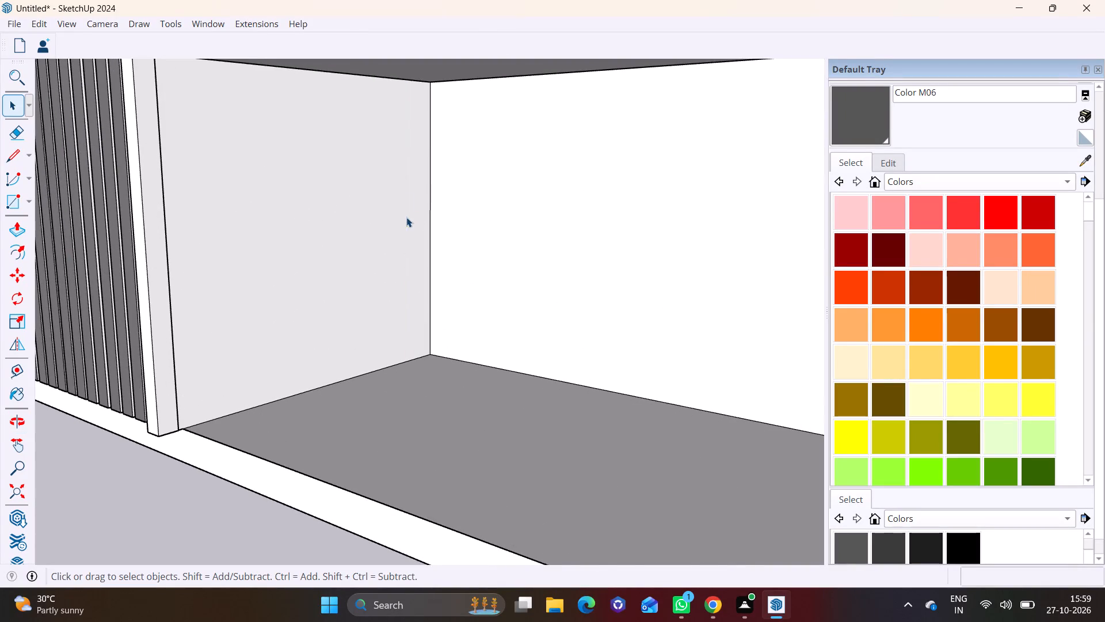
Delete the extra vertical edge on the inner side wall of the lowest framed corner balcony and of the open balcony above.
scroll(426, 100, "down", 3)
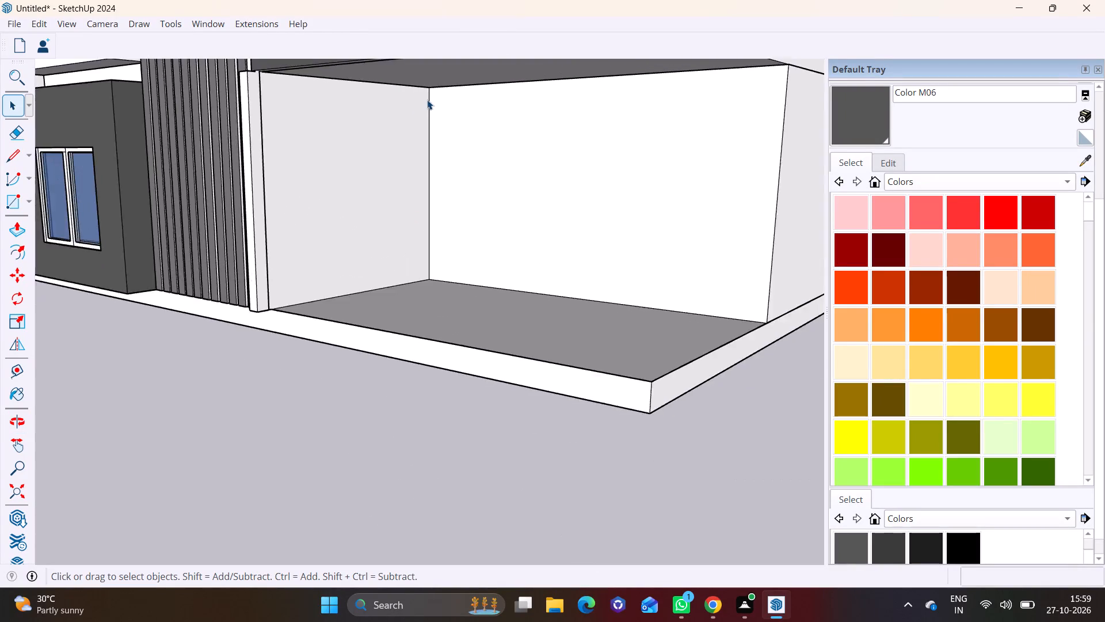
scroll(427, 100, "down", 4)
scroll(401, 155, "down", 2)
middle_click_drag(416, 158, 399, 369, "shift")
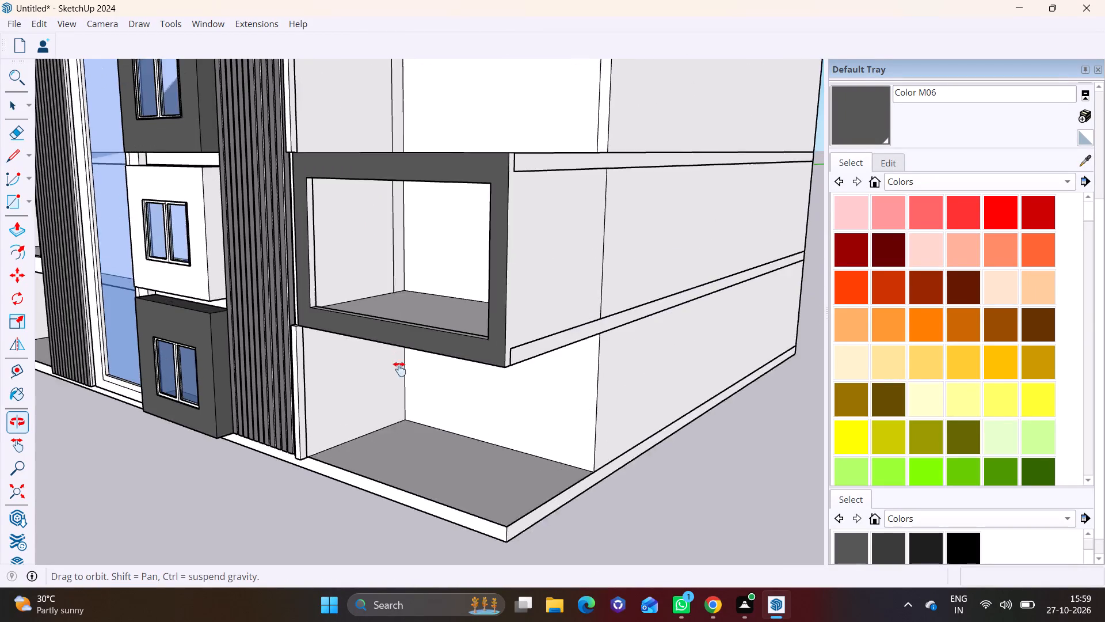
middle_click_drag(399, 369, 398, 371, "shift")
scroll(389, 272, "up", 4)
left_click(391, 271)
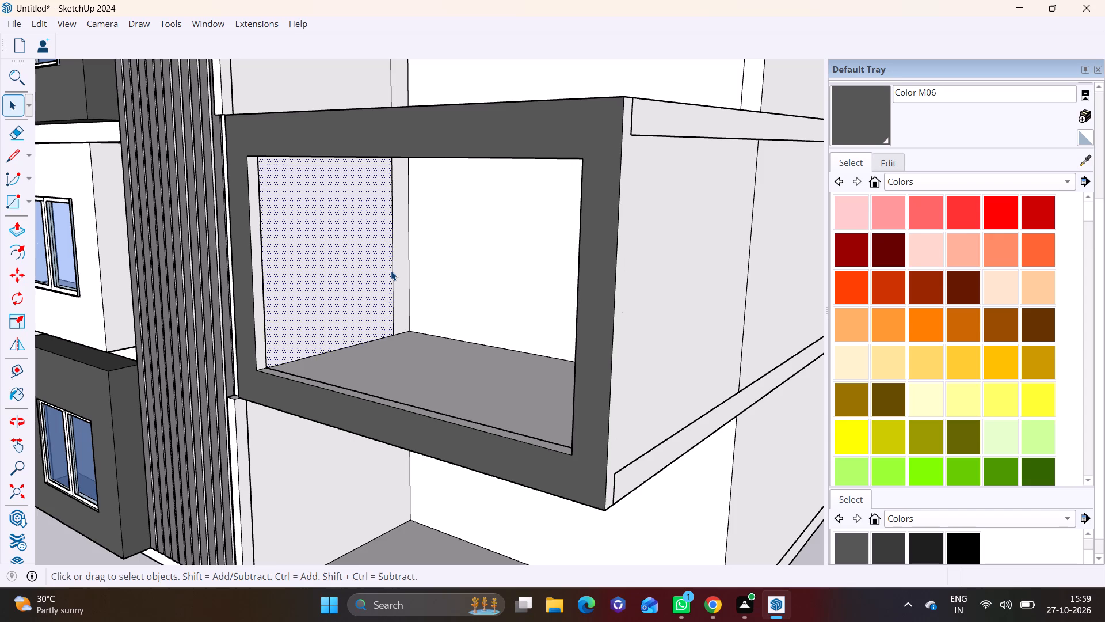
left_click_drag(392, 259, 390, 270)
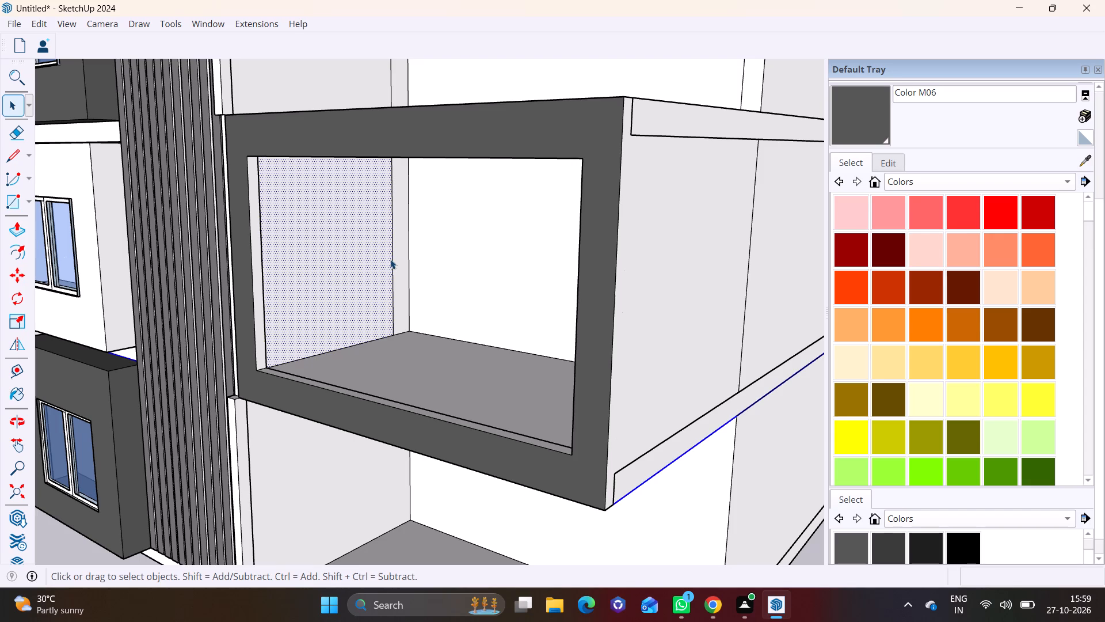
left_click(392, 248)
key("Delete")
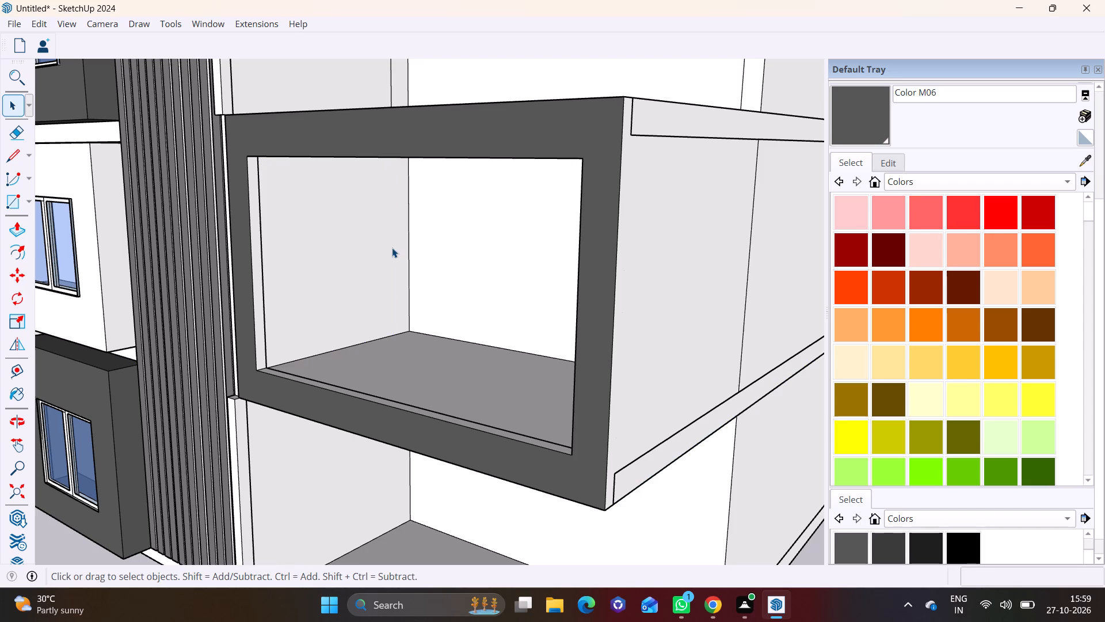
left_click(390, 90)
key("Delete")
Delete the extra vertical edge near the inner corner on the side walls of the next two corner balconies up.
scroll(381, 143, "down", 5)
middle_click_drag(389, 170, 352, 462, "shift")
scroll(352, 462, "down", 1, "shift")
scroll(359, 278, "up", 3)
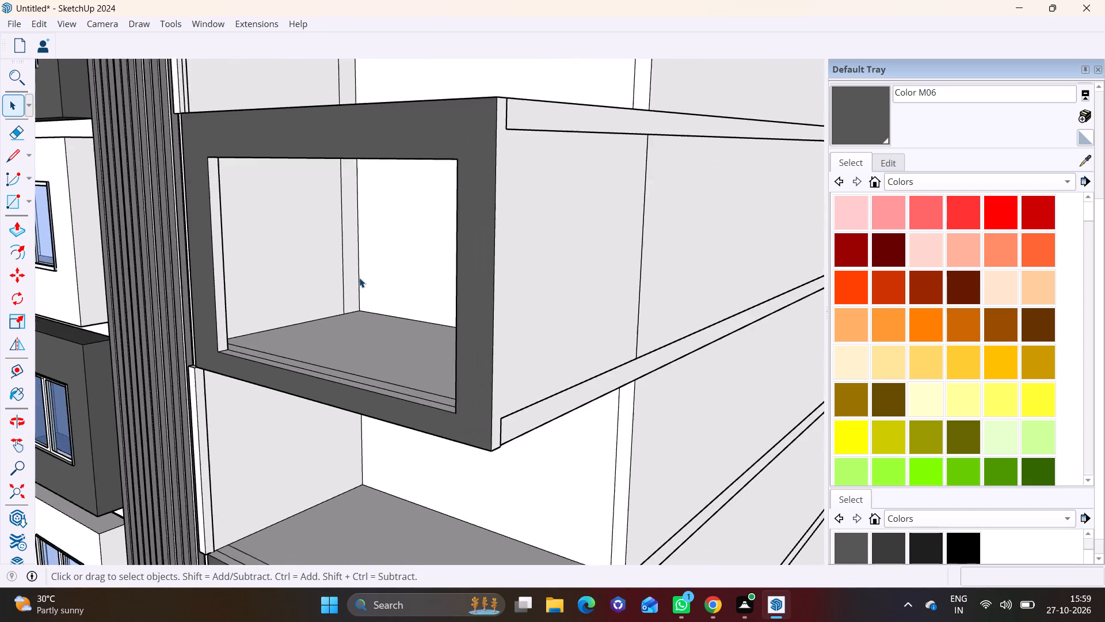
scroll(359, 278, "up", 4)
left_click(345, 251)
key("Delete")
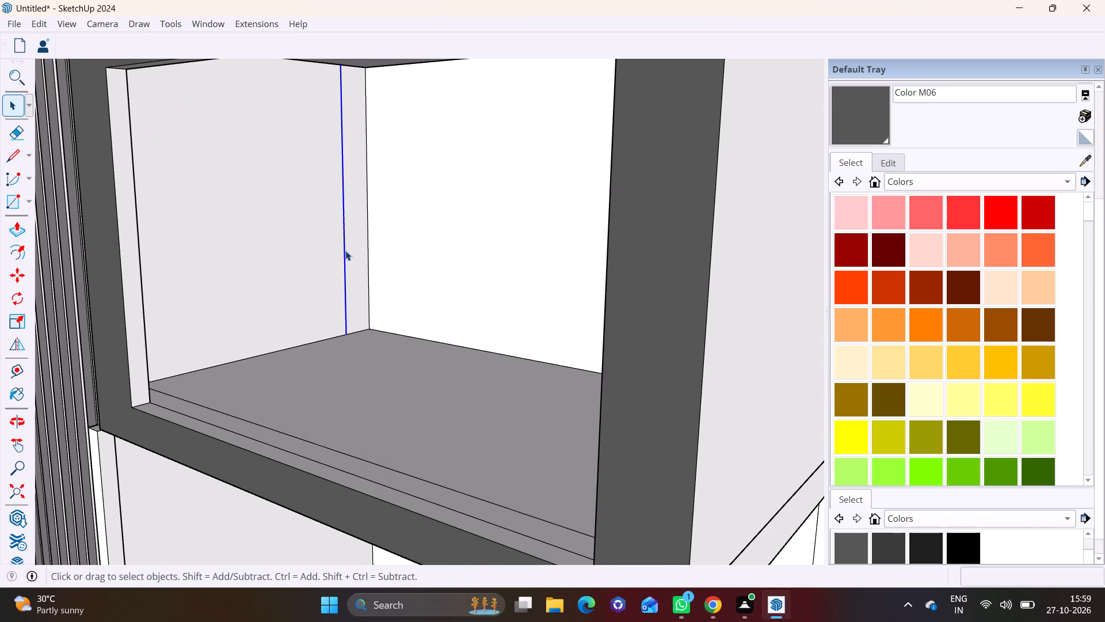
scroll(342, 249, "down", 6)
middle_click_drag(342, 249, 345, 466, "shift")
scroll(353, 328, "up", 4)
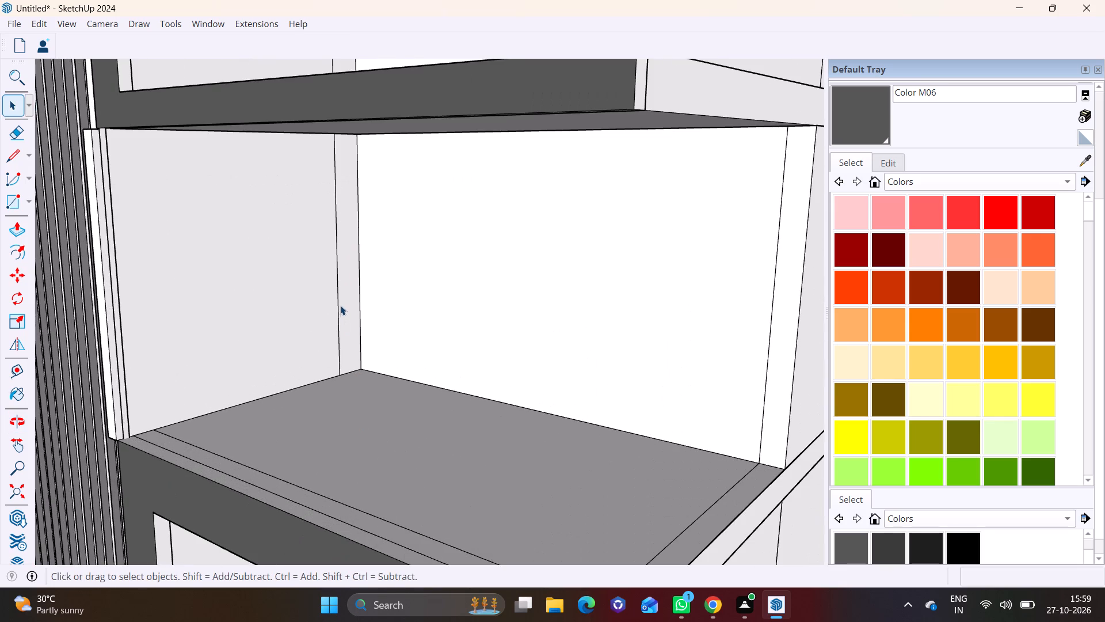
left_click(340, 305)
key("Delete")
Delete the extra vertical edge on the side walls of the uppermost framed corner balcony and the top-floor open balcony.
scroll(342, 312, "down", 5)
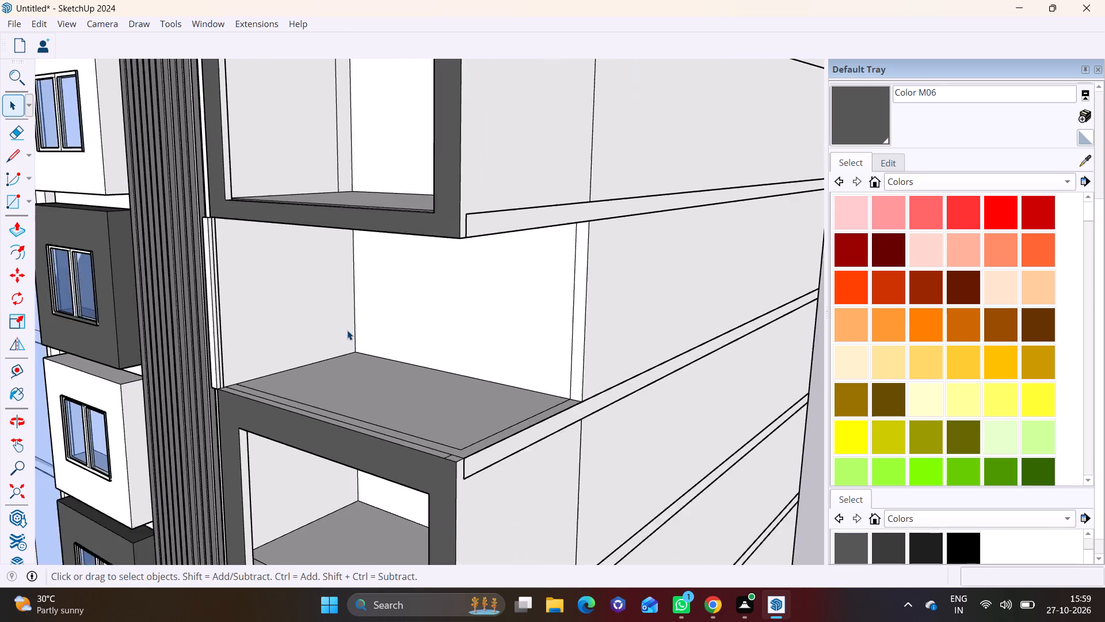
scroll(347, 330, "down", 1)
middle_click_drag(363, 313, 372, 468, "shift")
scroll(345, 371, "up", 4)
left_click(364, 354)
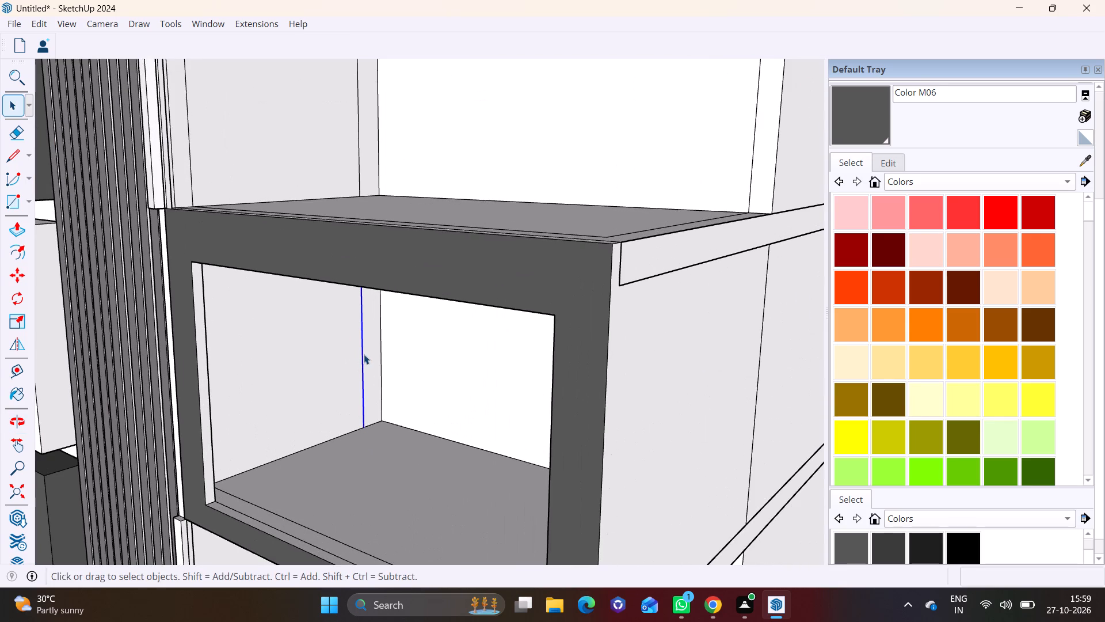
key("Delete")
scroll(364, 354, "down", 3)
left_click(359, 211)
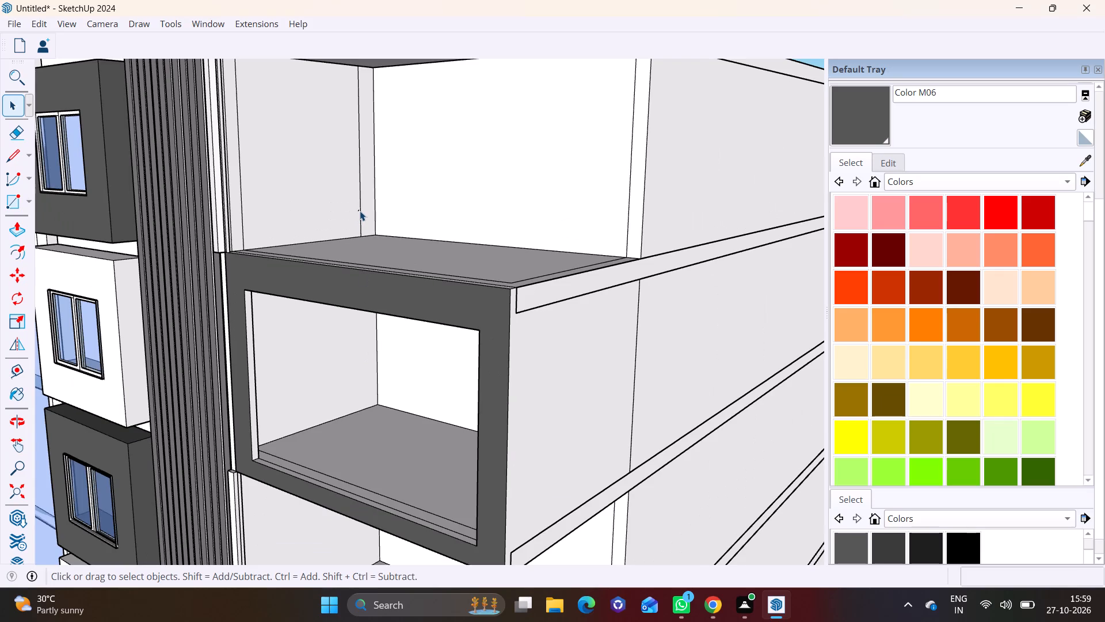
key("Delete")
Examine the white-framed balcony column and the plain wall panels at the opposite end of the facade.
scroll(363, 263, "down", 5)
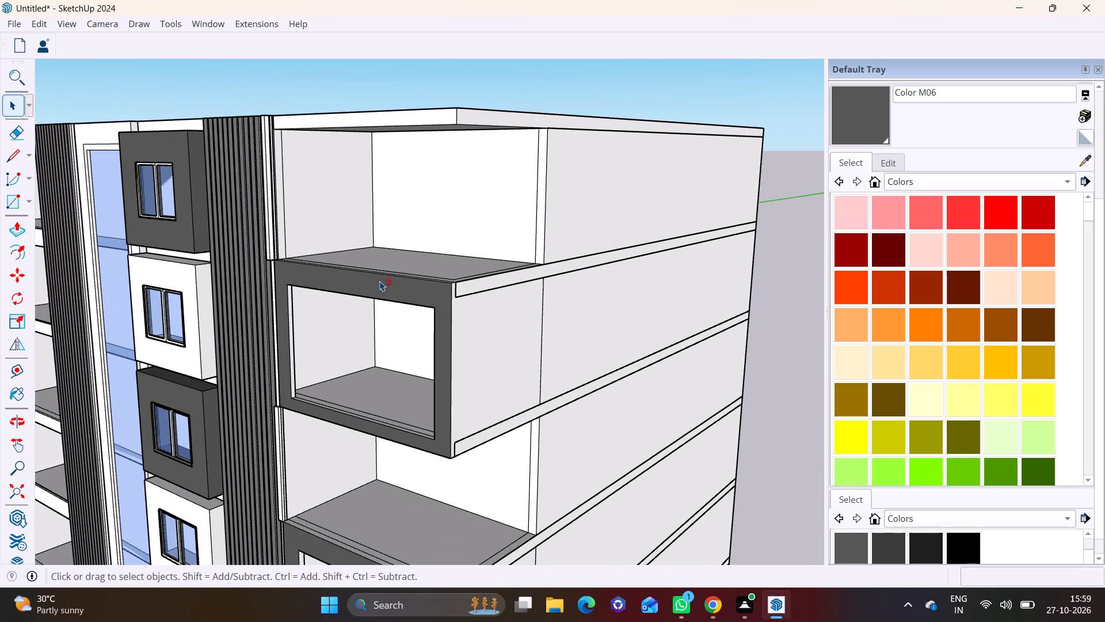
middle_click_drag(431, 403, 497, 235, "shift")
scroll(427, 388, "down", 5)
middle_click_drag(430, 424, 572, 306, "shift")
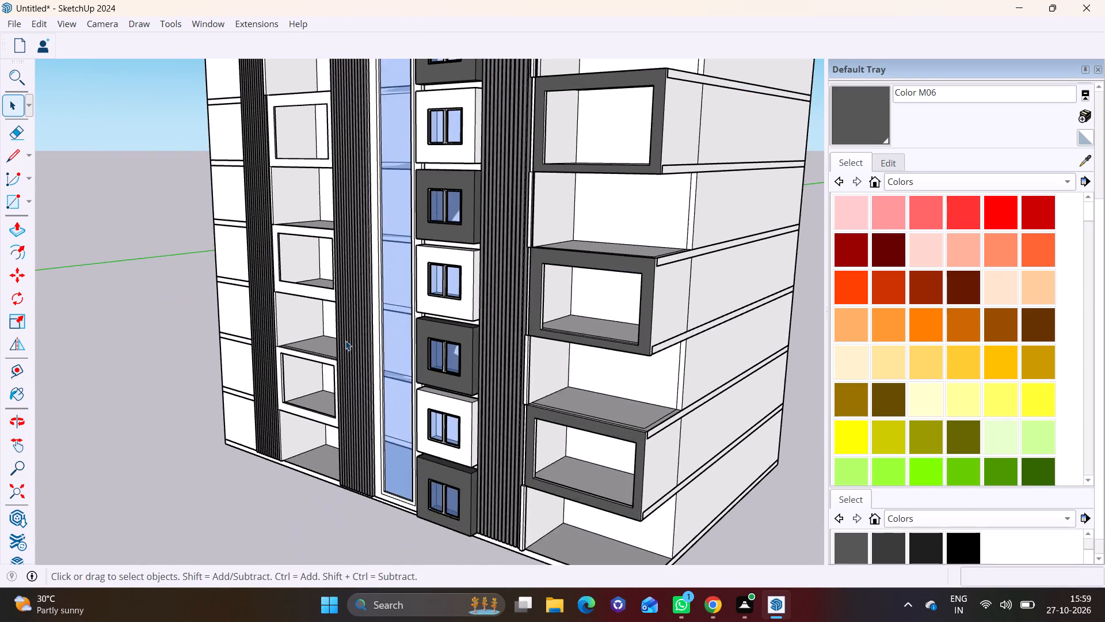
middle_click_drag(347, 336, 521, 326)
scroll(193, 329, "up", 6)
middle_click_drag(411, 383, 617, 386)
scroll(412, 399, "up", 3)
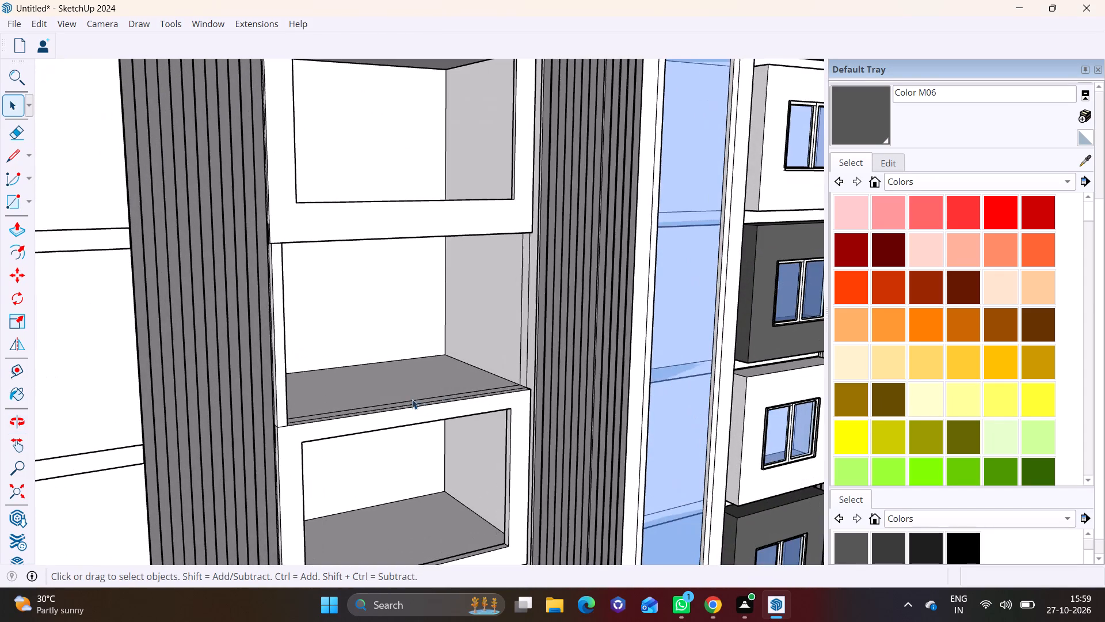
scroll(460, 409, "up", 1)
scroll(515, 355, "up", 7)
middle_click_drag(585, 390, 679, 392)
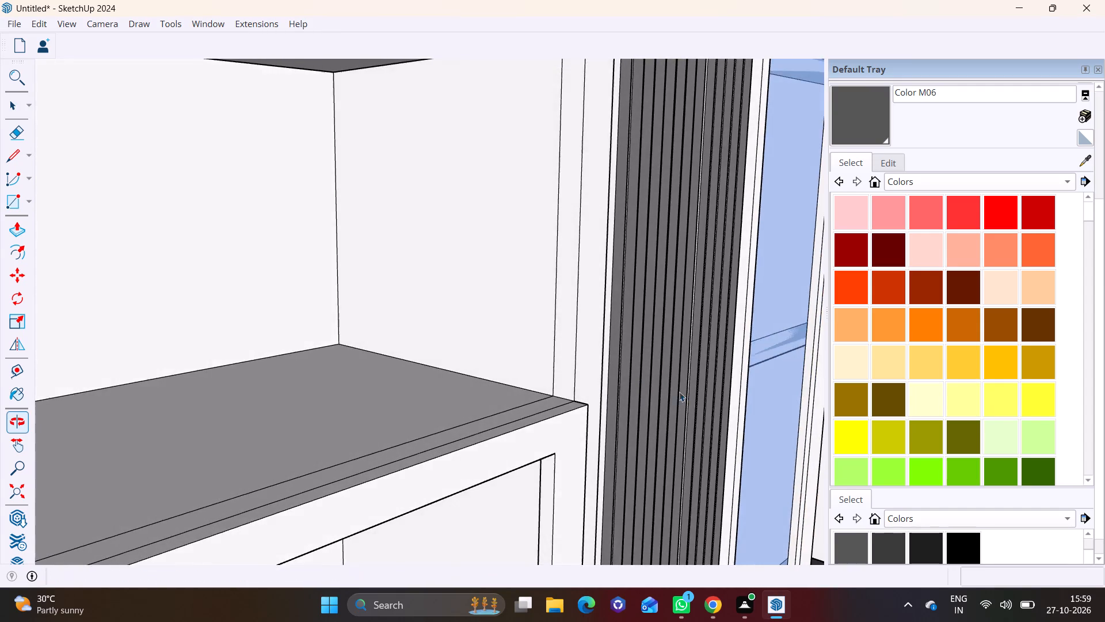
scroll(557, 372, "down", 7)
scroll(531, 414, "up", 1)
scroll(527, 414, "down", 14)
middle_click_drag(512, 430, 452, 416)
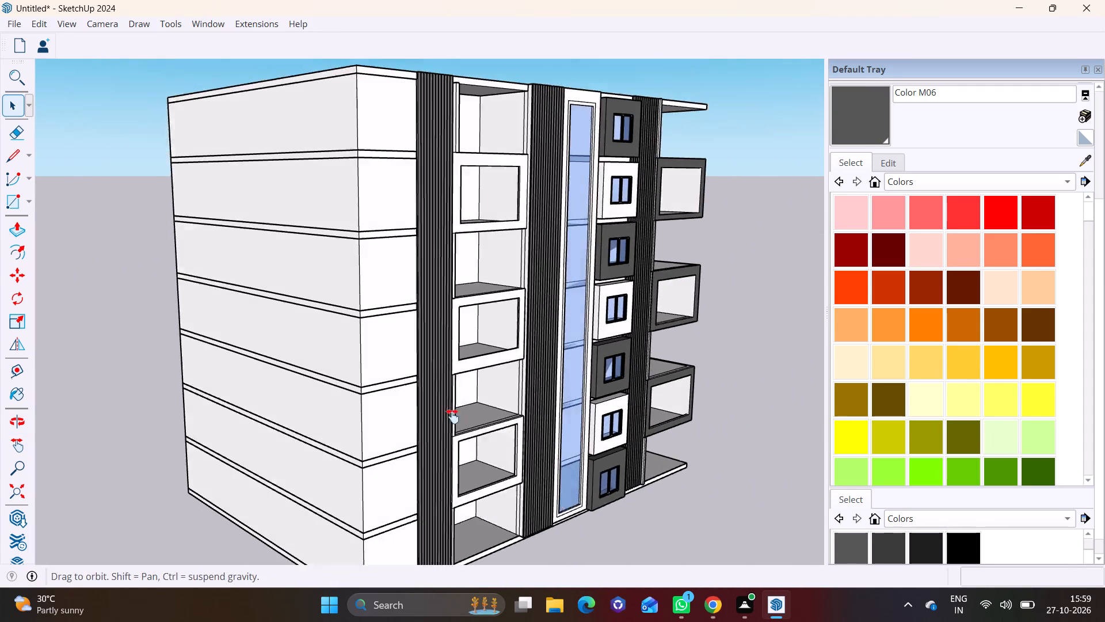
middle_click_drag(452, 416, 384, 386)
middle_click_drag(377, 386, 185, 342)
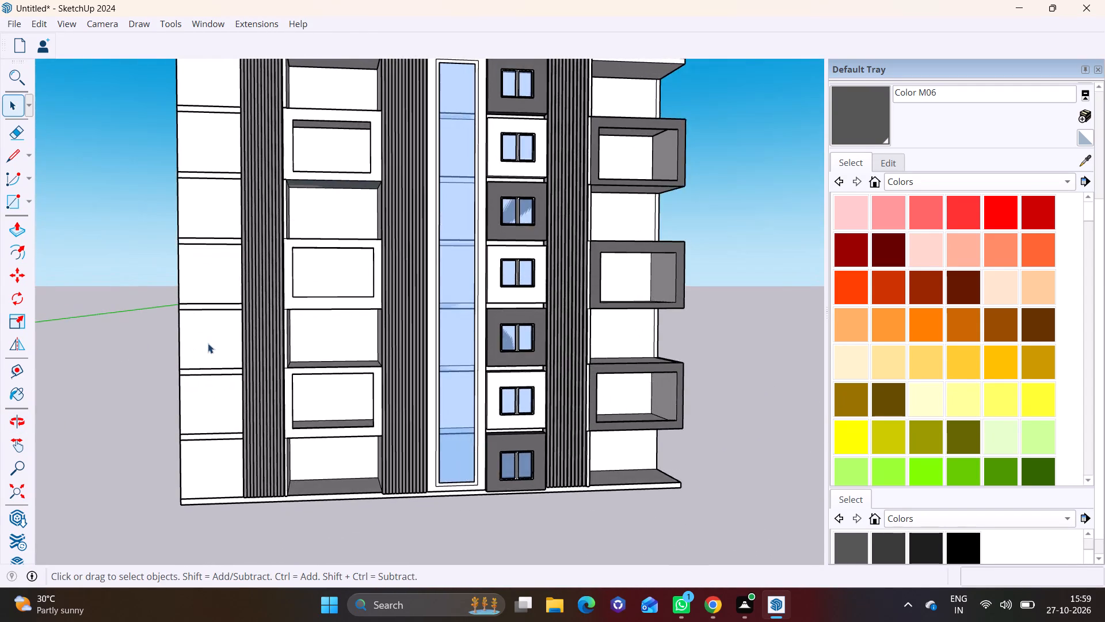
scroll(209, 344, "up", 5)
middle_click_drag(281, 402, 224, 388)
scroll(224, 390, "down", 2)
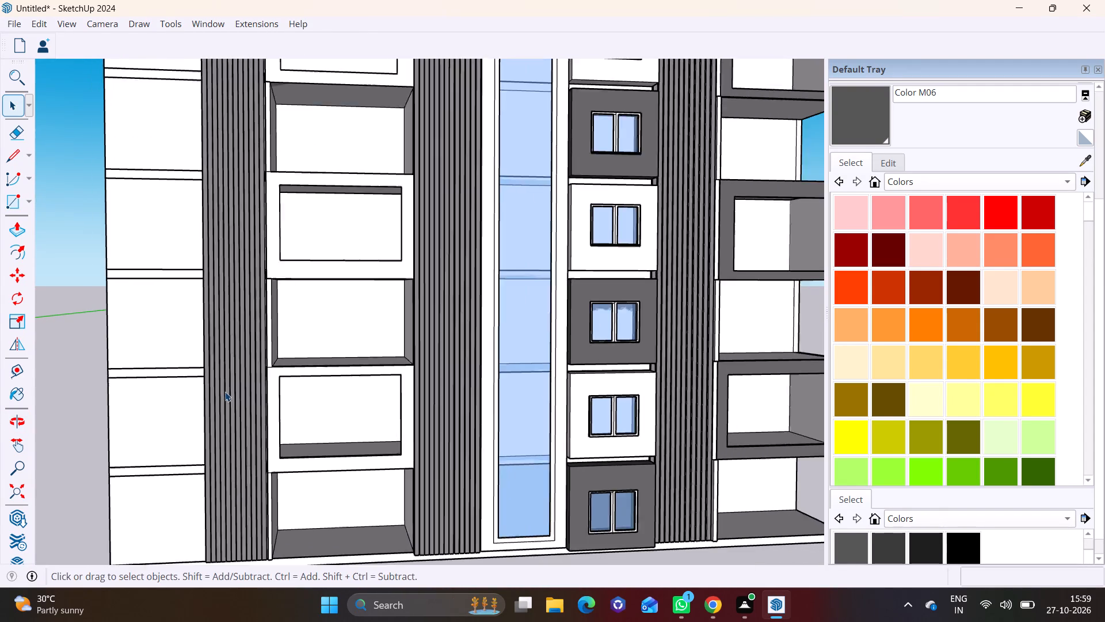
scroll(225, 392, "down", 2)
middle_click_drag(291, 411, 271, 400)
scroll(167, 482, "up", 6)
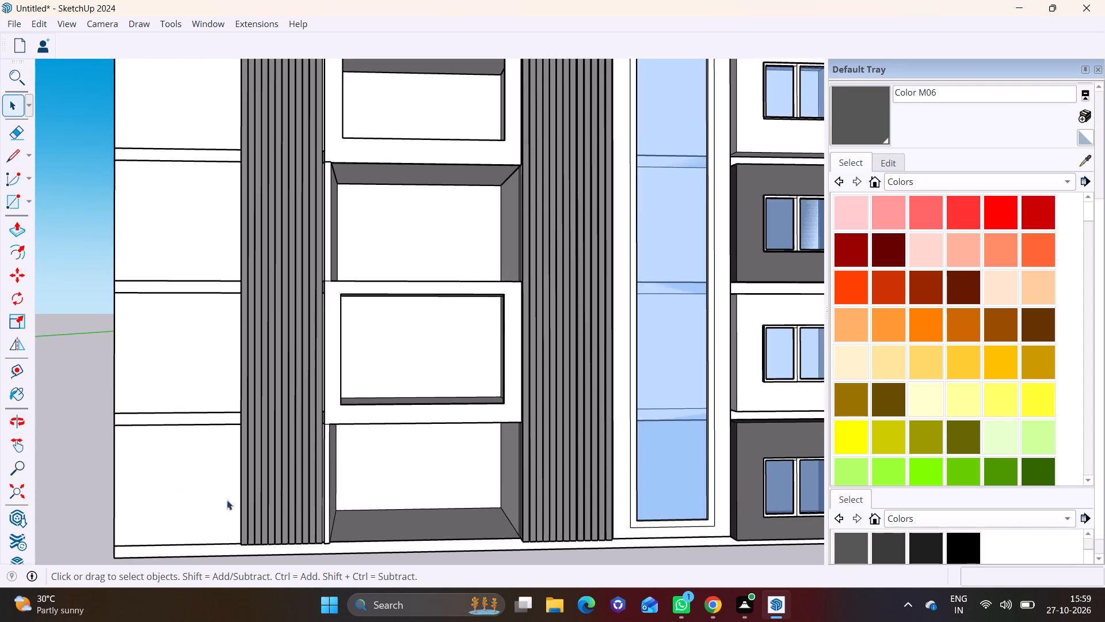
Draw a rectangle about 10' 5" by 10' over the ground-floor plain wall panel at the building's end, beside the grooved strip.
middle_click_drag(284, 507, 490, 507, "shift")
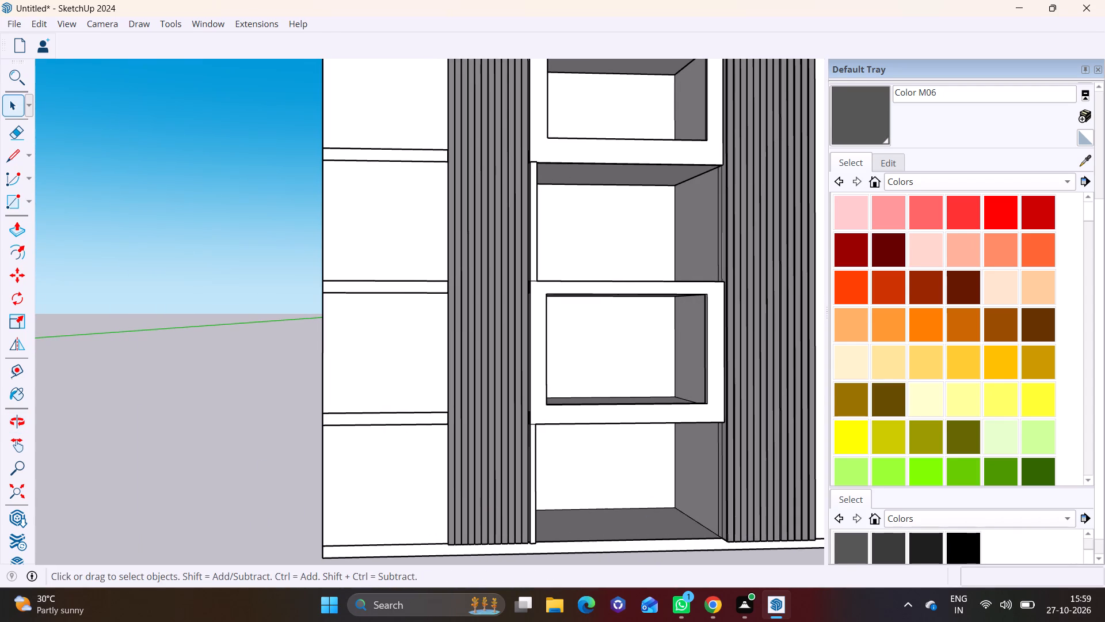
left_click(28, 196)
left_click(29, 218)
scroll(371, 480, "up", 2)
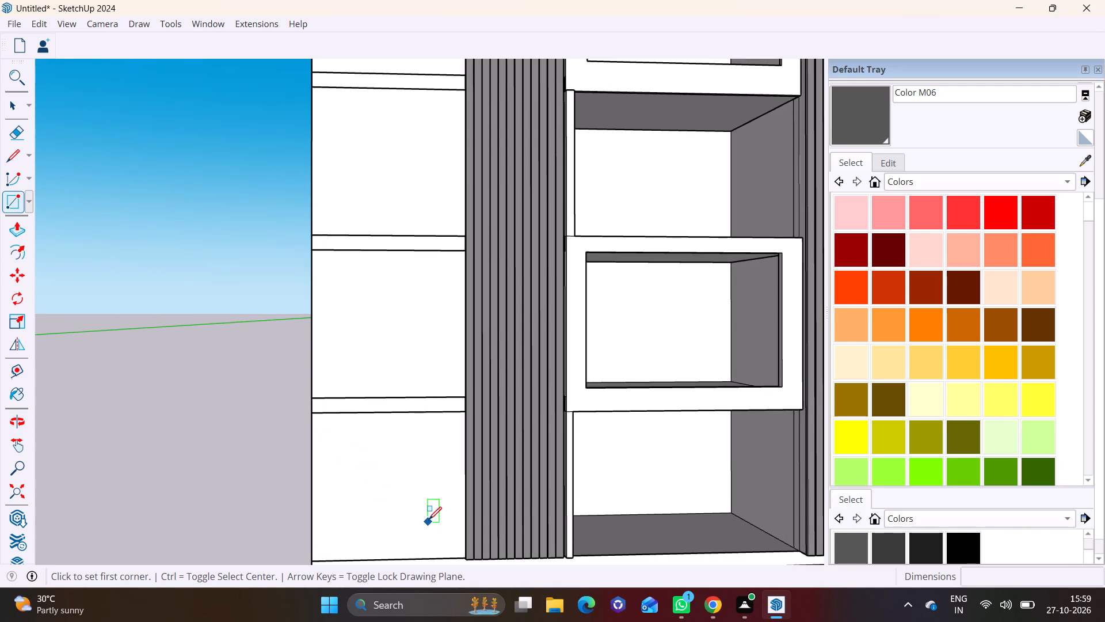
middle_click_drag(427, 519, 423, 425)
middle_click_drag(424, 439, 527, 488)
scroll(359, 494, "up", 6)
scroll(291, 473, "up", 1)
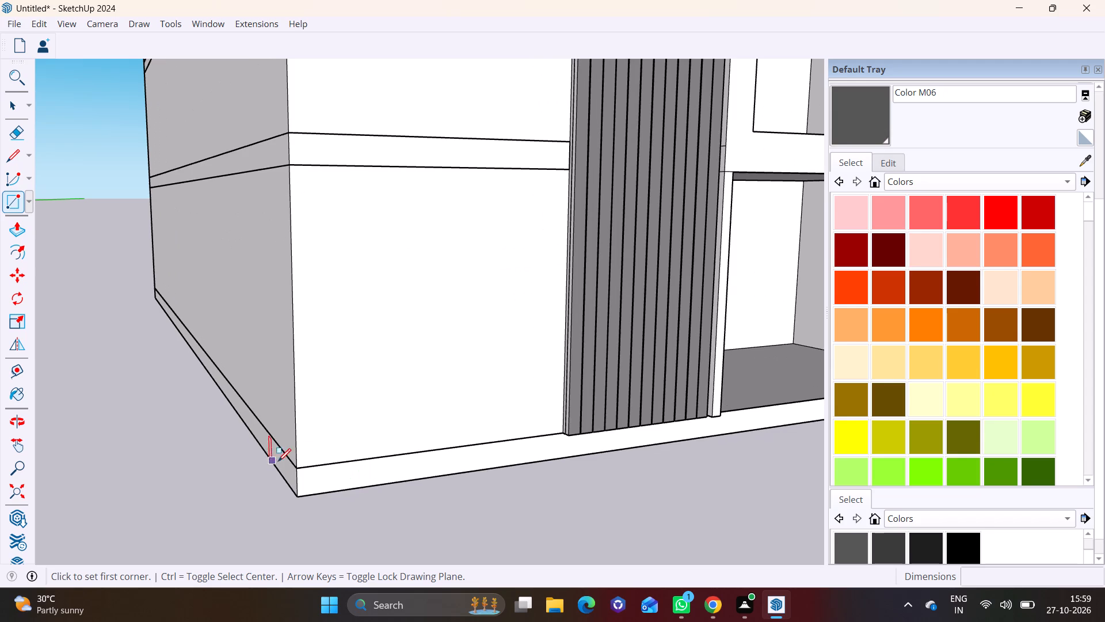
left_click(301, 466)
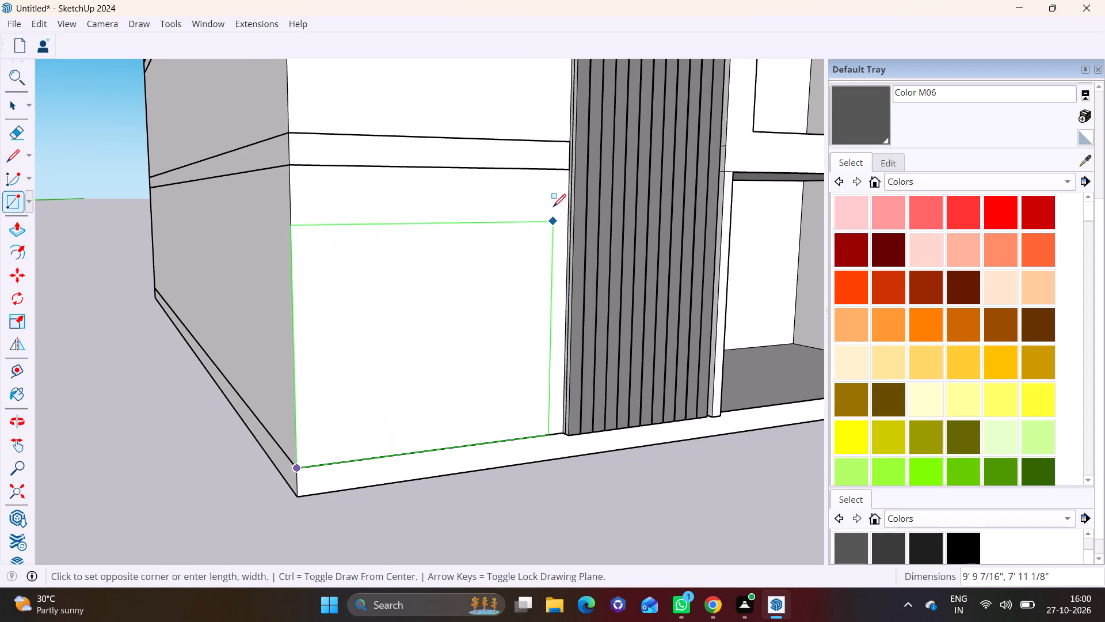
left_click(565, 175)
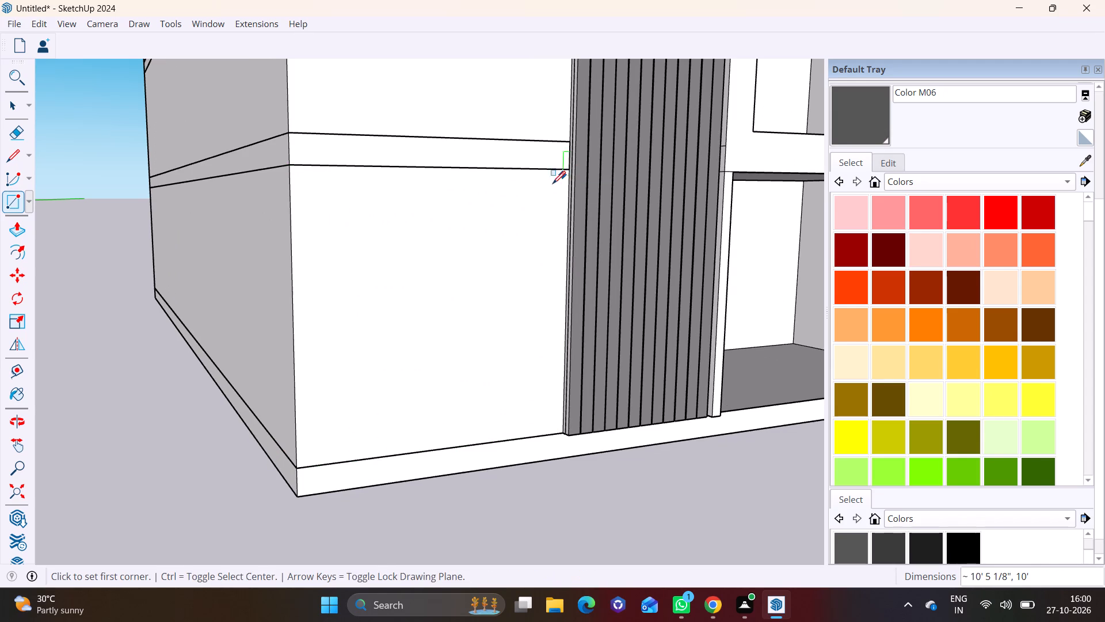
Push/Pull the ground-floor end panel outward about 1' 2".
key("space")
left_click(420, 313)
left_click(9, 224)
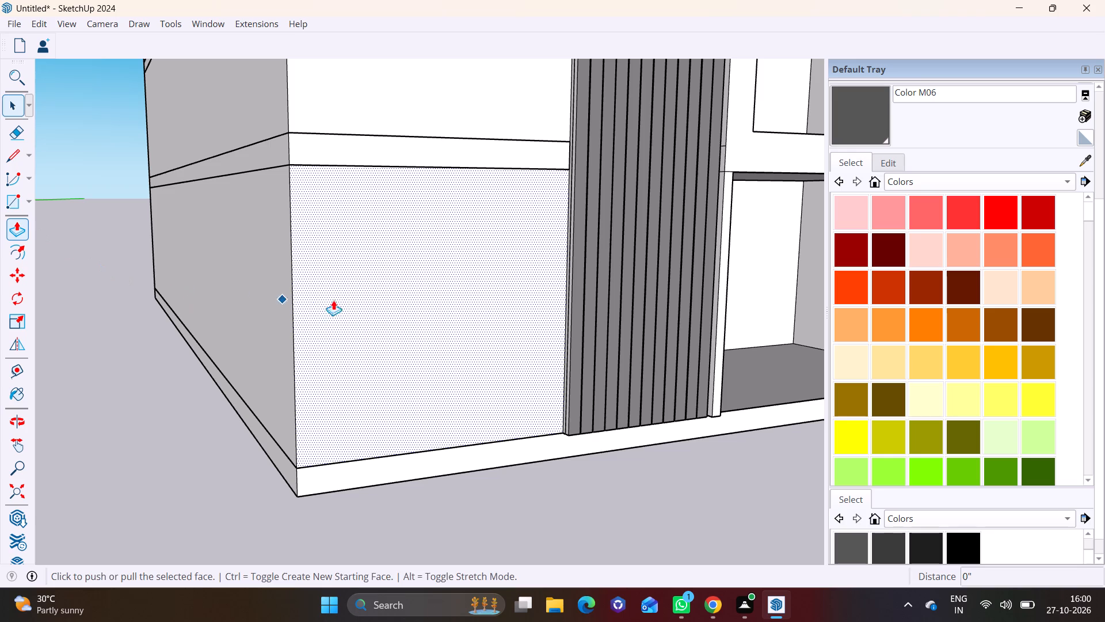
left_click(351, 300)
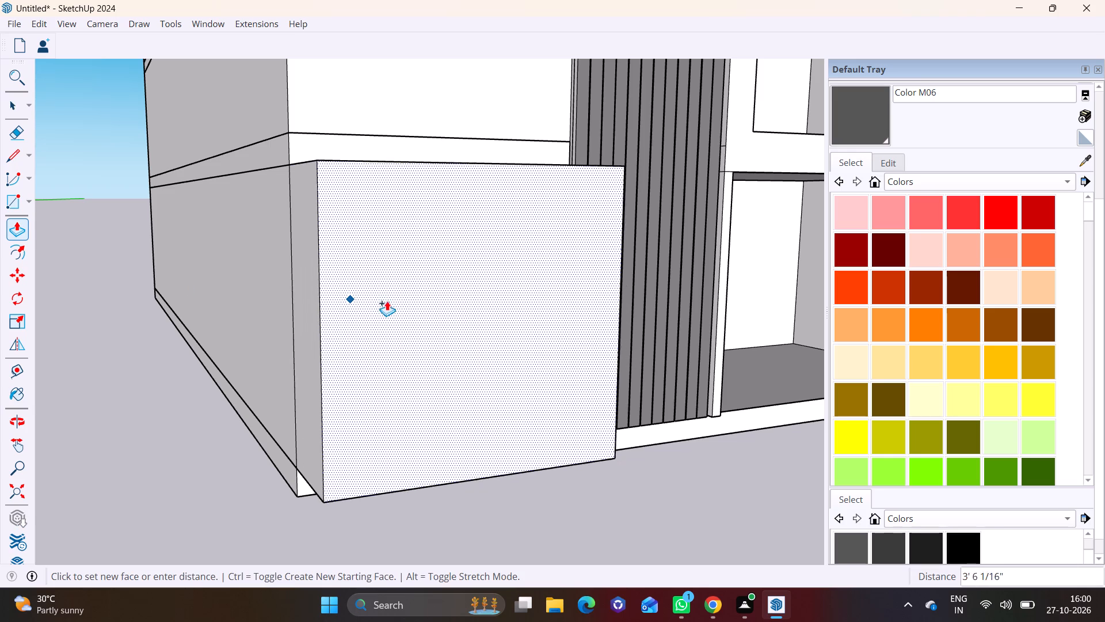
left_click(367, 287)
Pull the ground-floor end panel outward a further 9 1/4", matching the front face of the dark ground-floor window box.
middle_click_drag(529, 365, 397, 366)
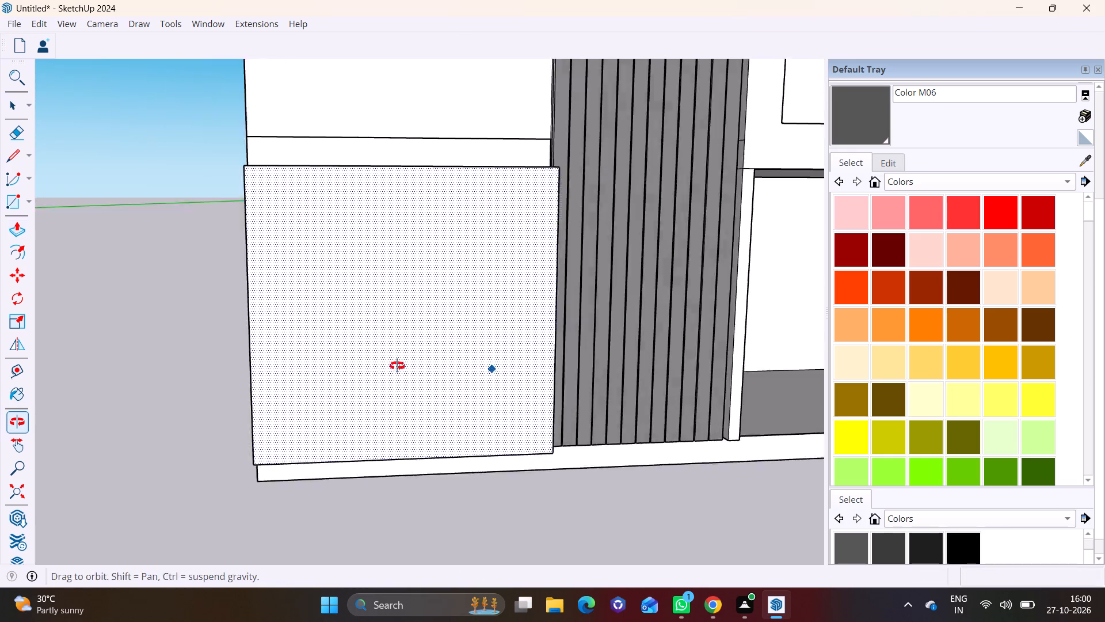
middle_click_drag(397, 366, 334, 356)
scroll(433, 362, "down", 11)
scroll(485, 376, "down", 4)
middle_click_drag(494, 370, 432, 370, "shift")
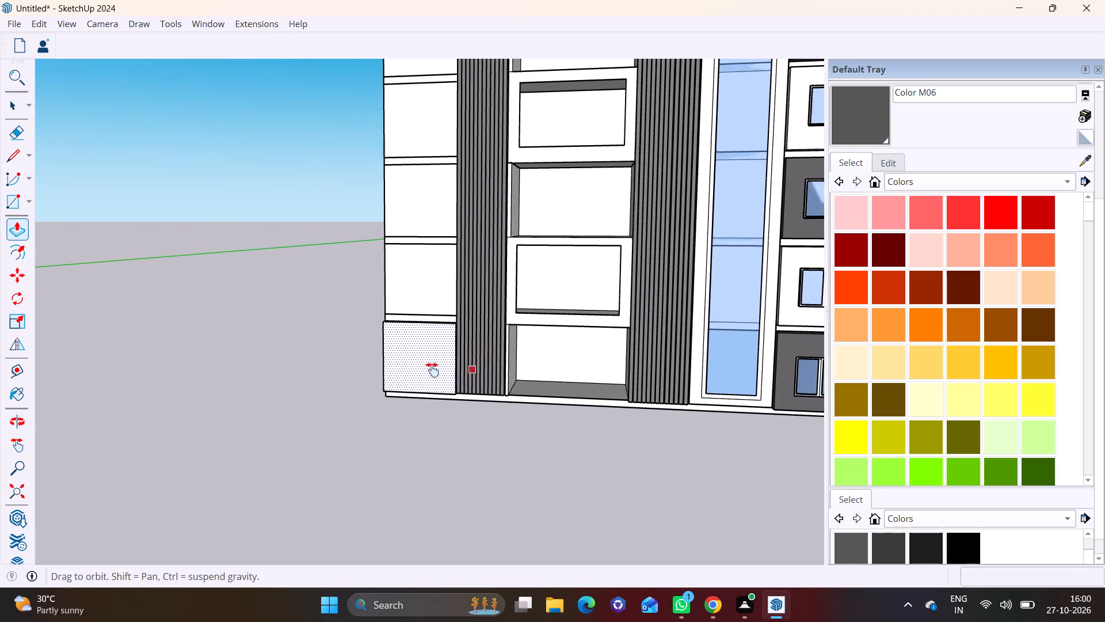
middle_click_drag(432, 370, 266, 384, "shift")
middle_click_drag(517, 416, 542, 363)
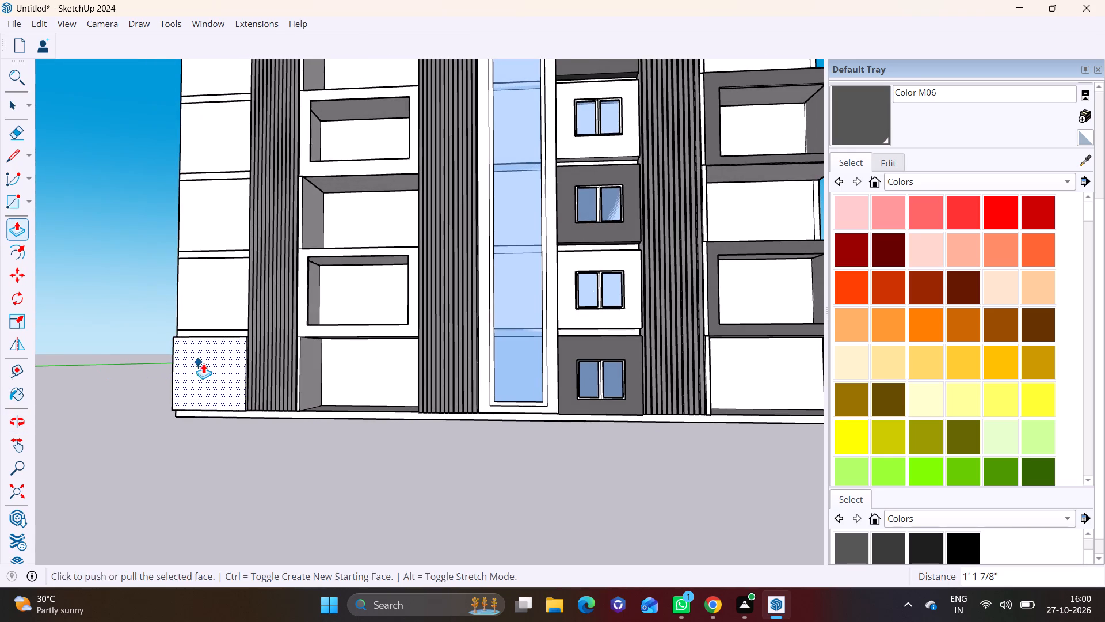
left_click(203, 363)
key("space")
left_click(220, 381)
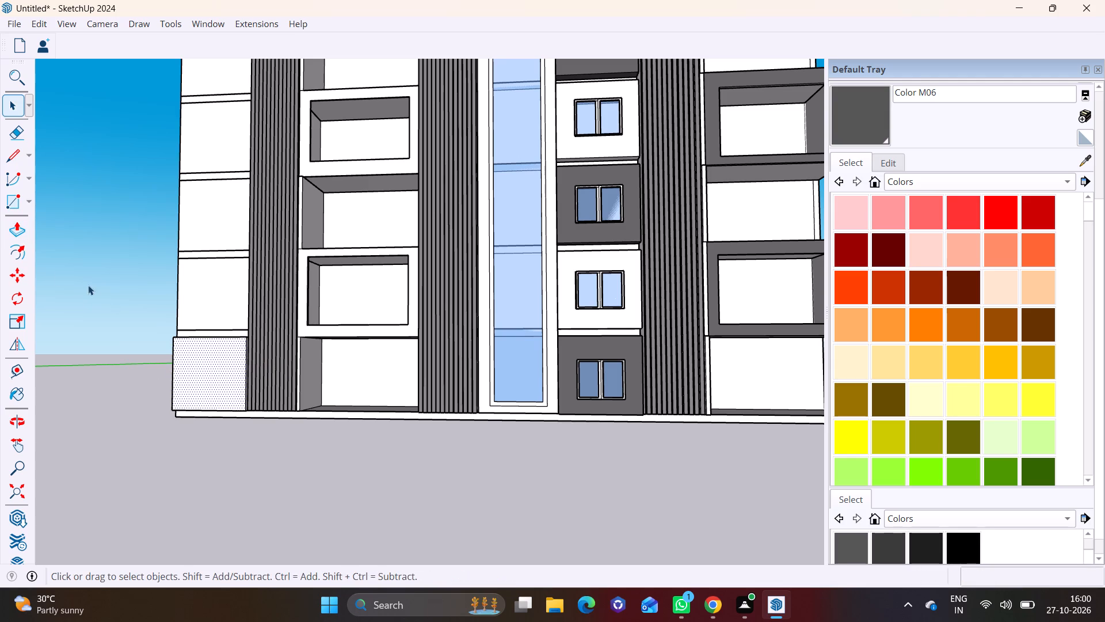
scroll(56, 273, "left", 2)
left_click(13, 231)
left_click(210, 358)
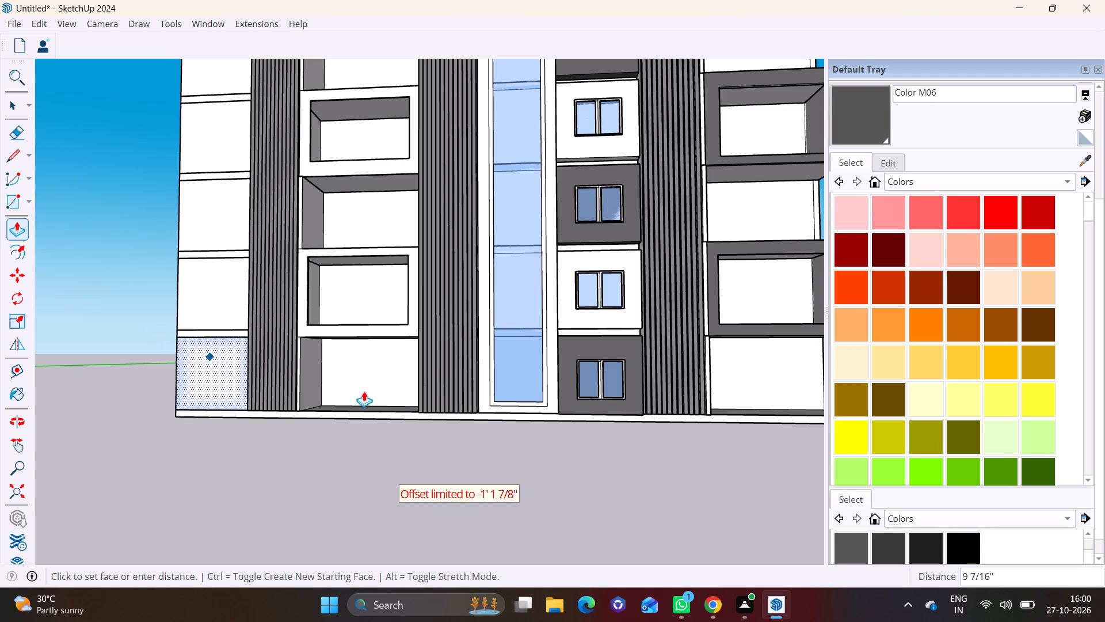
left_click(561, 388)
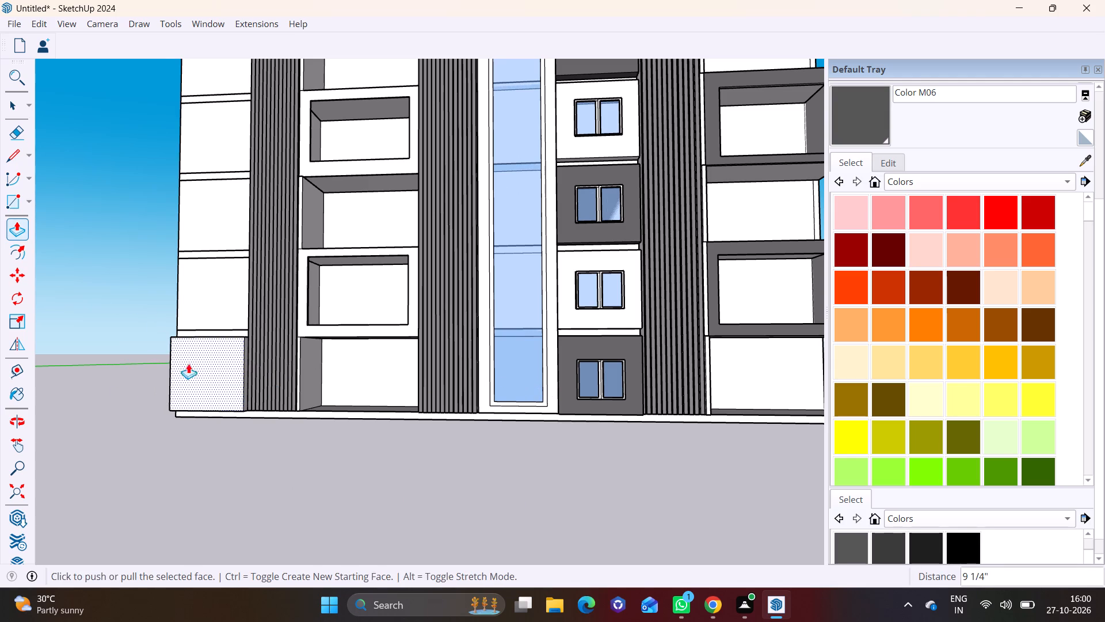
key("space")
scroll(237, 349, "up", 6)
key("space")
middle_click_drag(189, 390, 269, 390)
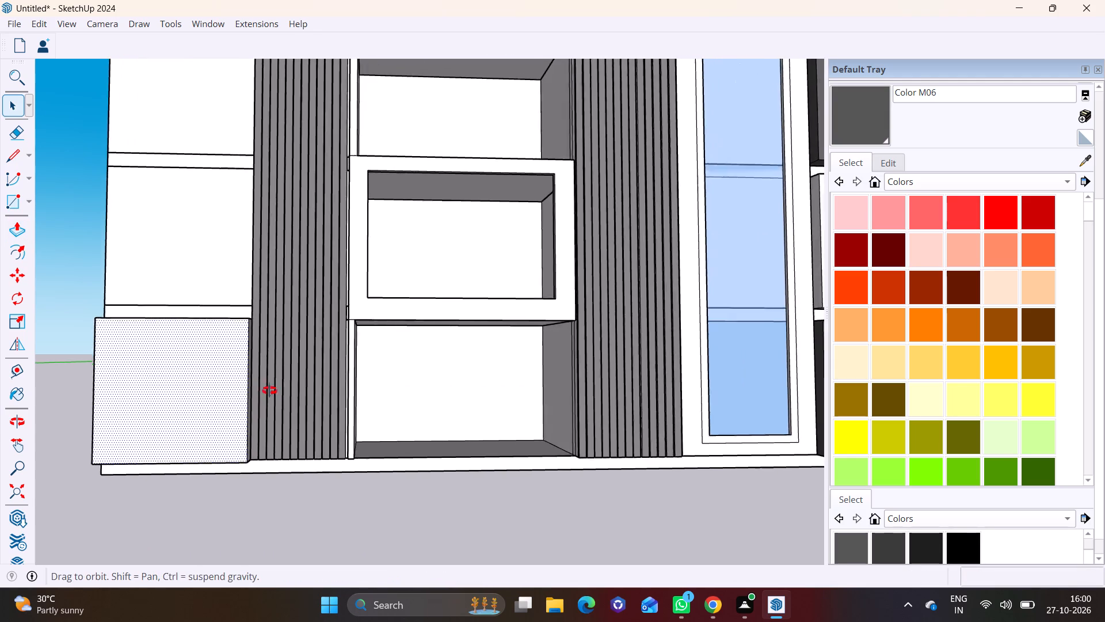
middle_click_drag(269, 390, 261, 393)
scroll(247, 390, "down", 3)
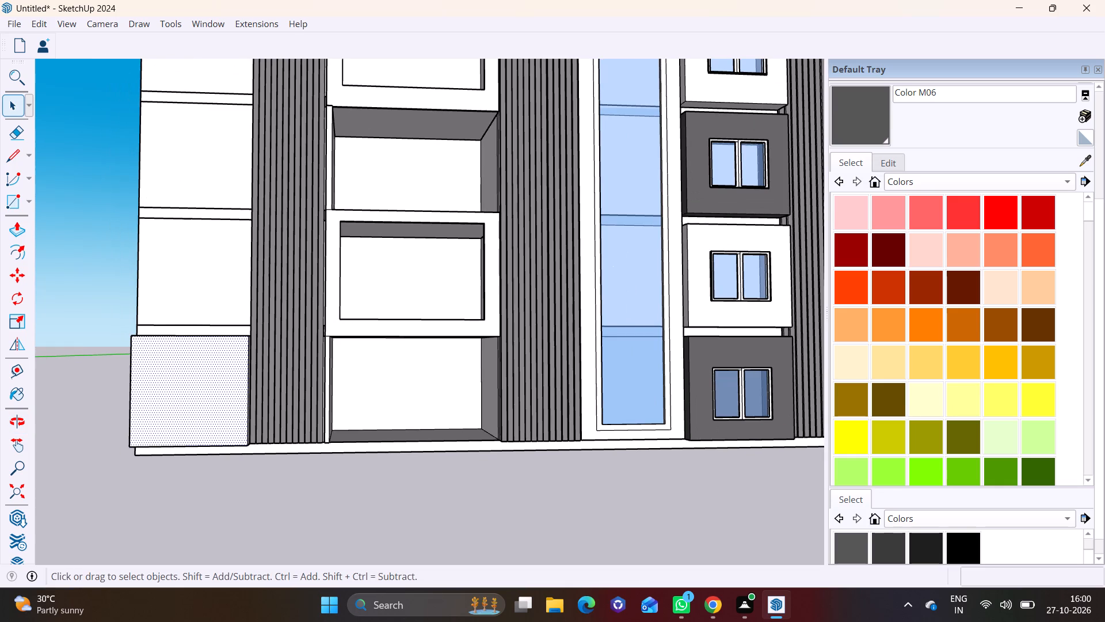
Offset the outline of the ground-floor end panel's front face inward about 1' 11 3/4".
left_click(20, 259)
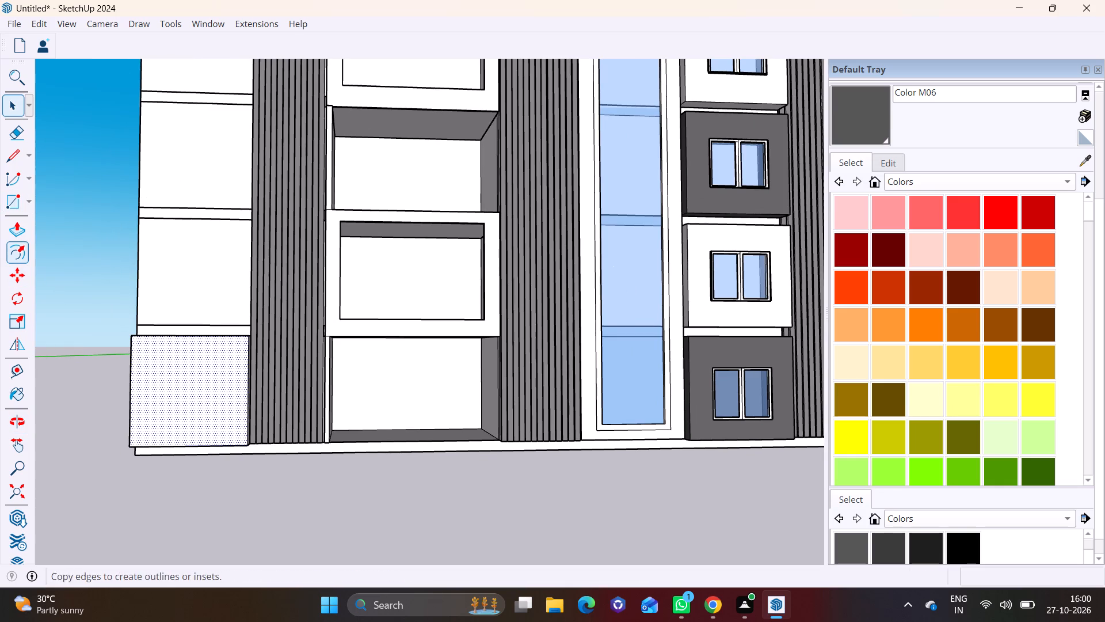
left_click(184, 396)
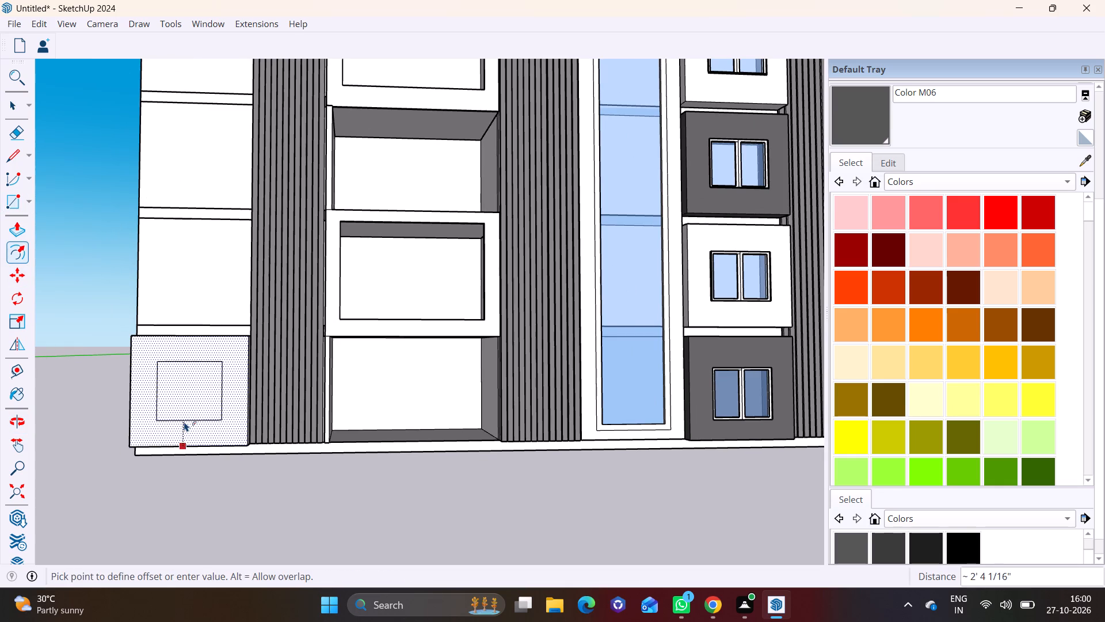
left_click(182, 424)
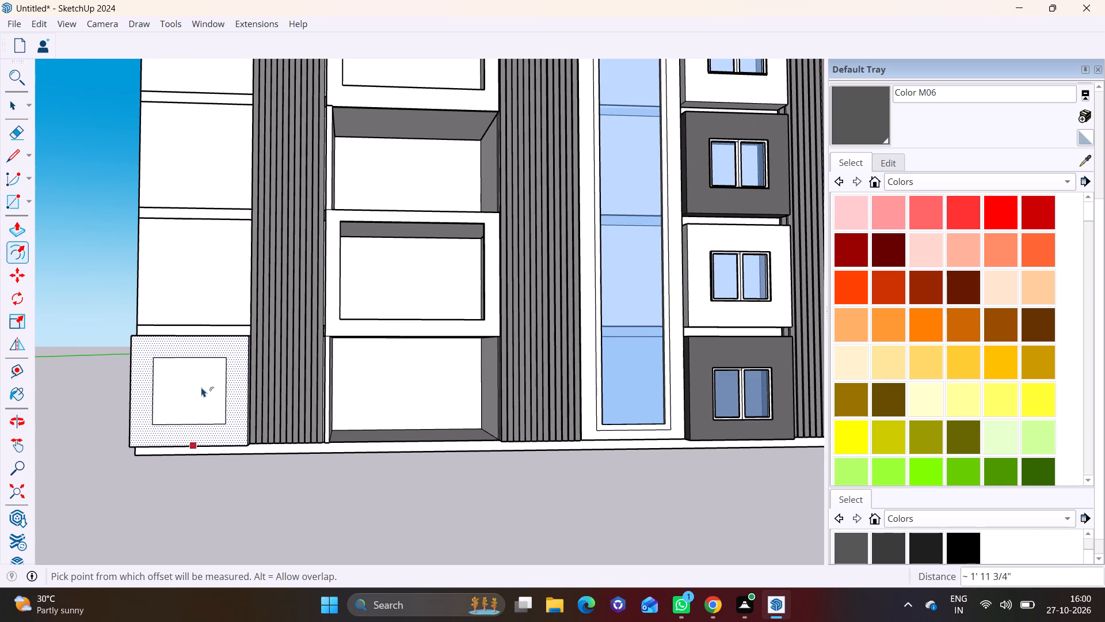
Push/Pull the inner rectangle of the end panel inward about 1' 8 11/16" to form a window recess.
scroll(206, 384, "down", 3)
middle_click_drag(212, 300, 189, 348)
scroll(214, 386, "up", 6)
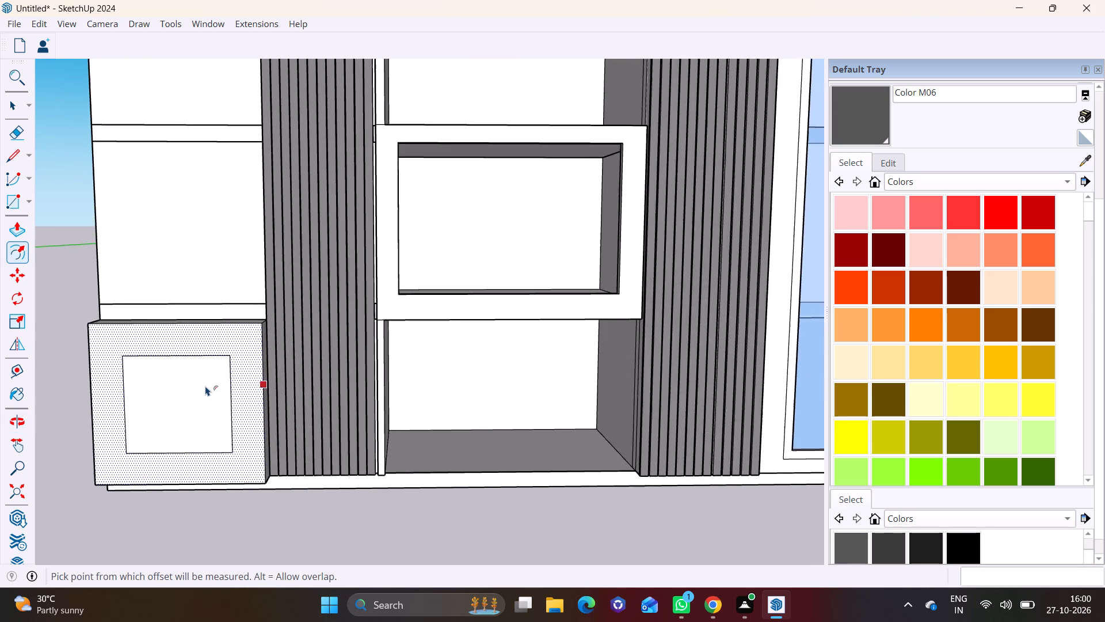
scroll(205, 386, "up", 3)
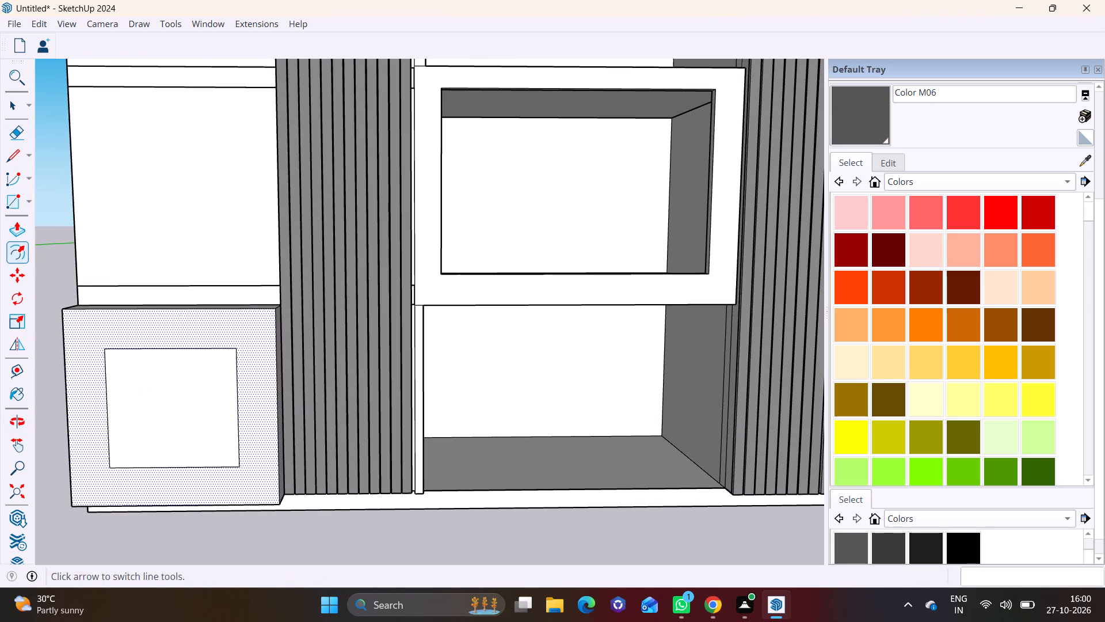
left_click(14, 108)
left_click(169, 384)
left_click(10, 228)
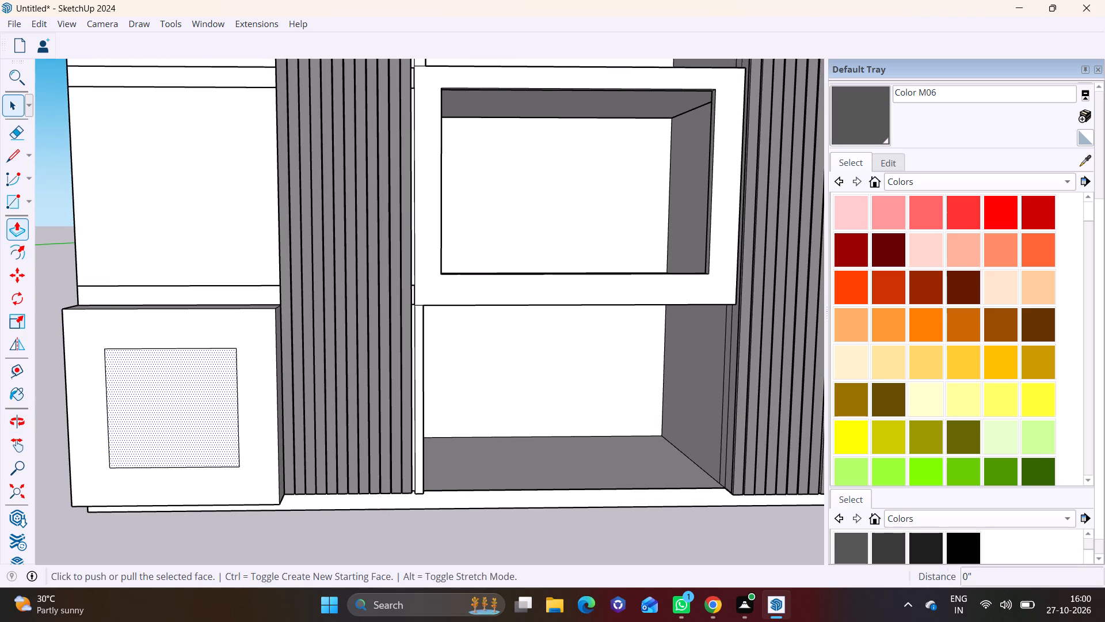
left_click(174, 411)
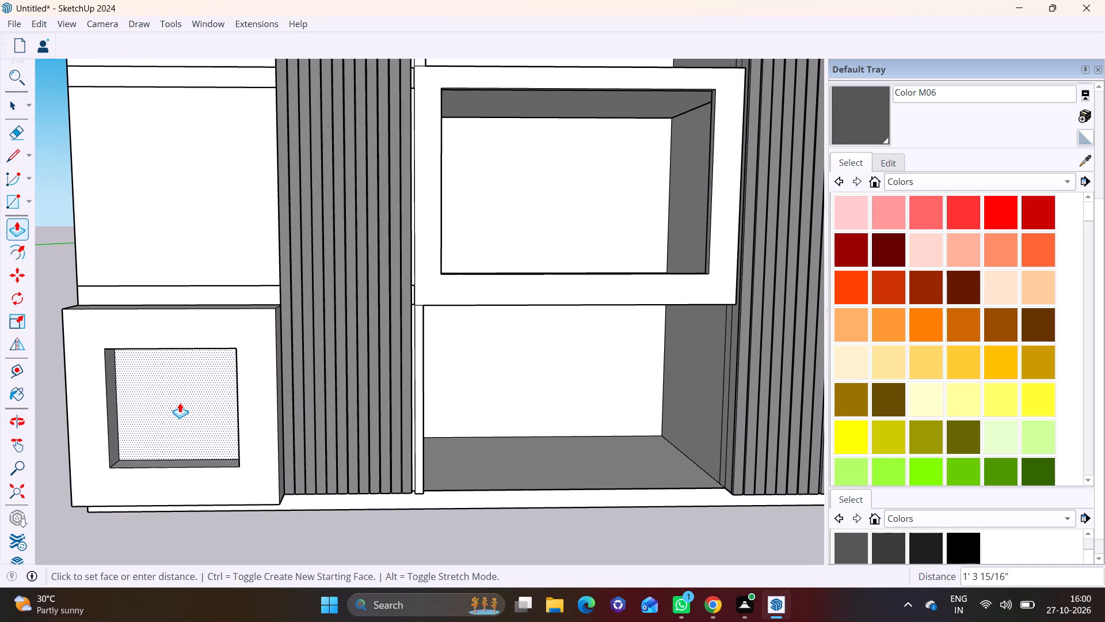
left_click_drag(181, 400, 186, 403)
Copy the window from the dark ground-floor box about 52' 2" across into the end panel's recess, aligned to its upper corner.
scroll(215, 404, "down", 6)
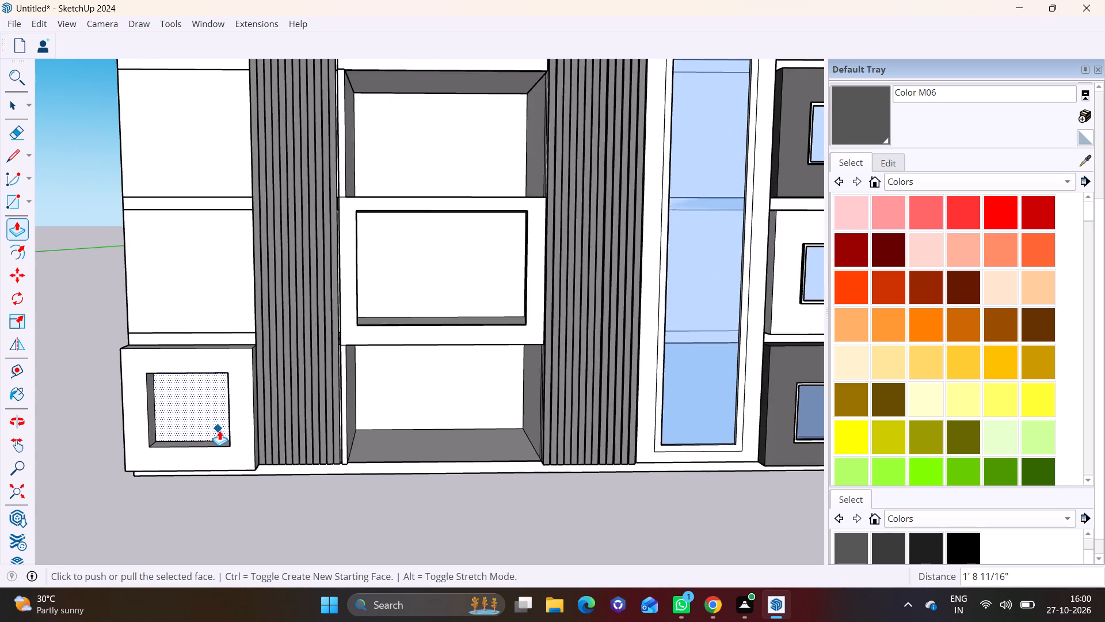
scroll(219, 430, "down", 2)
left_click(18, 106)
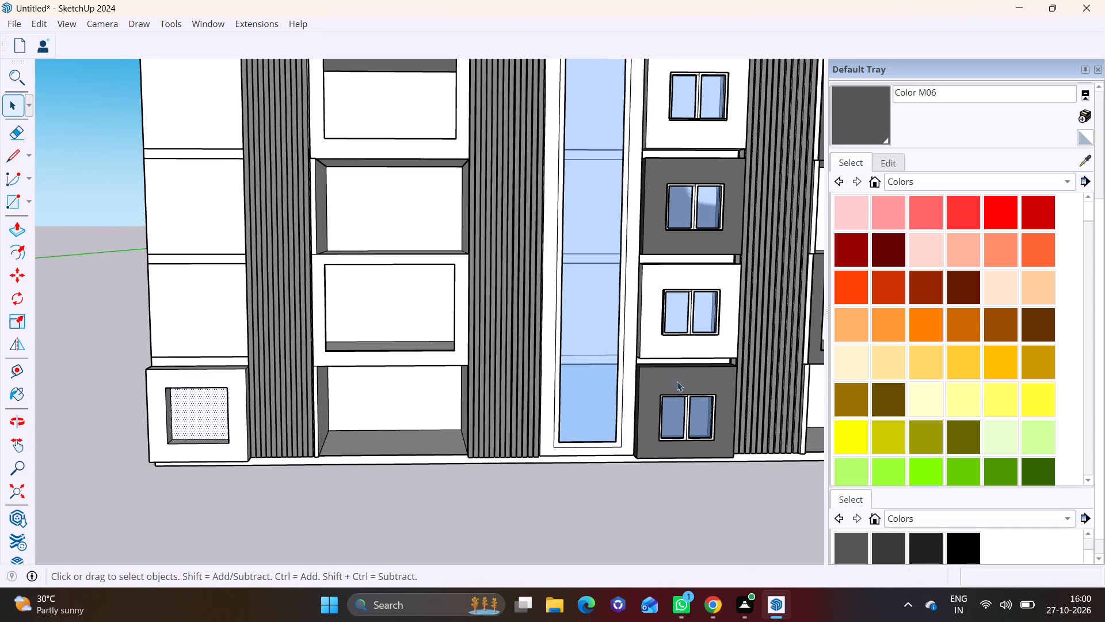
left_click(687, 421)
key("m")
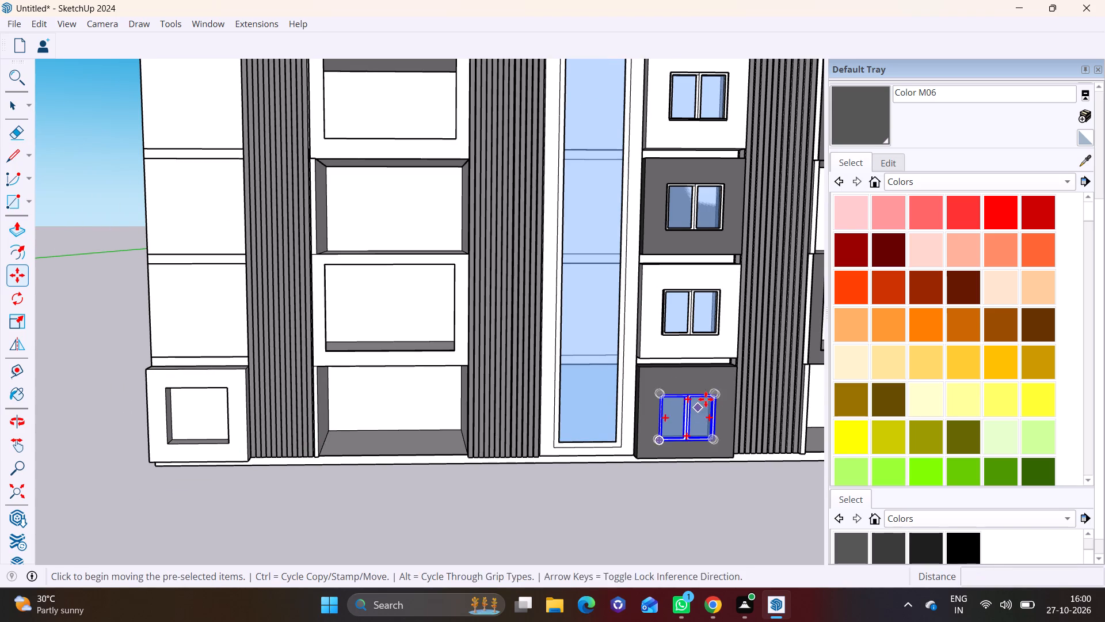
left_click(712, 395)
scroll(215, 407, "up", 2)
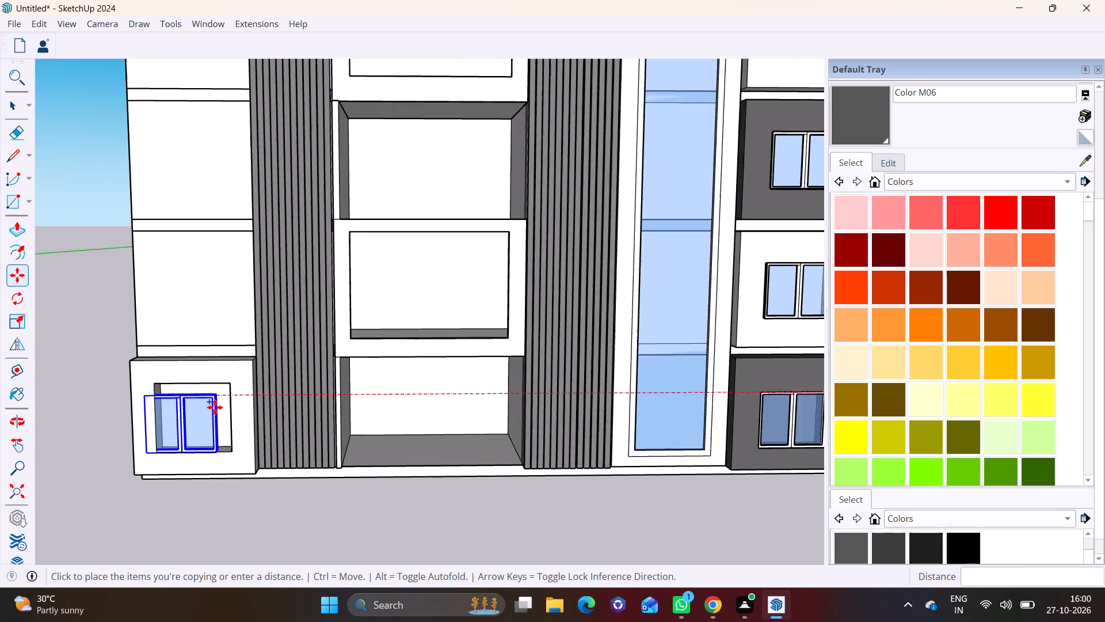
scroll(215, 407, "up", 3)
left_click(235, 381)
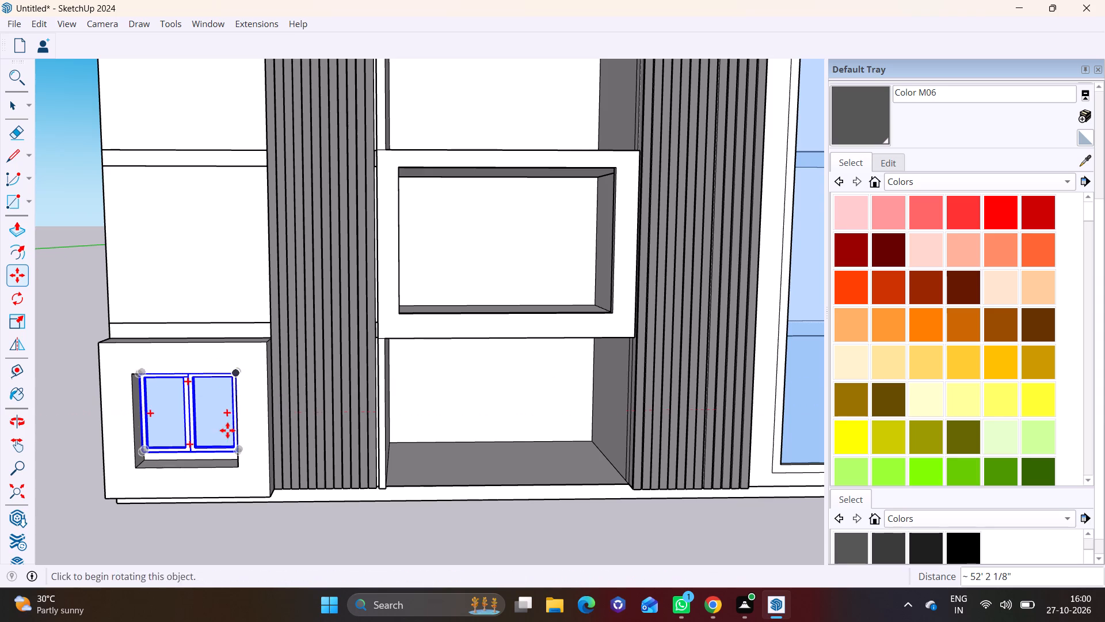
Move the copied window down about 6 1/2" inside the end panel's opening.
middle_click_drag(227, 430, 253, 390)
scroll(234, 425, "up", 4)
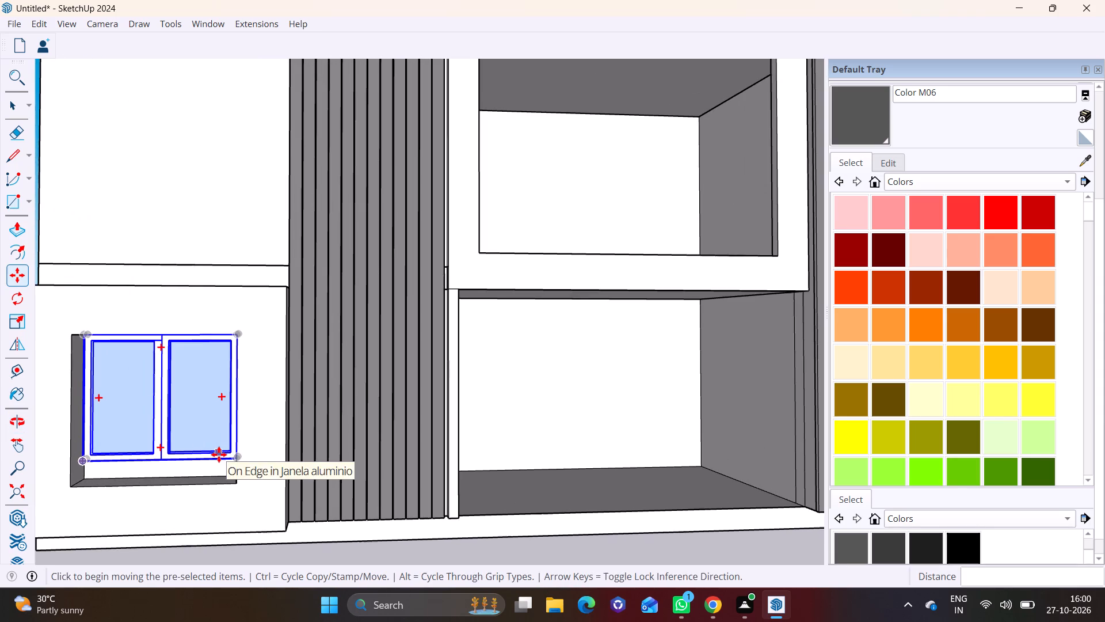
middle_click_drag(219, 454, 317, 452, "shift")
scroll(308, 458, "down", 1)
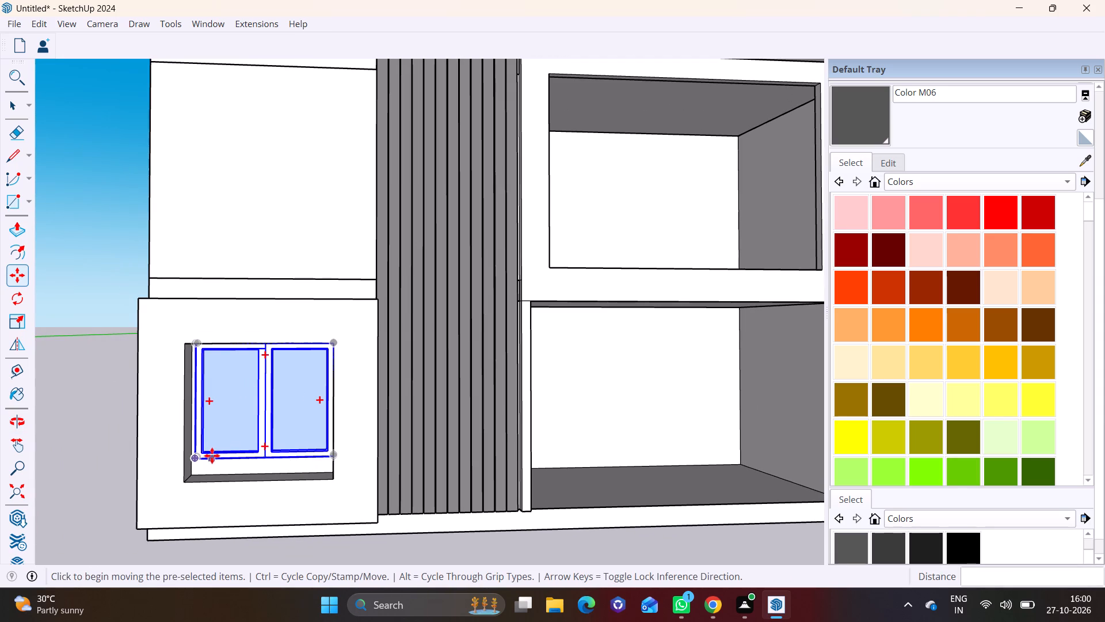
left_click(329, 403)
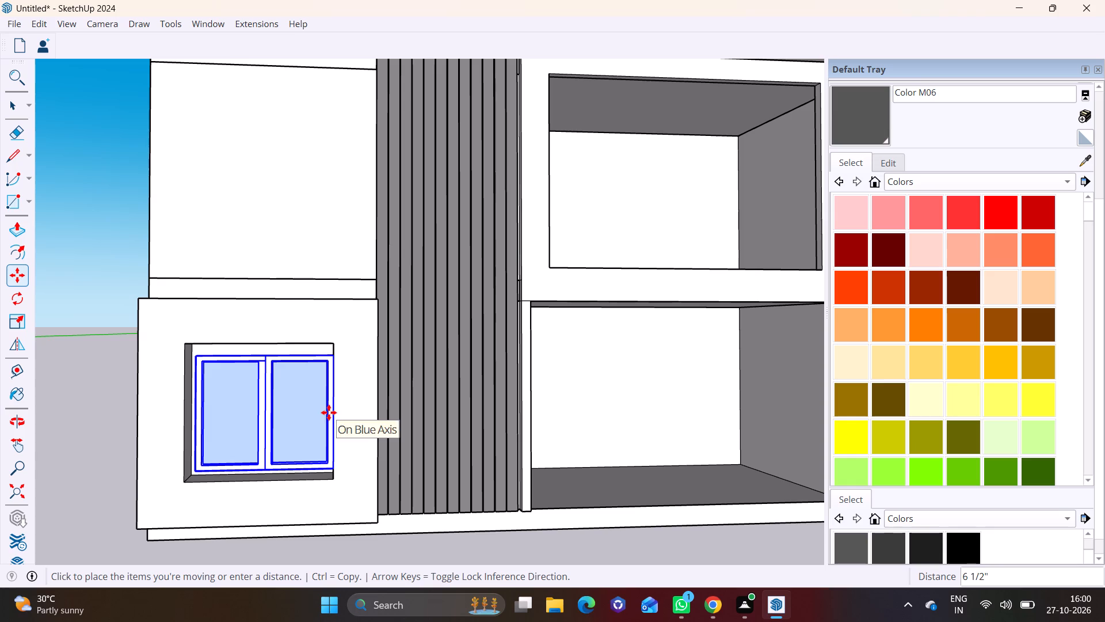
left_click(324, 411)
Push/Pull the opening's top reveal down 6 1/8" to meet the window frame's upper edge.
scroll(301, 351, "up", 5)
middle_click_drag(295, 367, 288, 308)
scroll(276, 311, "up", 4)
key("space")
left_click(269, 323)
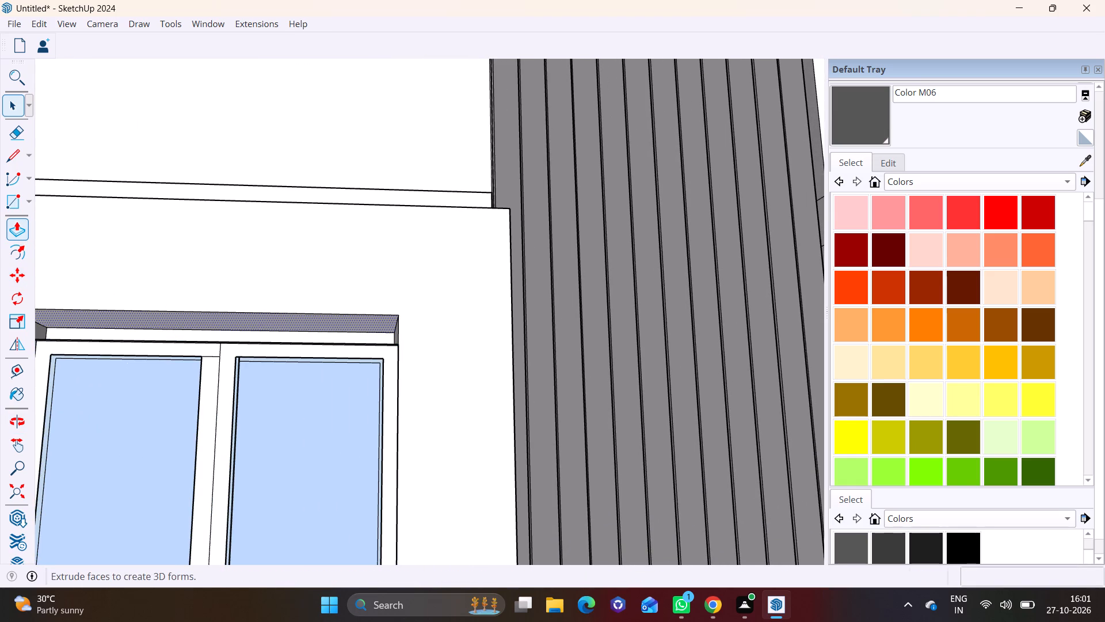
left_click(18, 226)
left_click(215, 317)
left_click(217, 343)
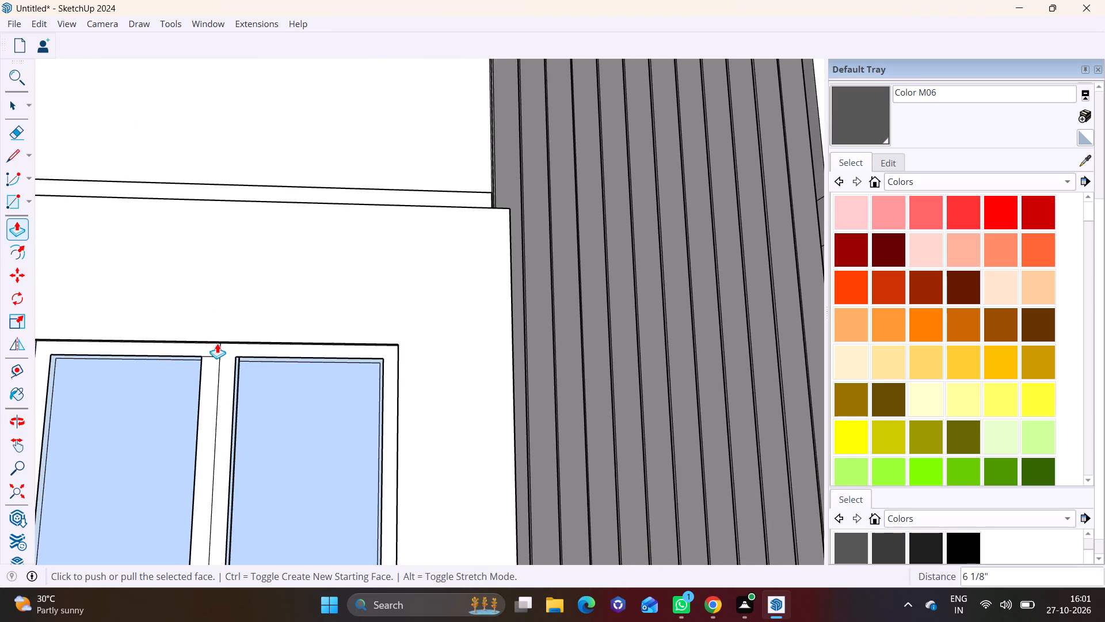
Push/Pull the opening's side reveal nearest the building's end toward the window by about 1 9/16".
scroll(237, 381, "down", 5)
middle_click_drag(282, 480, 340, 314, "shift")
middle_click_drag(304, 381, 287, 501)
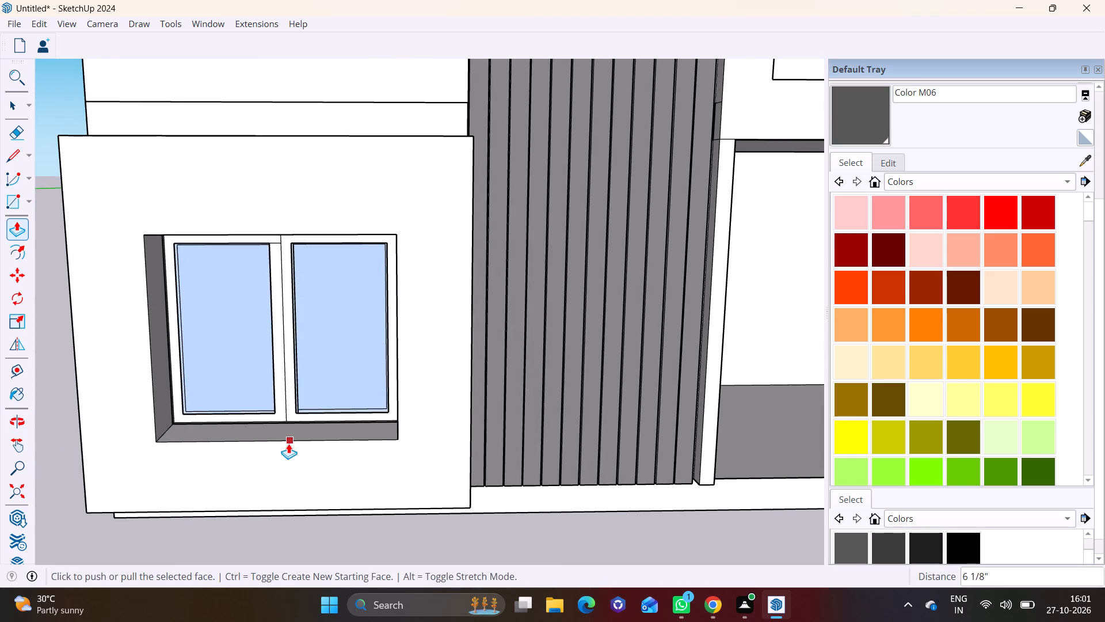
scroll(288, 443, "up", 2)
key("space")
scroll(284, 399, "down", 2)
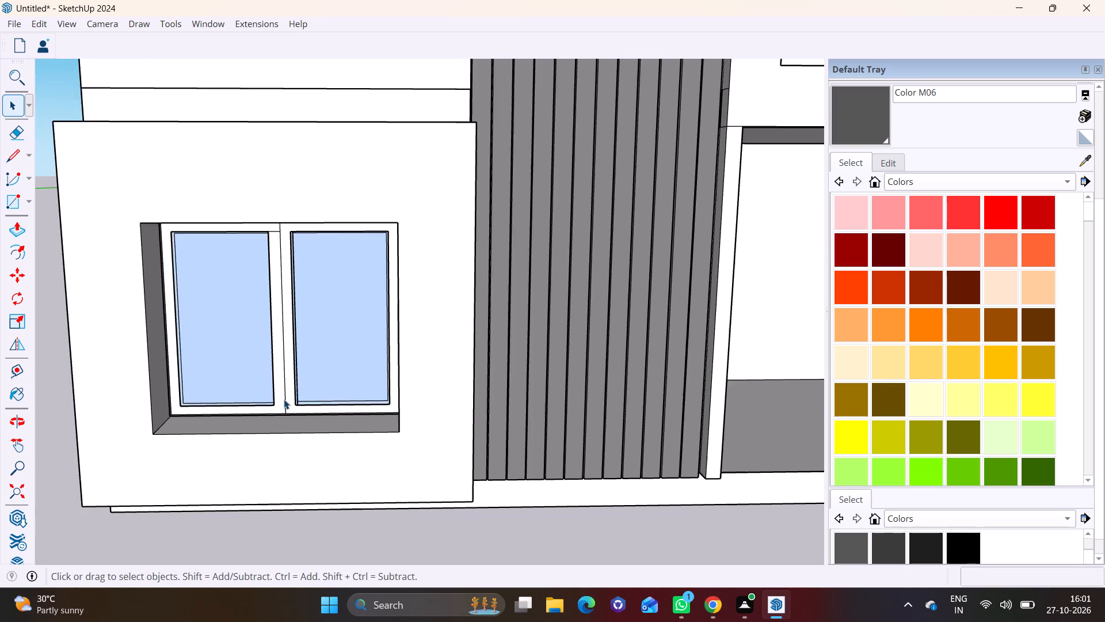
middle_click_drag(284, 399, 345, 359)
middle_click_drag(214, 348, 170, 343)
scroll(170, 343, "down", 1)
scroll(136, 327, "up", 3)
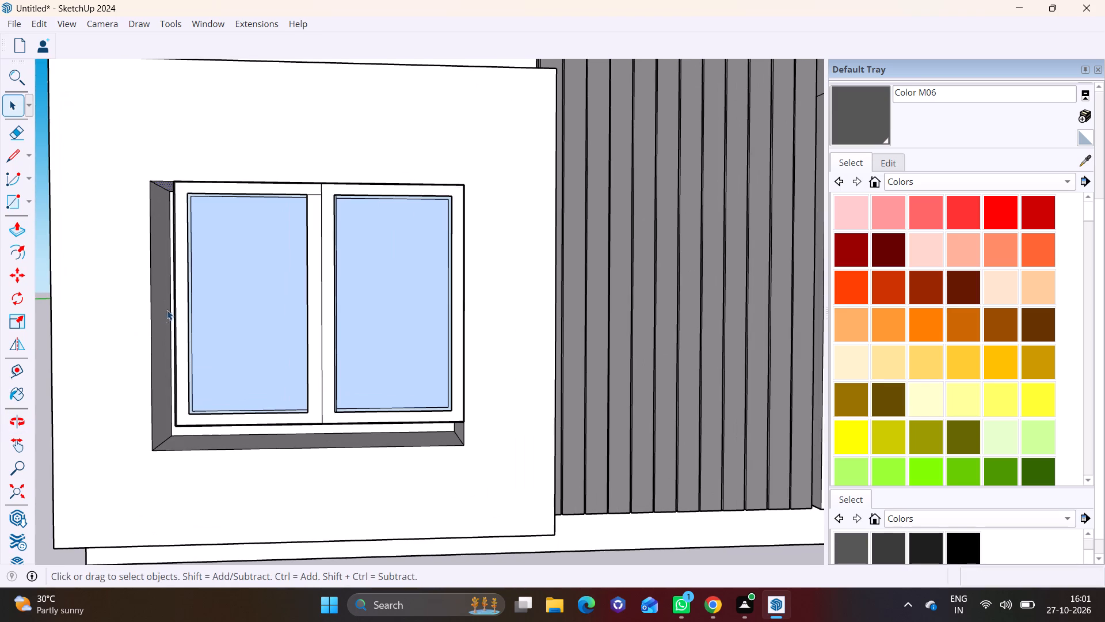
left_click(167, 313)
left_click(16, 233)
left_click(160, 294)
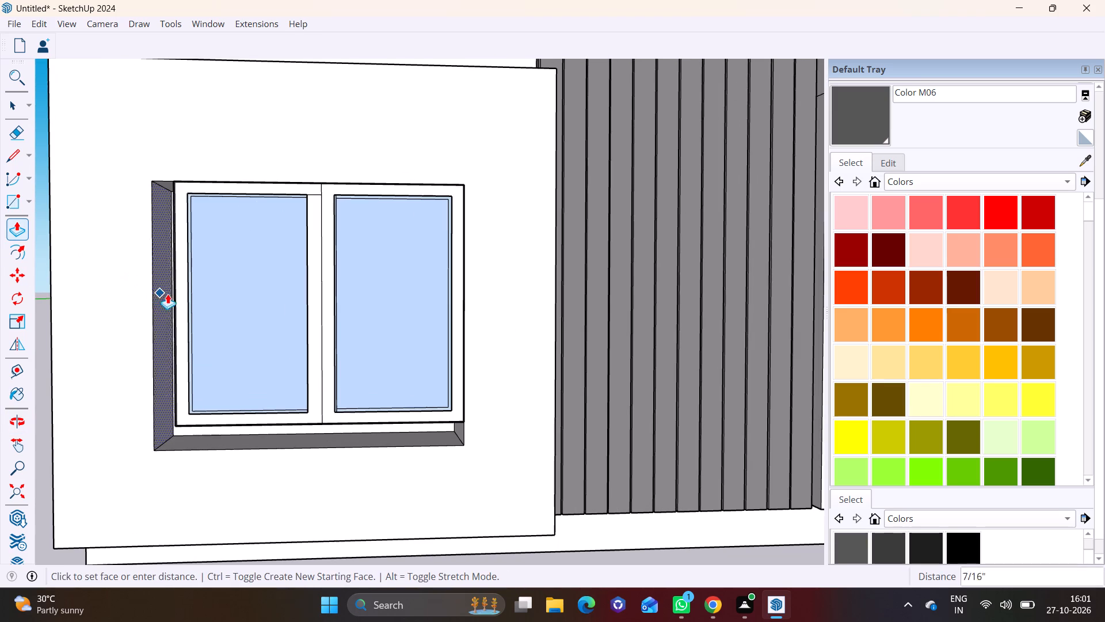
left_click(167, 293)
Move the window about 4 1/16" toward the building's end, snapping it to the opening's upper corner.
scroll(204, 316, "down", 3)
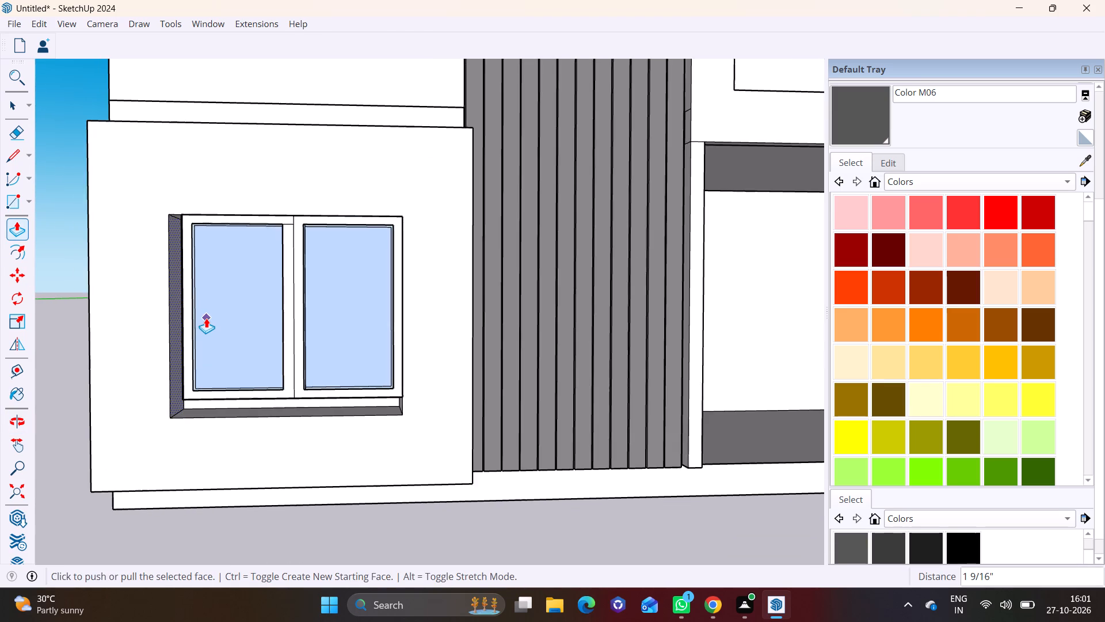
scroll(206, 318, "down", 1)
key("m")
key("space")
left_click(288, 295)
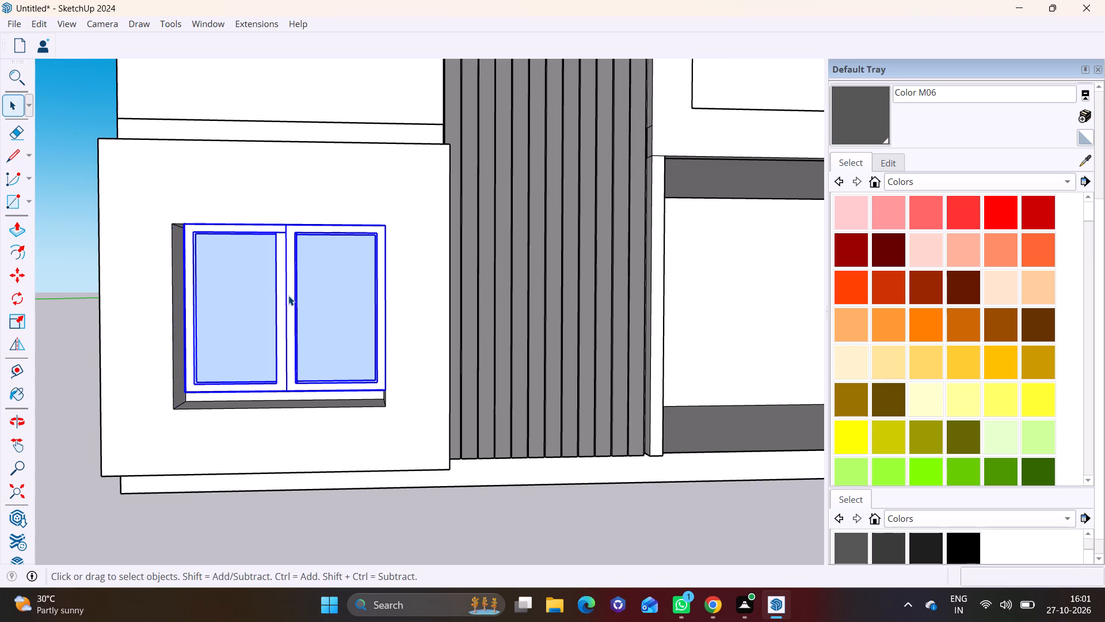
key("m")
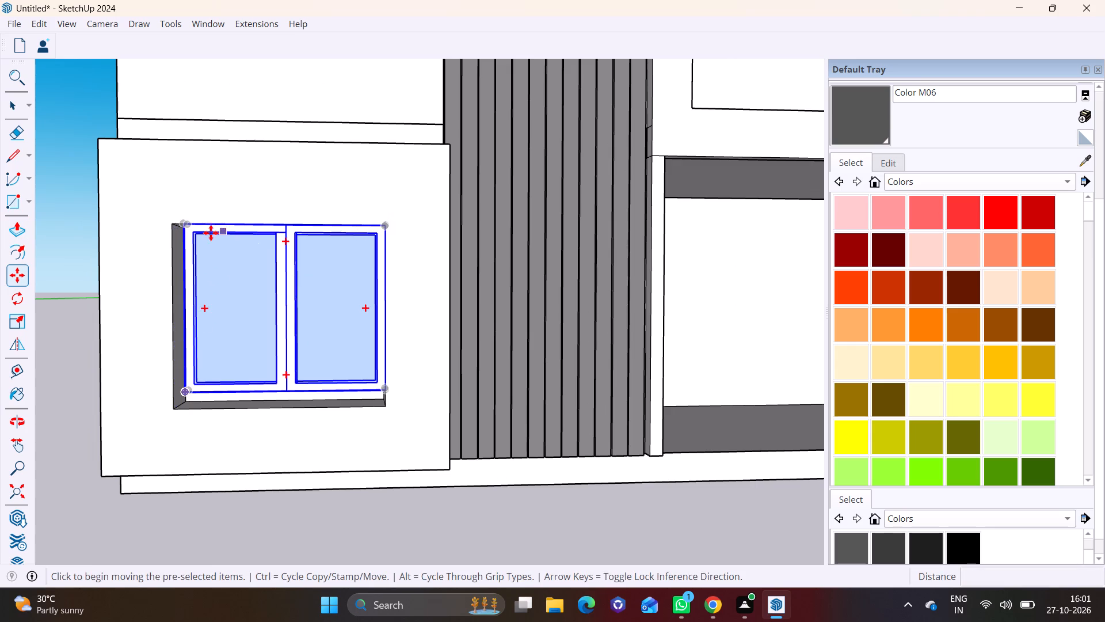
left_click(188, 227)
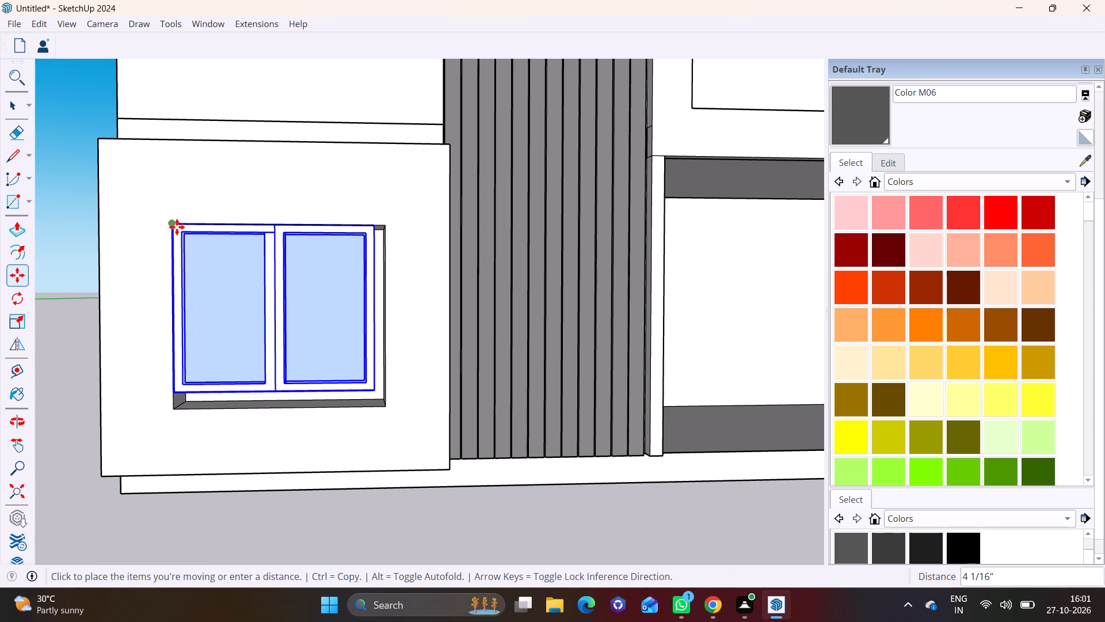
left_click(177, 227)
Push/Pull the side reveal beside the grooved strip 4 1/16" inward to meet the window frame.
middle_click_drag(383, 321, 458, 335)
key("space")
scroll(393, 366, "up", 3)
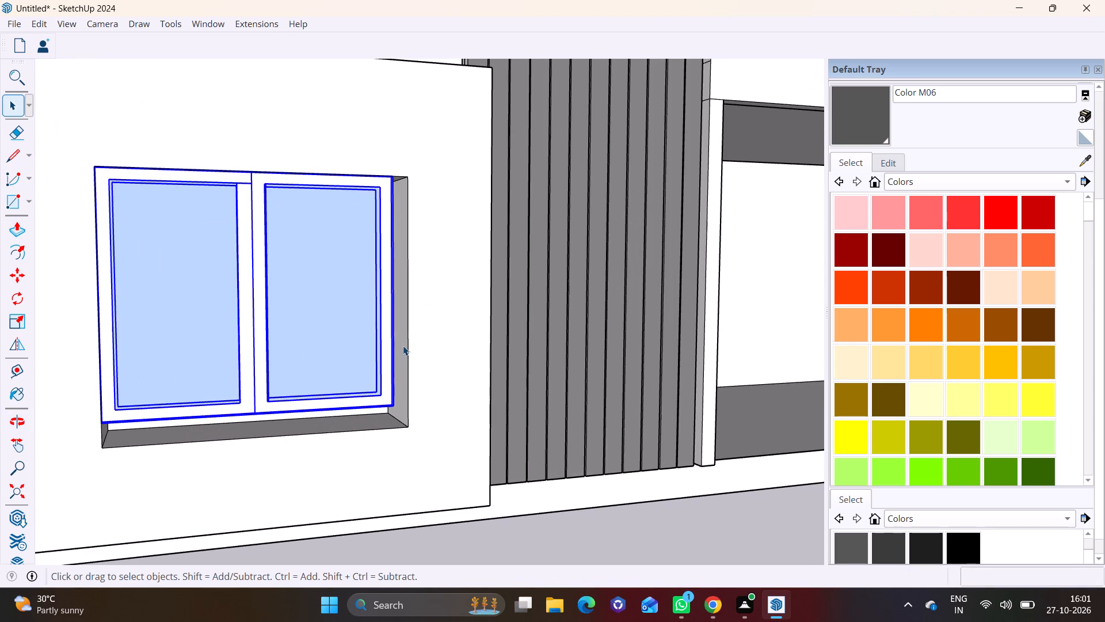
left_click(403, 346)
left_click(17, 232)
left_click(403, 280)
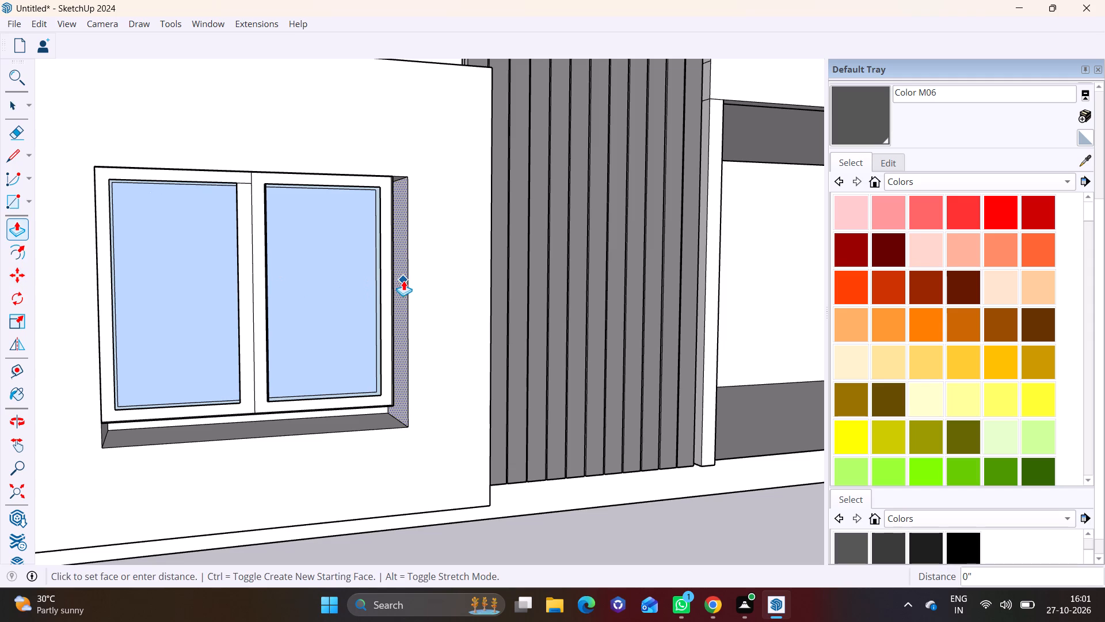
left_click(397, 286)
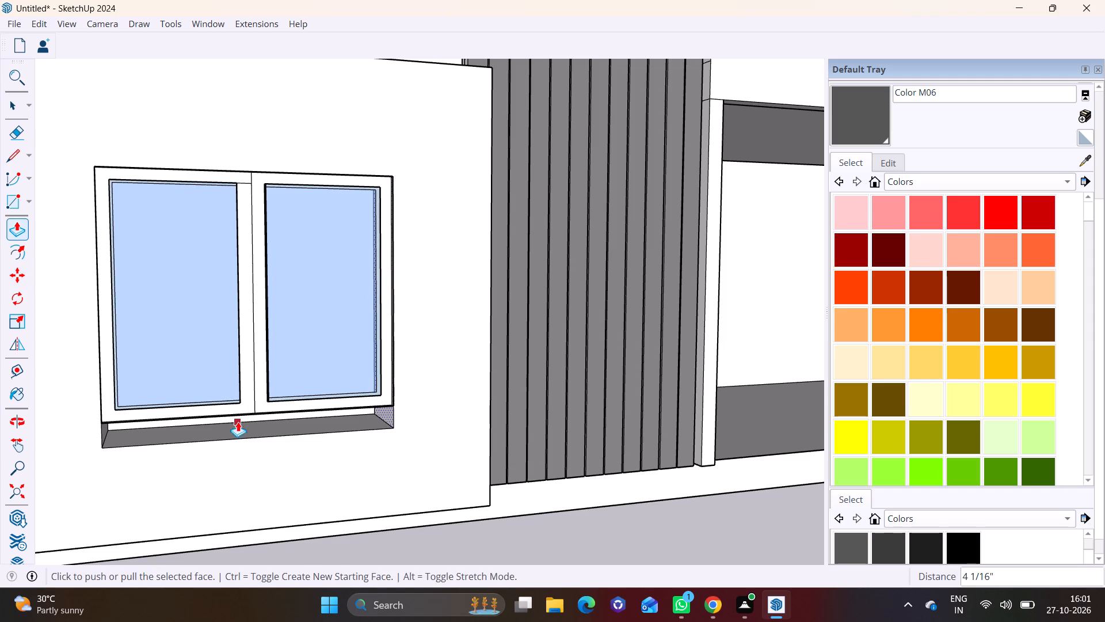
Push/Pull the opening's bottom reveal up about 8 11/16" to the window frame's edge, closing the gap below it.
key("space")
left_click(239, 427)
left_click(23, 232)
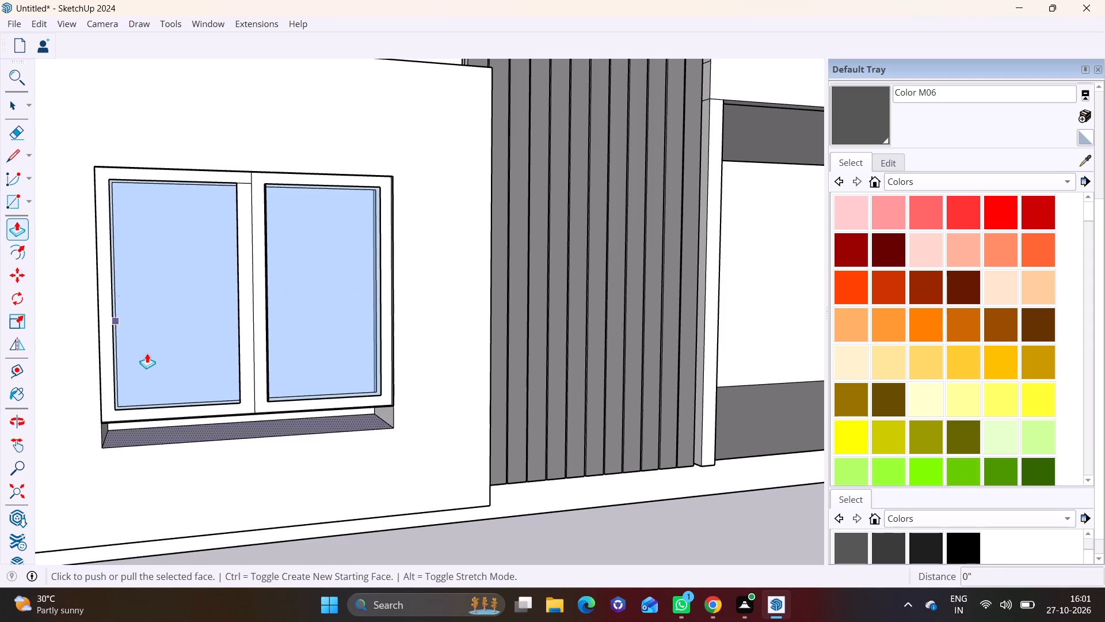
left_click(208, 428)
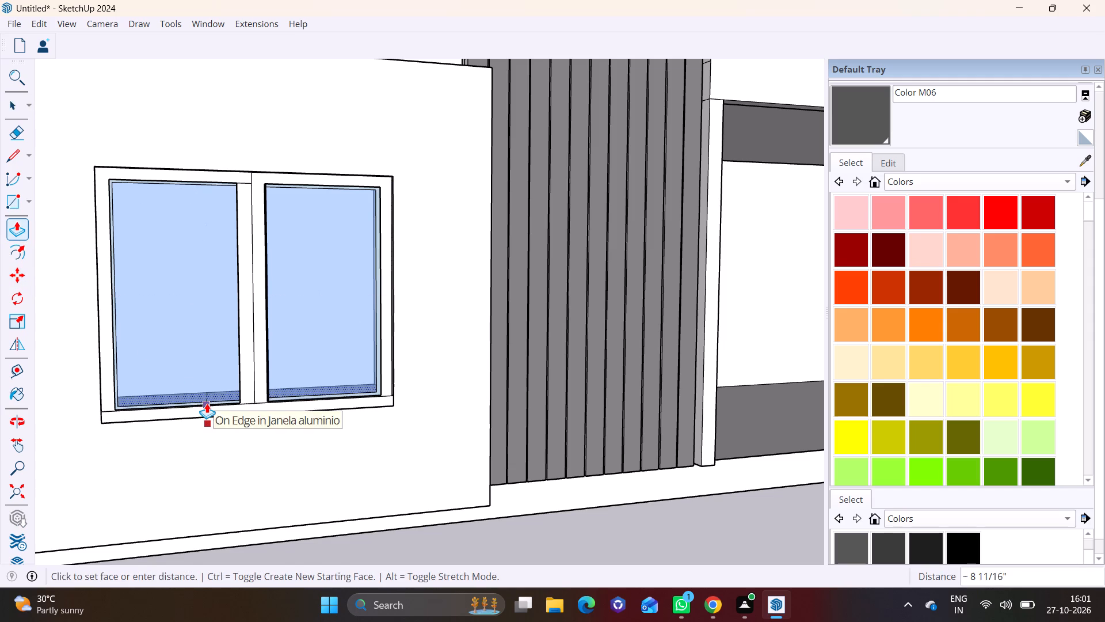
left_click(207, 404)
key("space")
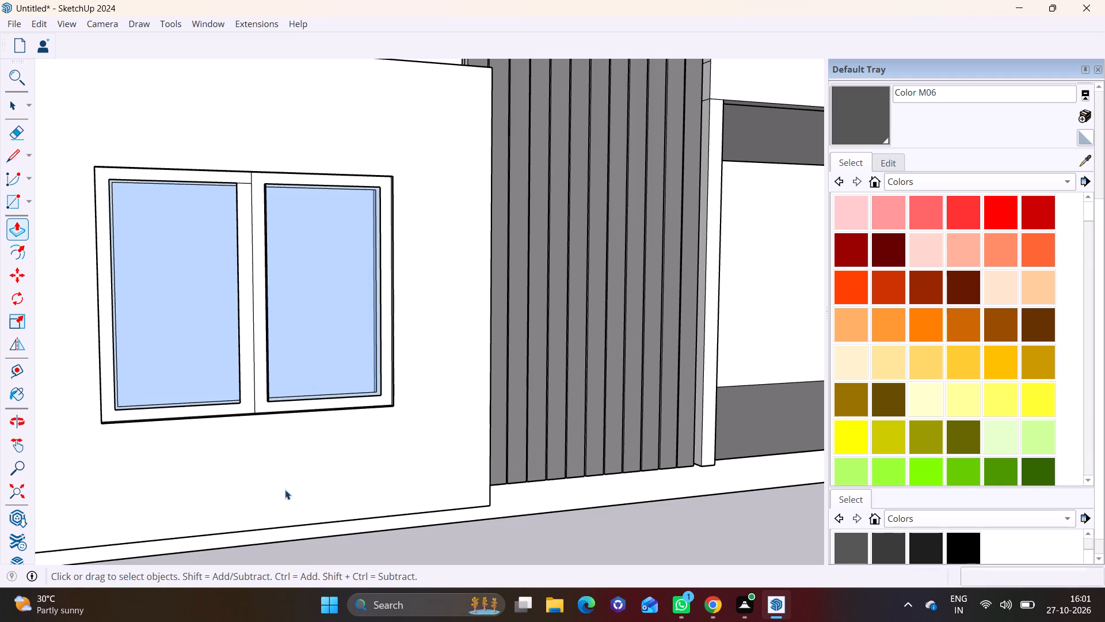
left_click(533, 548)
Sample dark grey Color M06 from the ground-floor window box and paint the end bay panel's front face with it.
scroll(366, 329, "up", 1)
scroll(366, 329, "down", 16)
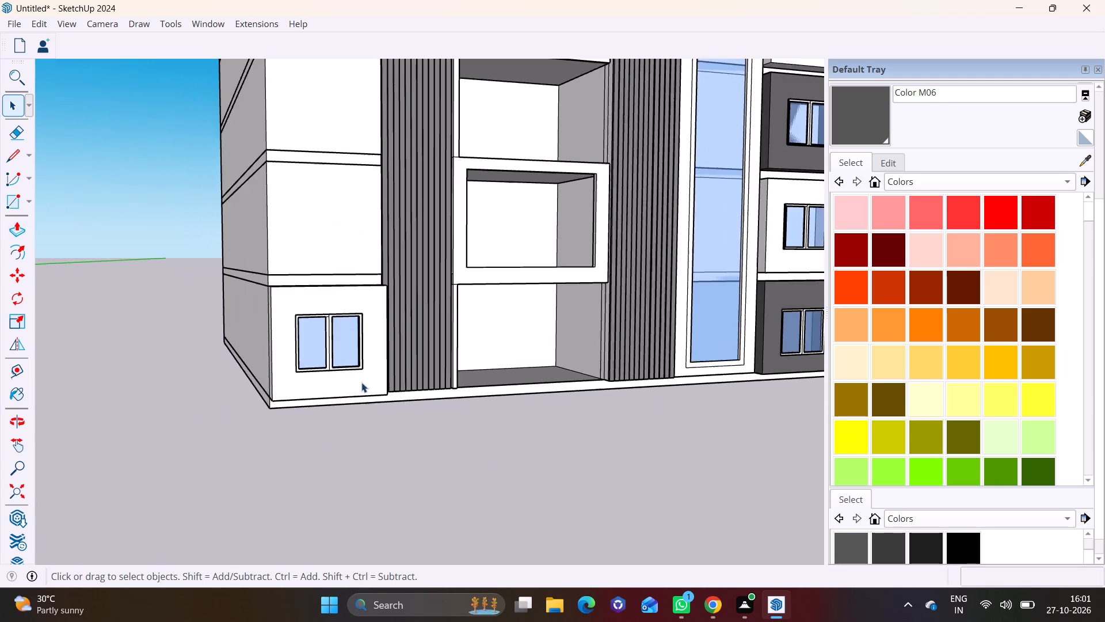
scroll(340, 394, "up", 1)
middle_click_drag(292, 415, 237, 393)
scroll(230, 390, "down", 6)
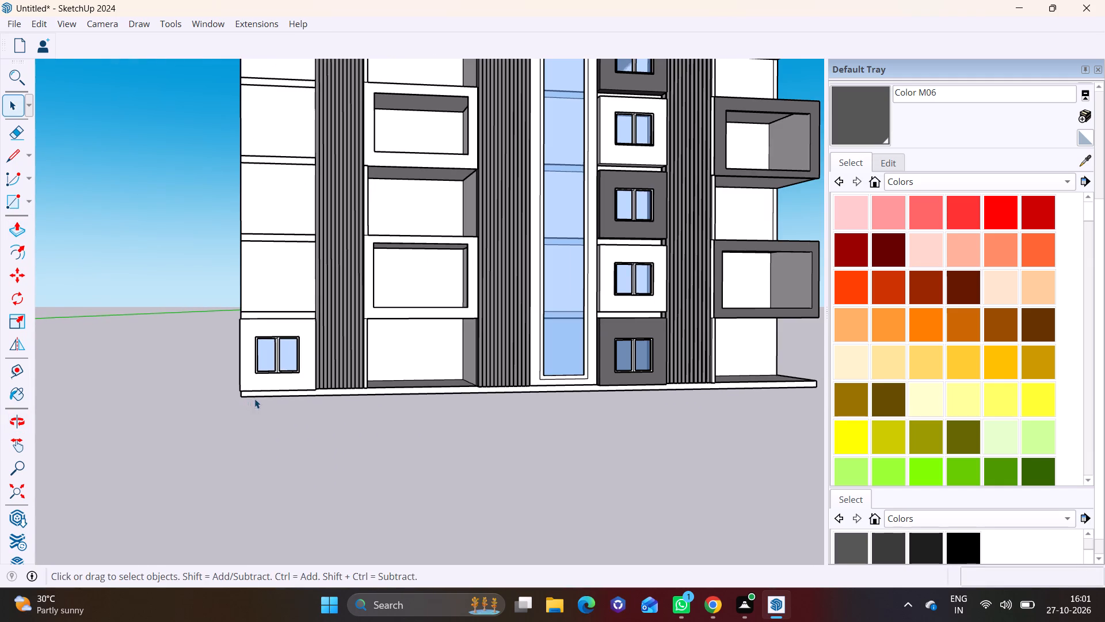
middle_click_drag(293, 400, 254, 452, "shift")
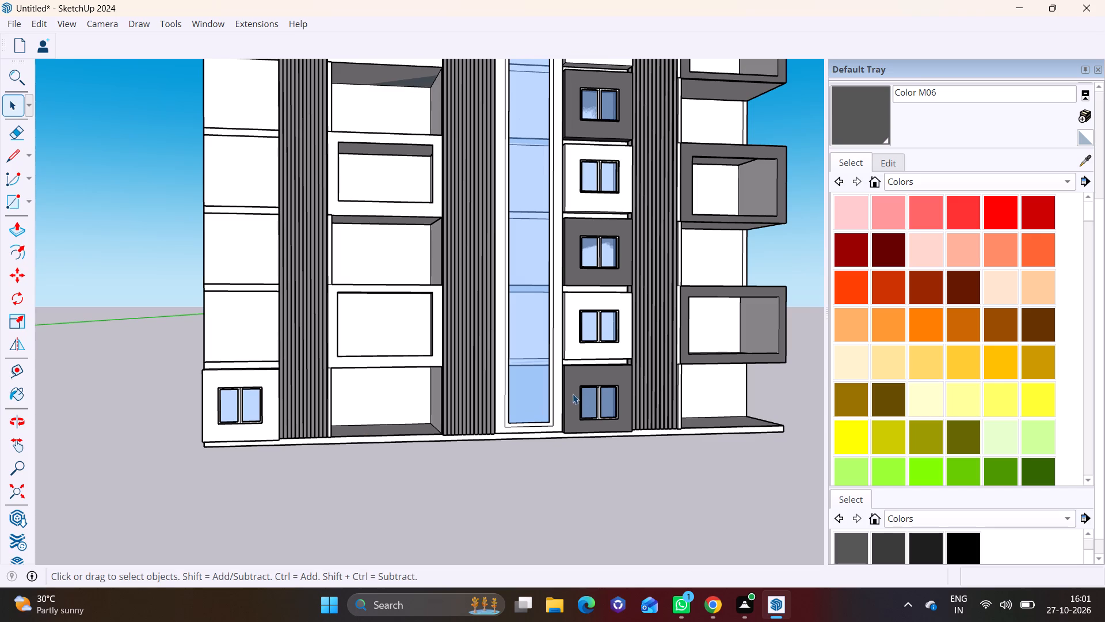
key("space")
left_click(1085, 157)
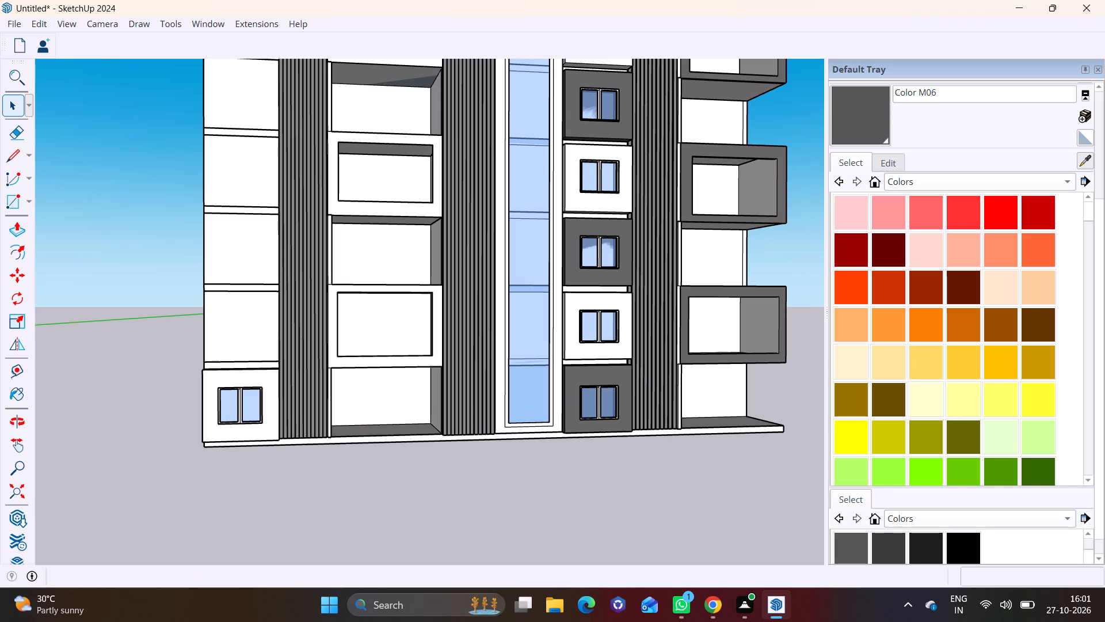
left_click(623, 382)
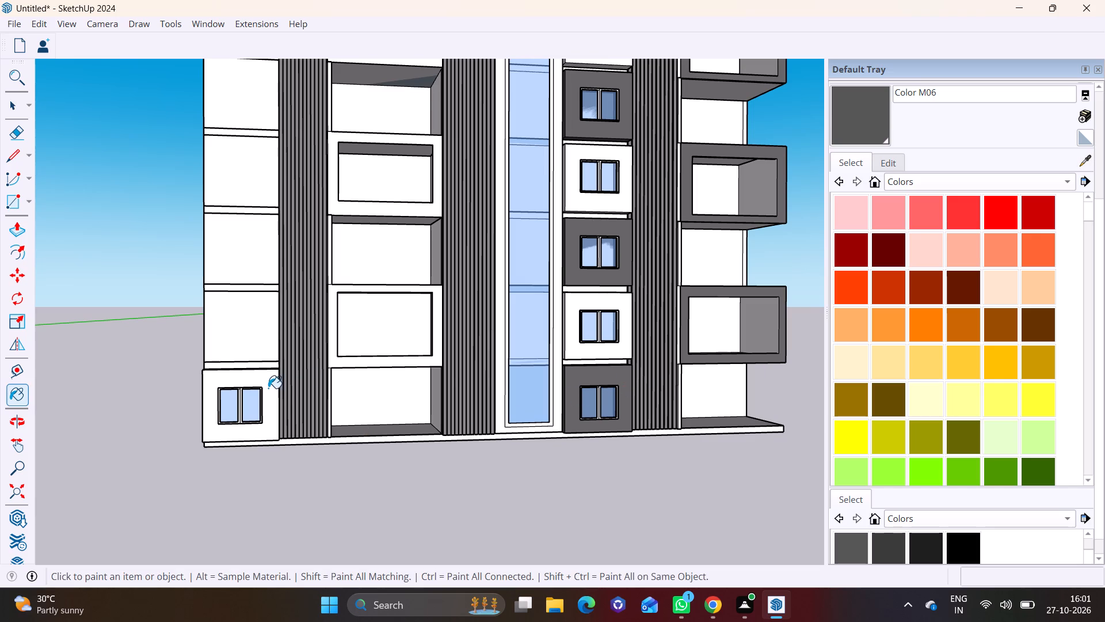
left_click(268, 388)
Paint the end bay panel's two side faces, top face and underside with Color M06.
middle_click_drag(289, 428, 547, 415)
scroll(272, 416, "up", 2)
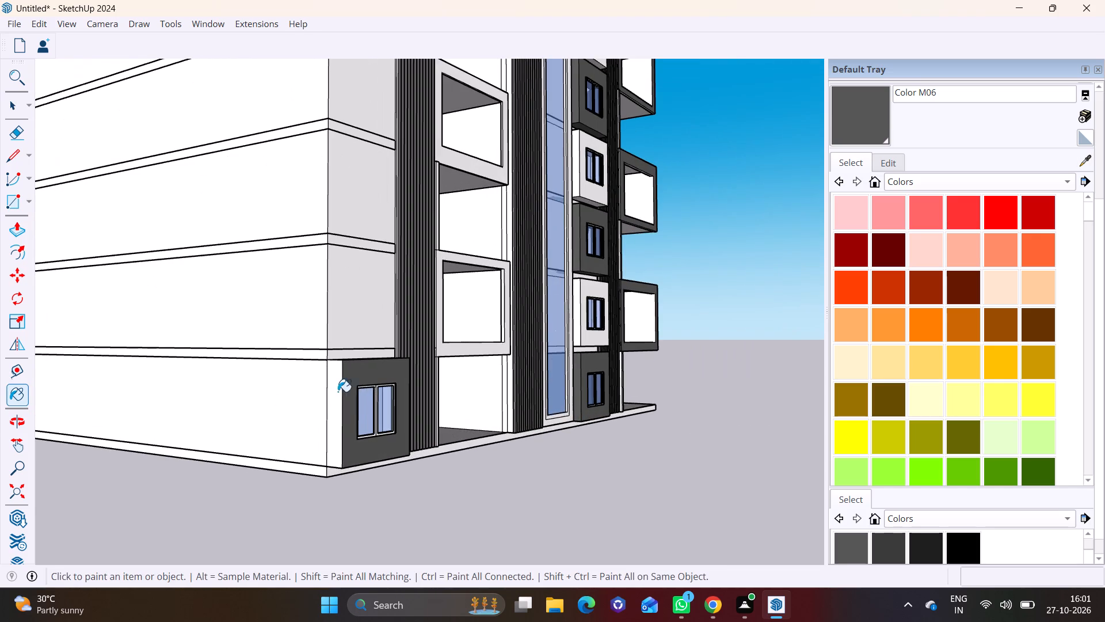
left_click(337, 385)
scroll(440, 367, "up", 1)
middle_click_drag(440, 371, 353, 504)
scroll(333, 491, "up", 2)
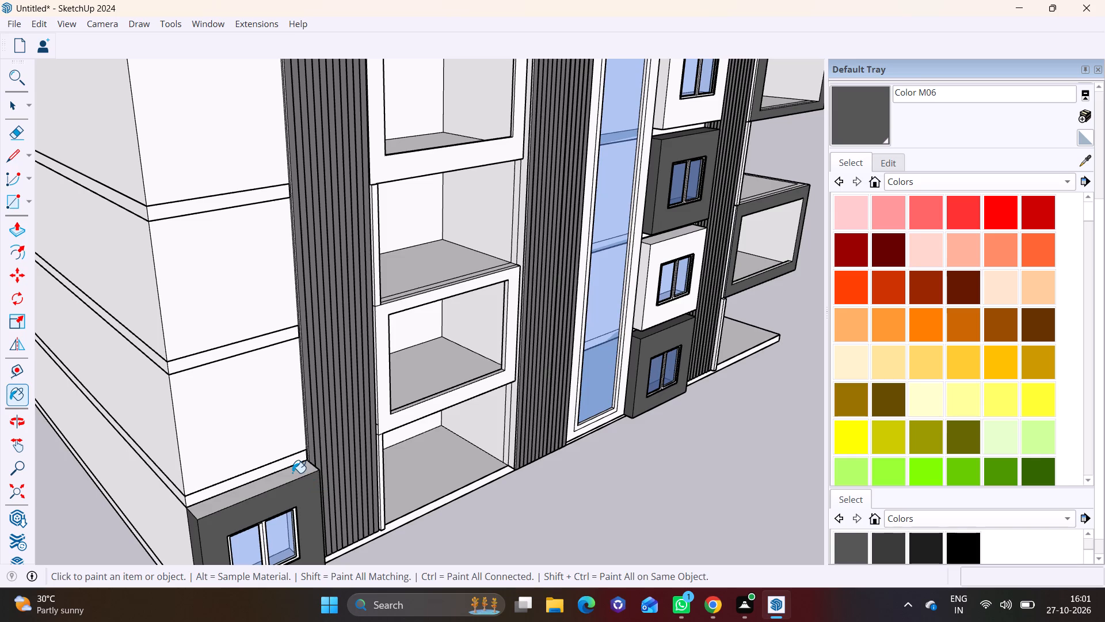
left_click(292, 473)
middle_click_drag(338, 492, 76, 462)
scroll(252, 434, "up", 4)
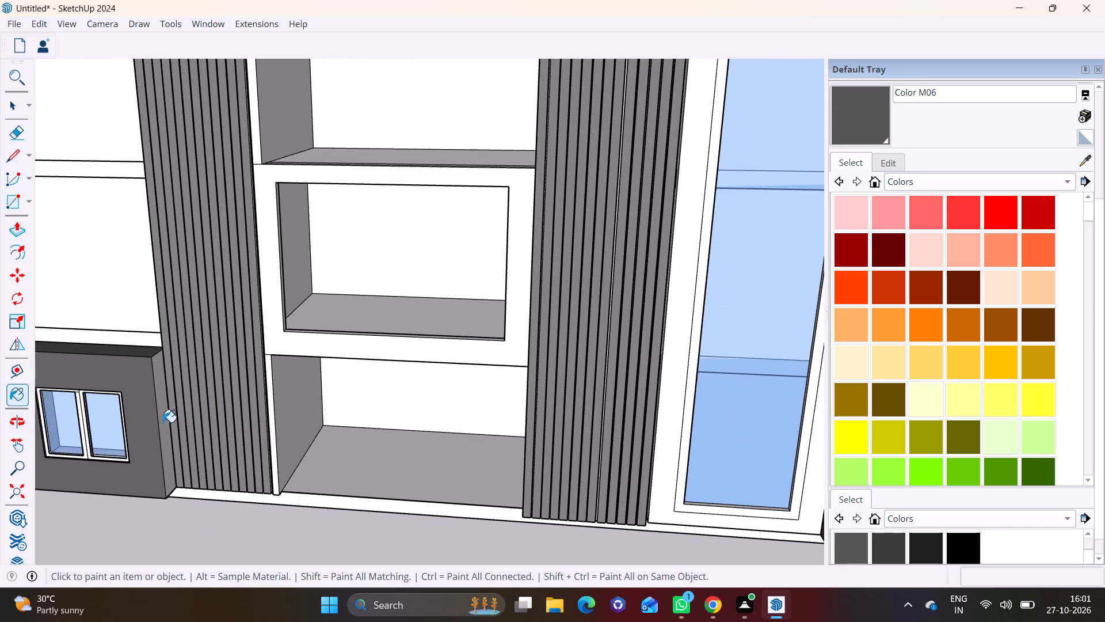
left_click(161, 423)
scroll(178, 467, "down", 5)
middle_click_drag(192, 479, 211, 274)
scroll(188, 419, "up", 1)
middle_click_drag(186, 419, 330, 381)
scroll(306, 422, "up", 3)
middle_click_drag(225, 425, 278, 335)
scroll(257, 387, "up", 3)
left_click(205, 443)
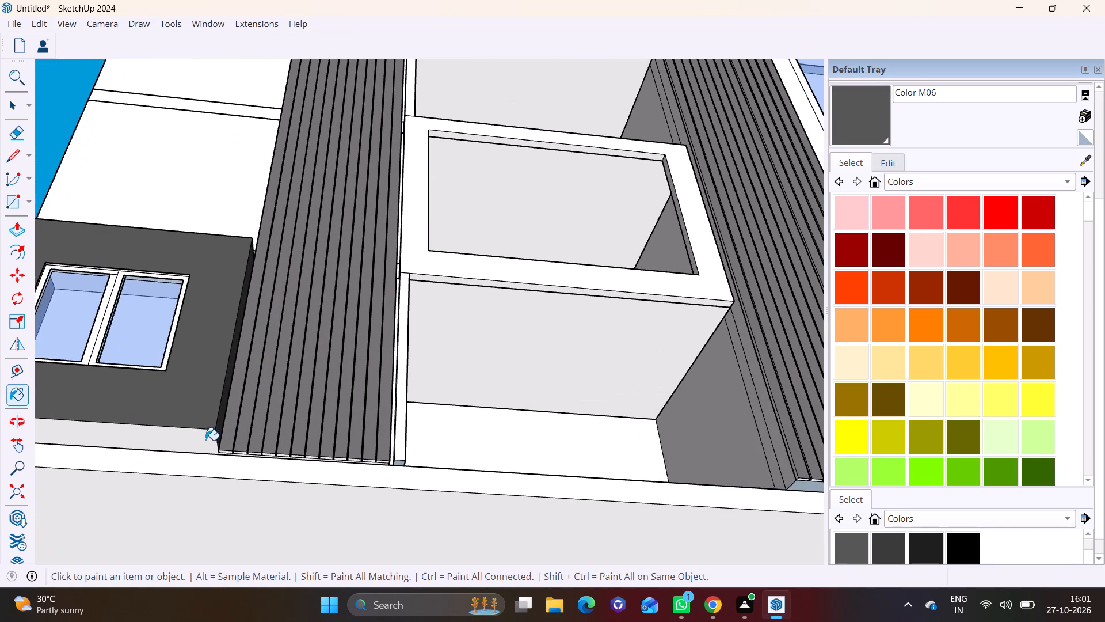
Sample Color M05 from the grooved strip beside the end bay panel and paint the bottom ends of its slats nearest the balconies.
scroll(205, 440, "down", 5)
scroll(346, 456, "up", 8)
scroll(254, 462, "down", 2)
key("space")
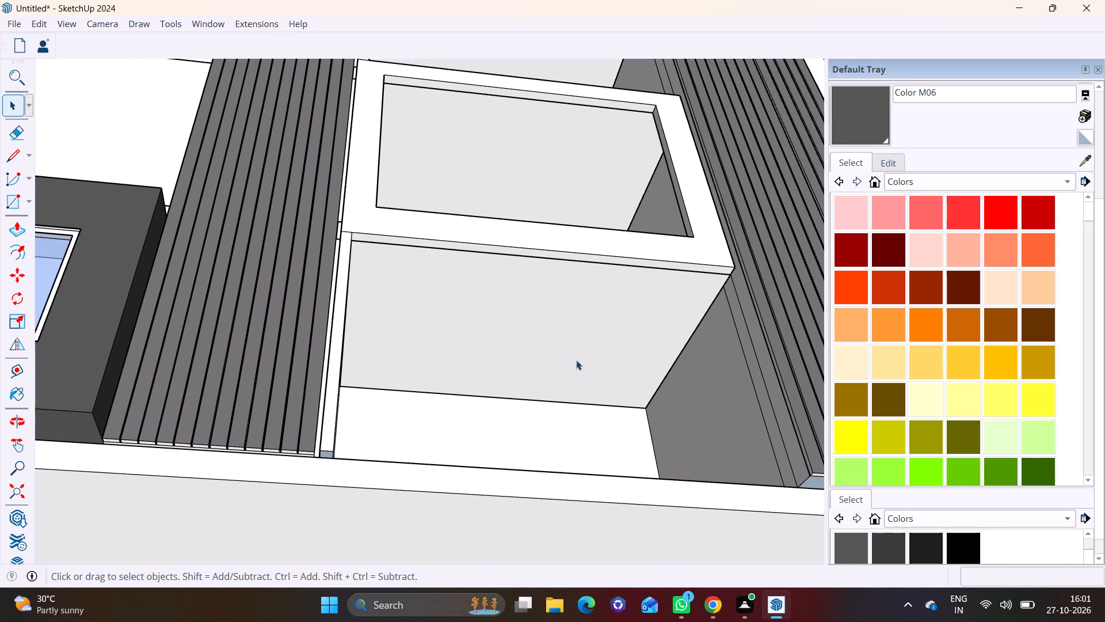
left_click(1077, 158)
left_click(310, 438)
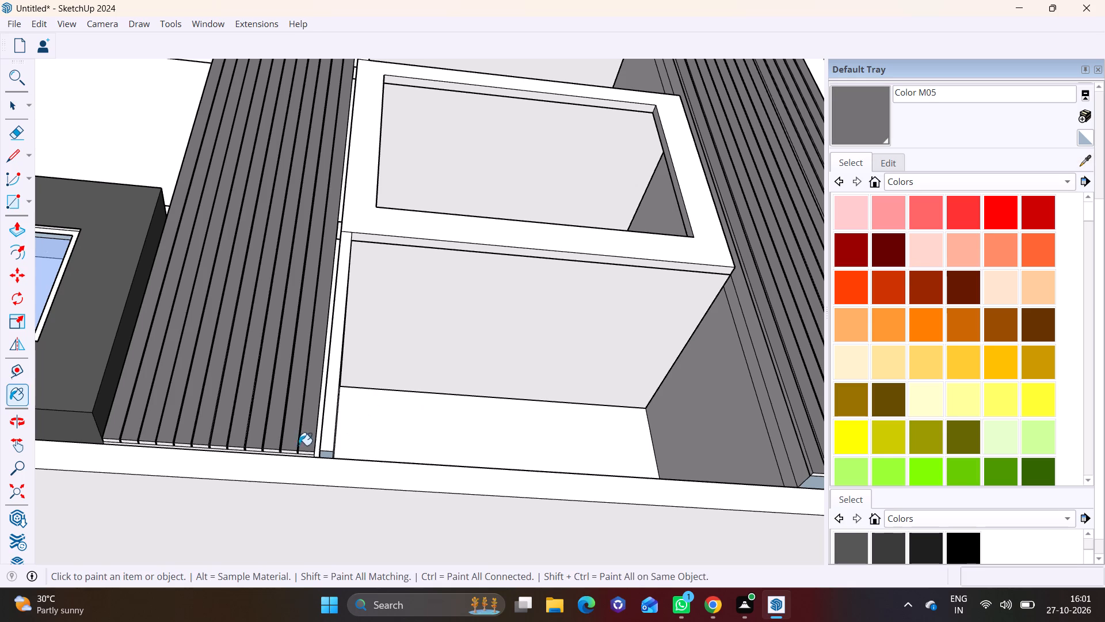
scroll(296, 449, "up", 6)
left_click(319, 452)
left_click(292, 452)
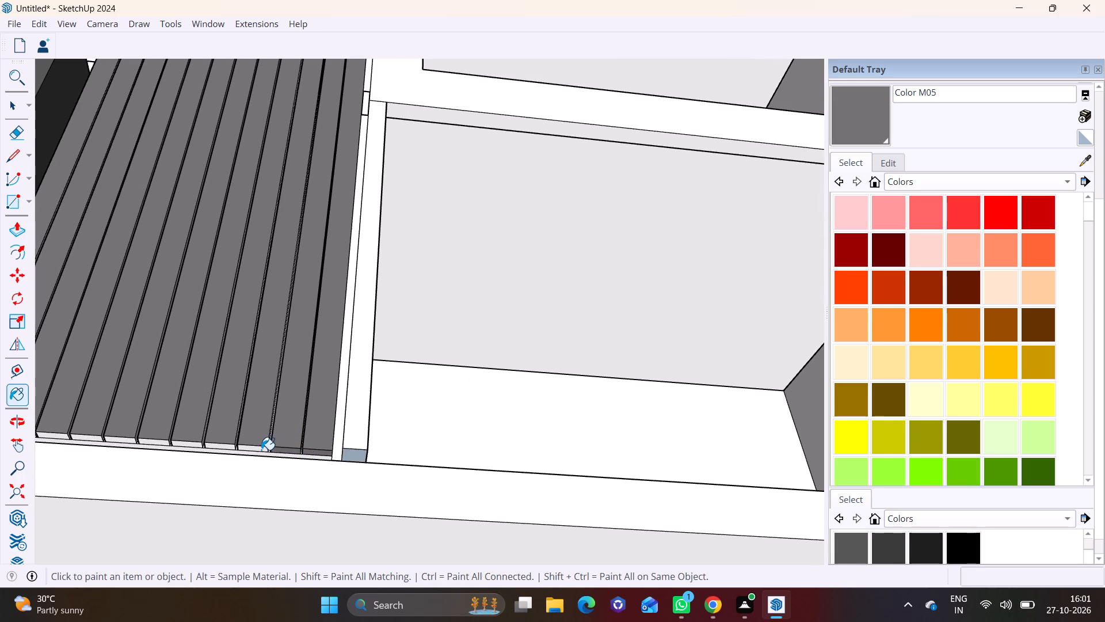
left_click(261, 449)
left_click(223, 445)
left_click(197, 443)
Paint the remaining slat bottom ends, up to the end bay panel, with Color M05.
scroll(203, 447, "down", 2)
middle_click_drag(209, 444, 406, 442, "shift")
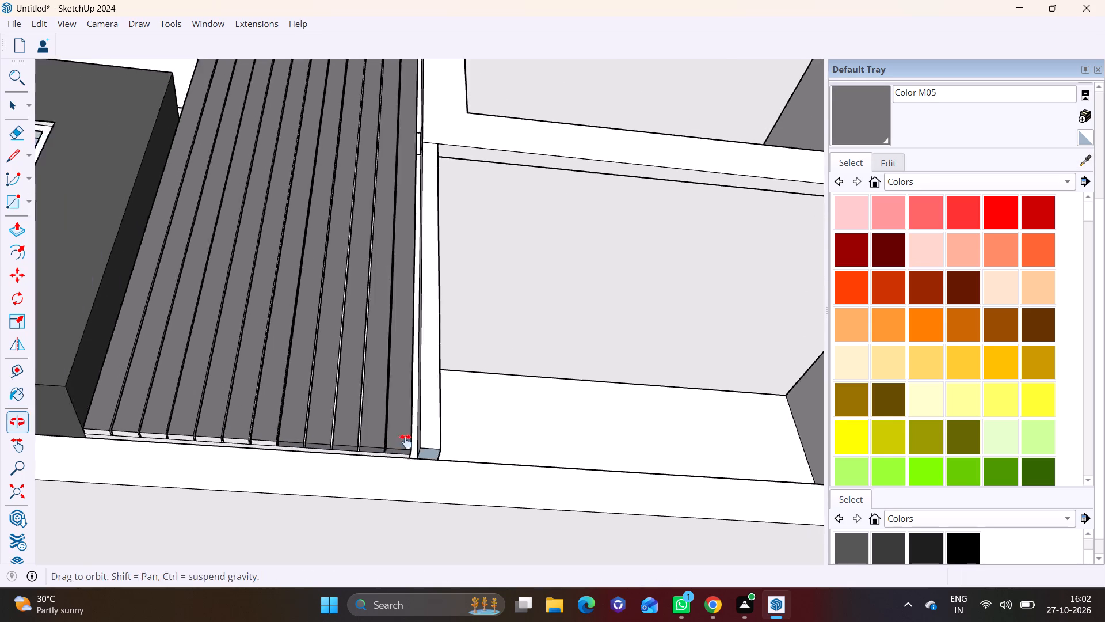
middle_click_drag(406, 442, 515, 441, "shift")
scroll(435, 438, "up", 6)
left_click(486, 438)
left_click(456, 434)
left_click(444, 434)
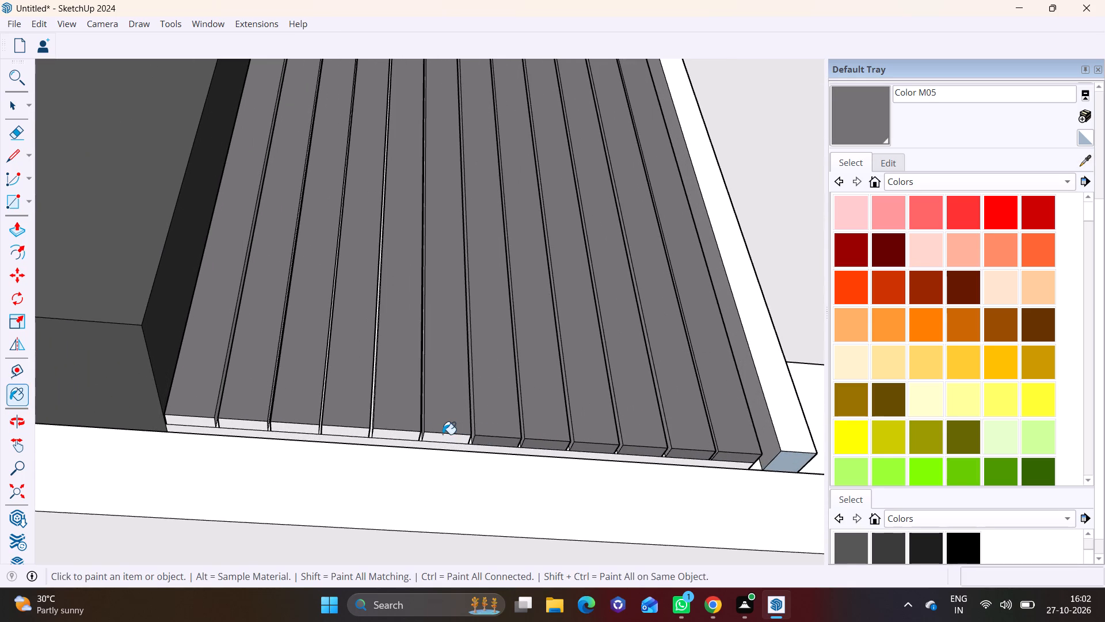
left_click(403, 435)
left_click(357, 435)
left_click(297, 428)
left_click(256, 426)
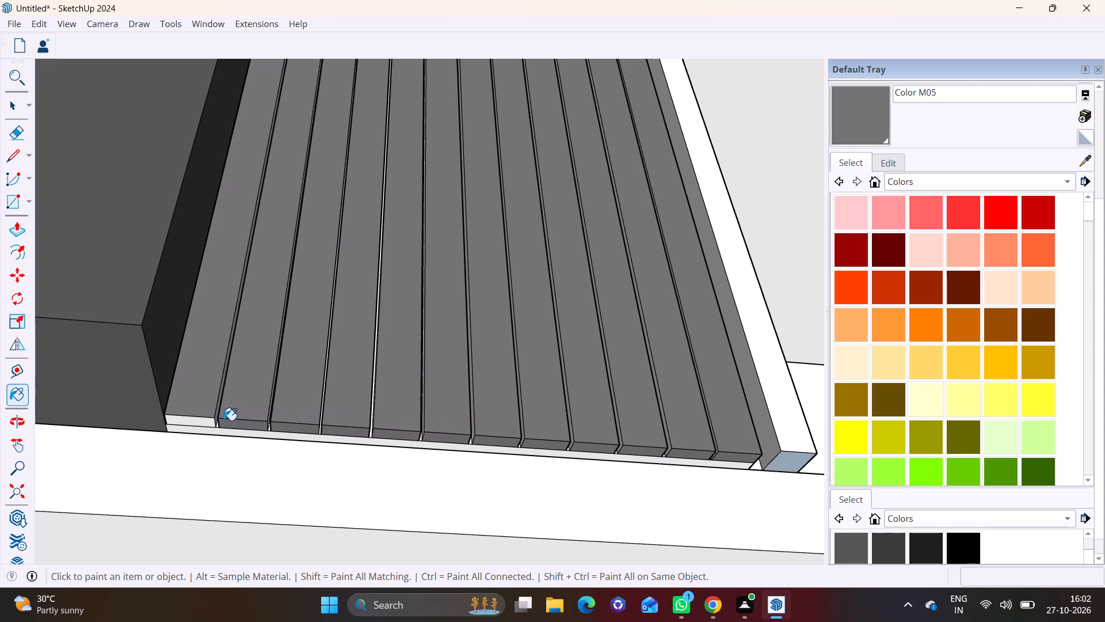
left_click(199, 421)
Paint the top ends of the five slats nearest the tall glazing, on the grooved strip beside it, with Color M05.
scroll(238, 417, "down", 14)
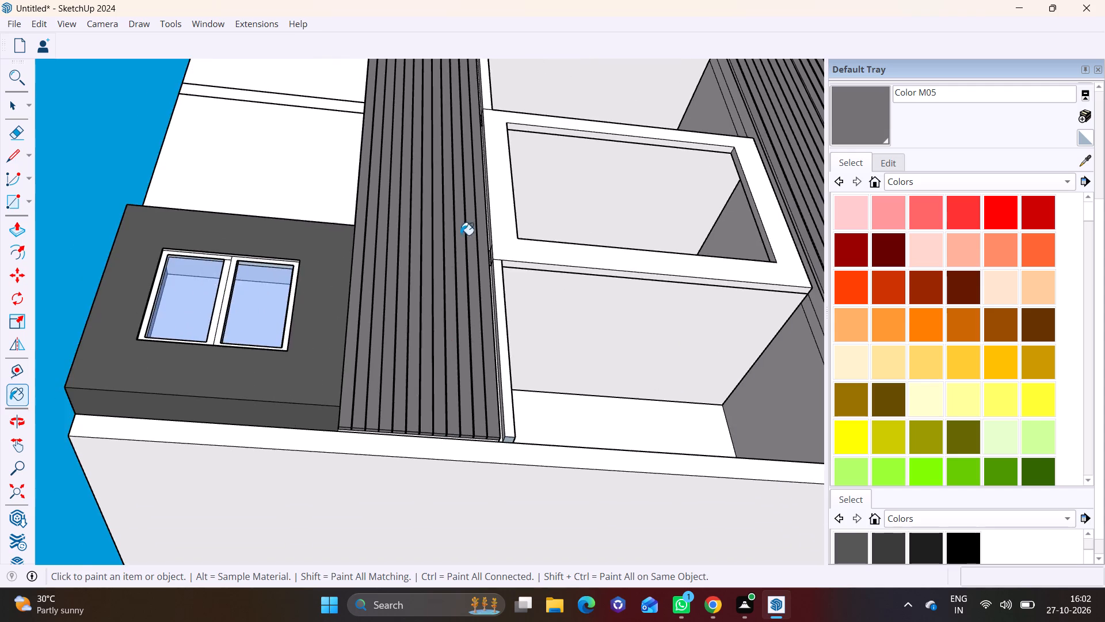
middle_click_drag(450, 271, 450, 468)
scroll(467, 333, "down", 12)
middle_click_drag(490, 146, 498, 460, "shift")
scroll(447, 282, "up", 1)
middle_click_drag(447, 280, 440, 295, "shift")
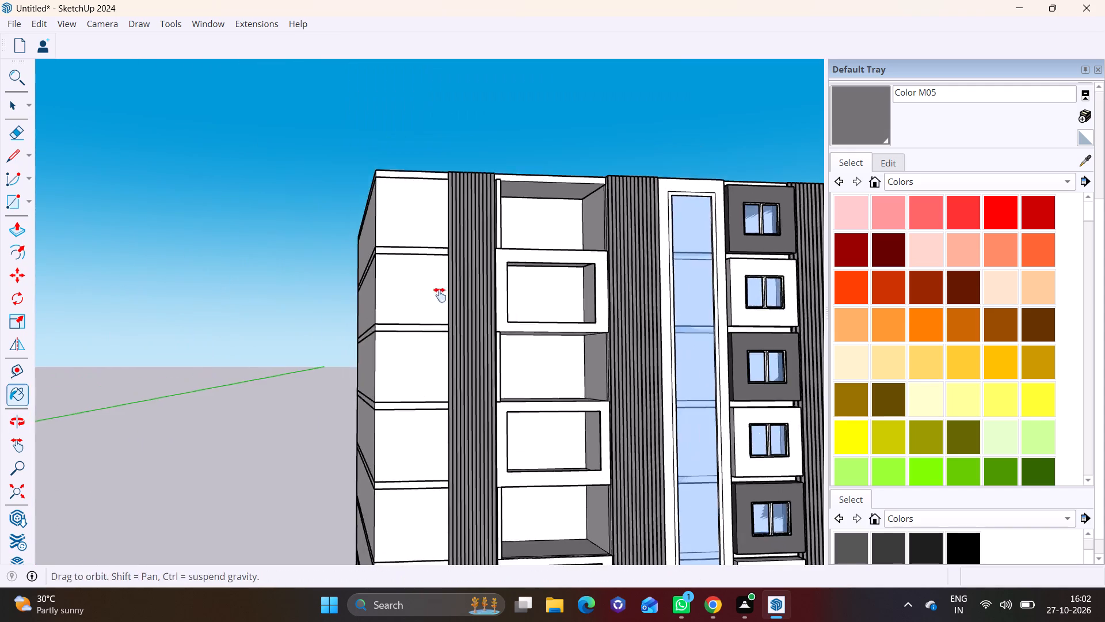
middle_click_drag(440, 295, 437, 413, "shift")
scroll(475, 193, "up", 3)
middle_click_drag(466, 310, 420, 532)
scroll(458, 467, "up", 12)
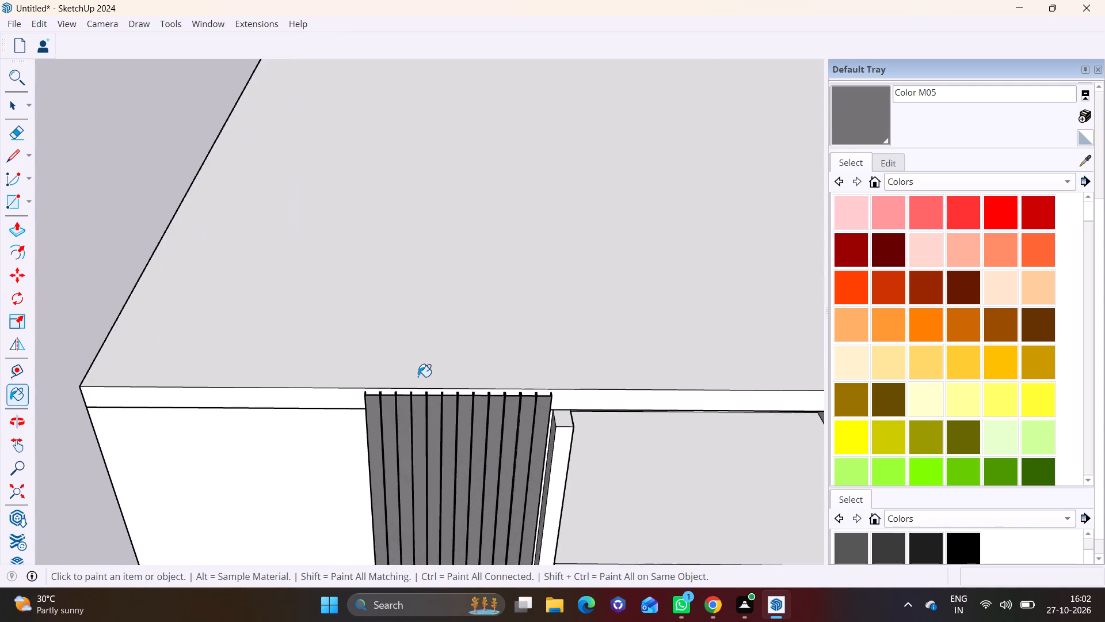
scroll(418, 377, "up", 5)
middle_click_drag(685, 440, 196, 339)
scroll(632, 386, "down", 7)
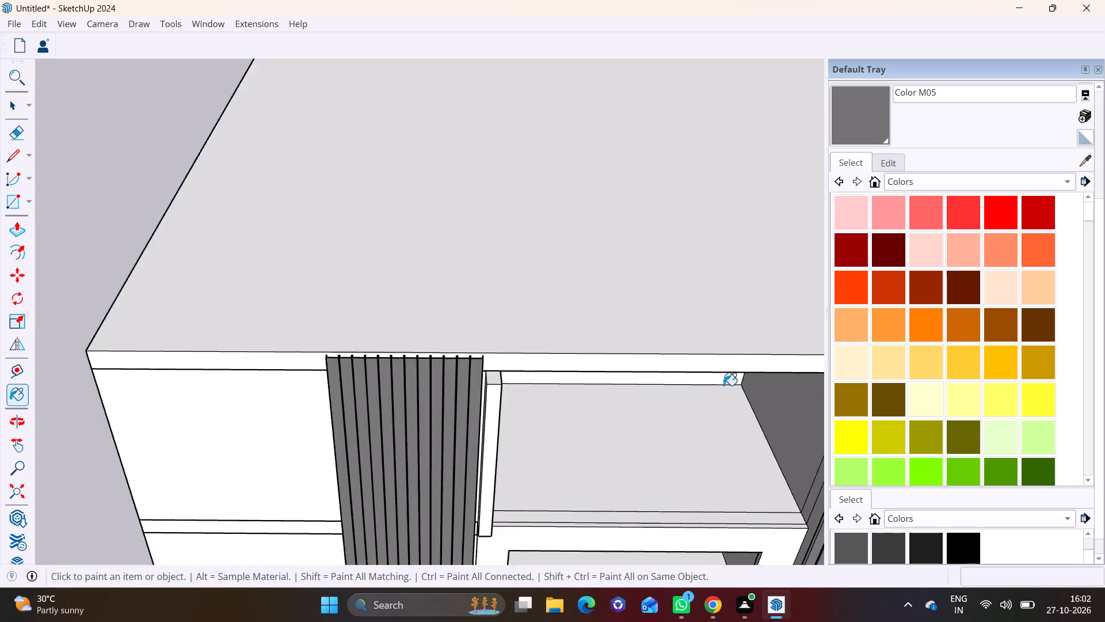
scroll(723, 385, "down", 7)
middle_click_drag(744, 419, 353, 423, "shift")
scroll(436, 393, "up", 13)
middle_click_drag(390, 400, 382, 465)
scroll(423, 376, "up", 6)
left_click(422, 382)
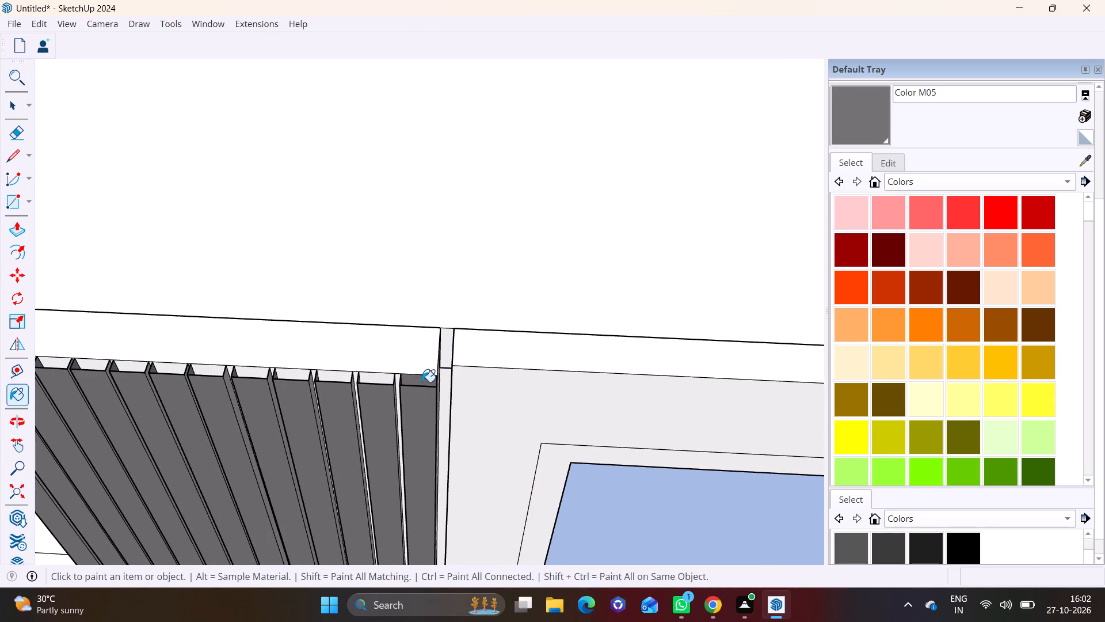
left_click(377, 377)
left_click(336, 377)
left_click(294, 377)
left_click(246, 377)
Paint the remaining slat top ends of the grooved strip beside the tall glazing with Color M05.
middle_click_drag(269, 370, 368, 370, "shift")
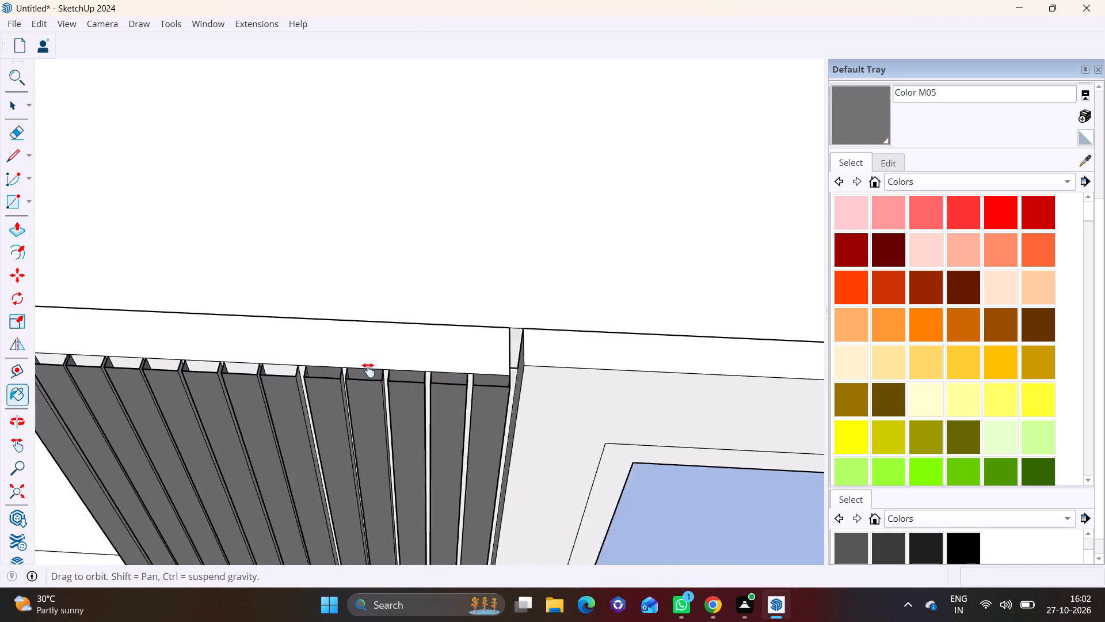
middle_click_drag(368, 370, 539, 372, "shift")
left_click(476, 373)
left_click(444, 373)
left_click(405, 366)
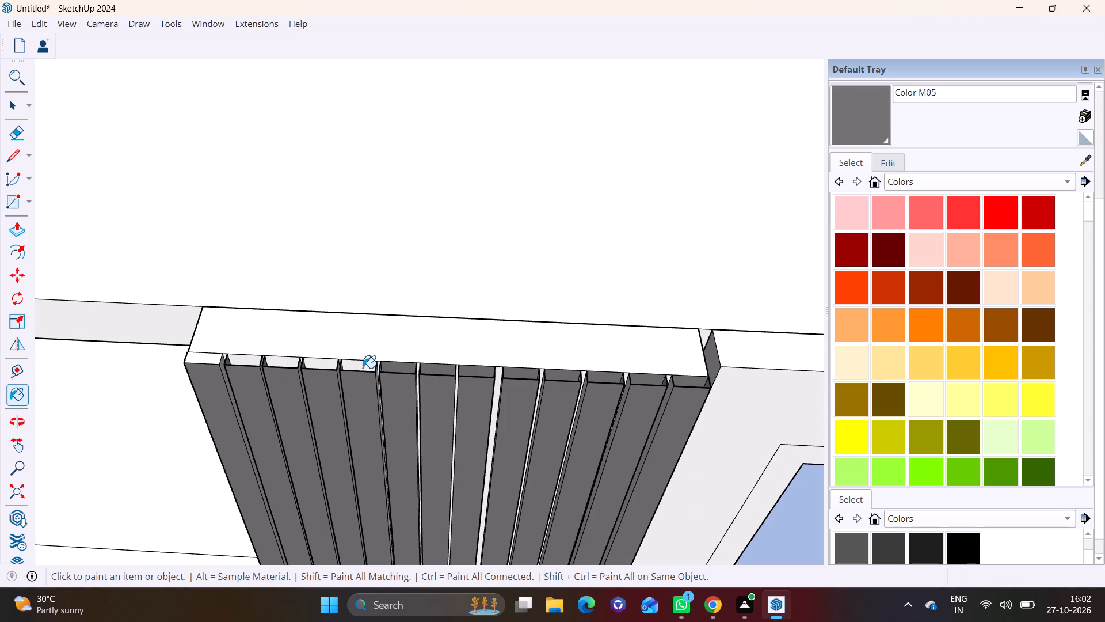
left_click(363, 368)
left_click(322, 367)
left_click(287, 367)
left_click(253, 363)
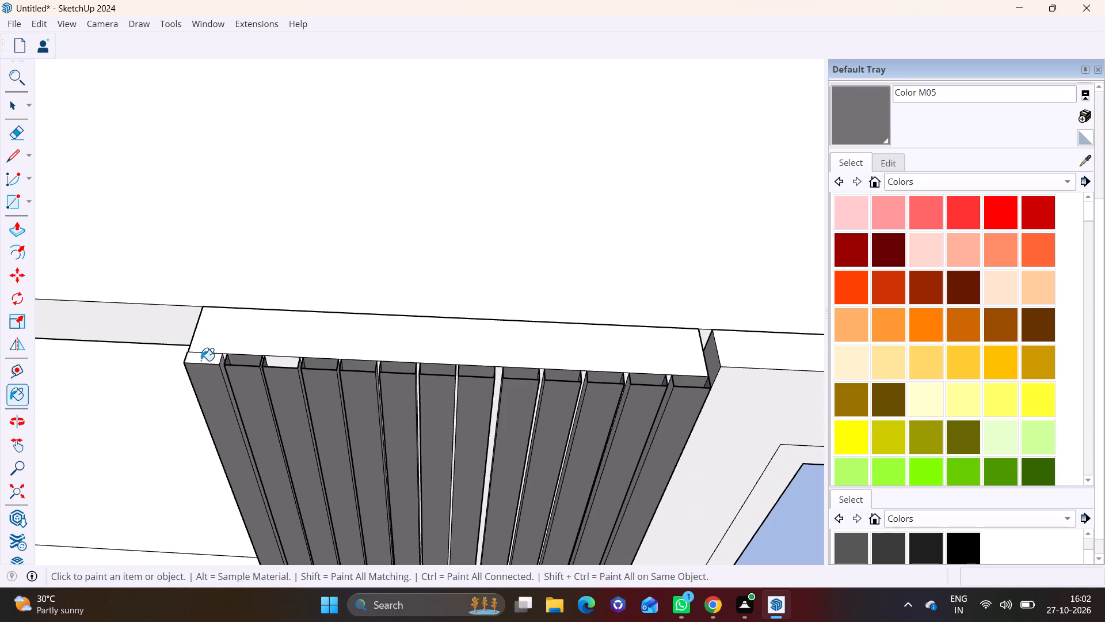
left_click(207, 358)
scroll(329, 384, "down", 7)
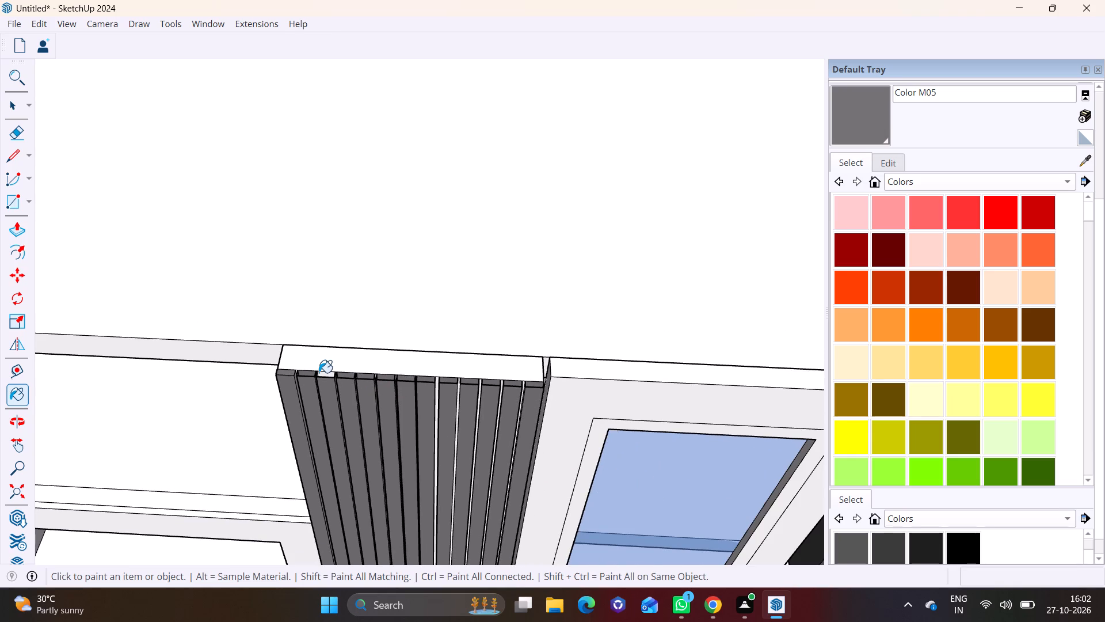
left_click(322, 374)
Paint slat top ends with Color M05 on the strip beyond the window boxes, starting from the side away from them.
scroll(420, 374, "down", 7)
middle_click_drag(645, 413, 162, 433)
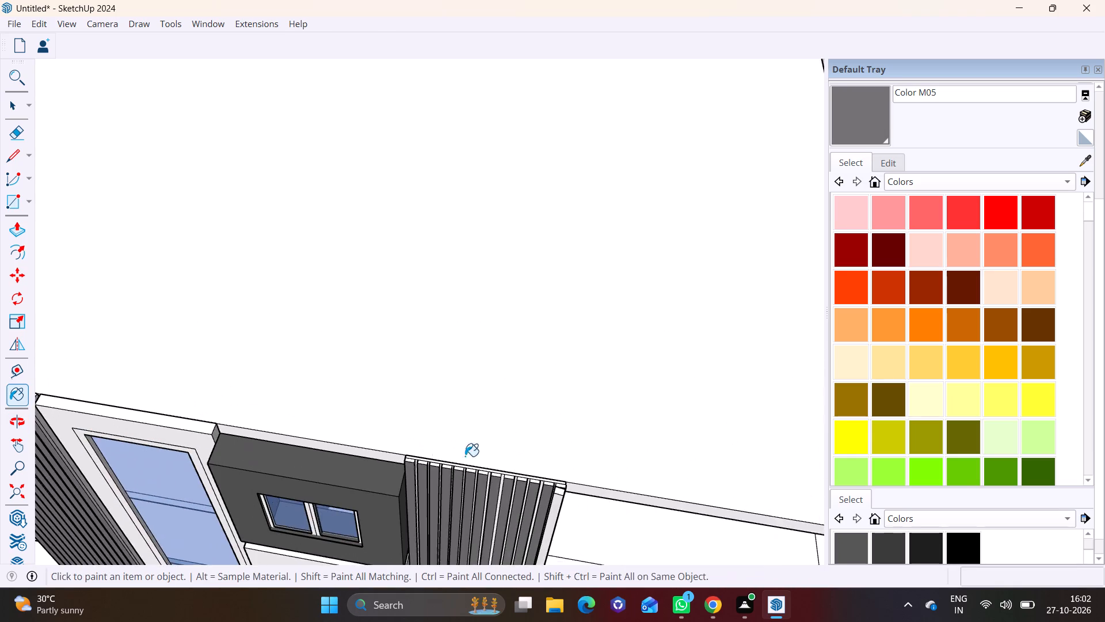
scroll(617, 462, "up", 15)
left_click(505, 490)
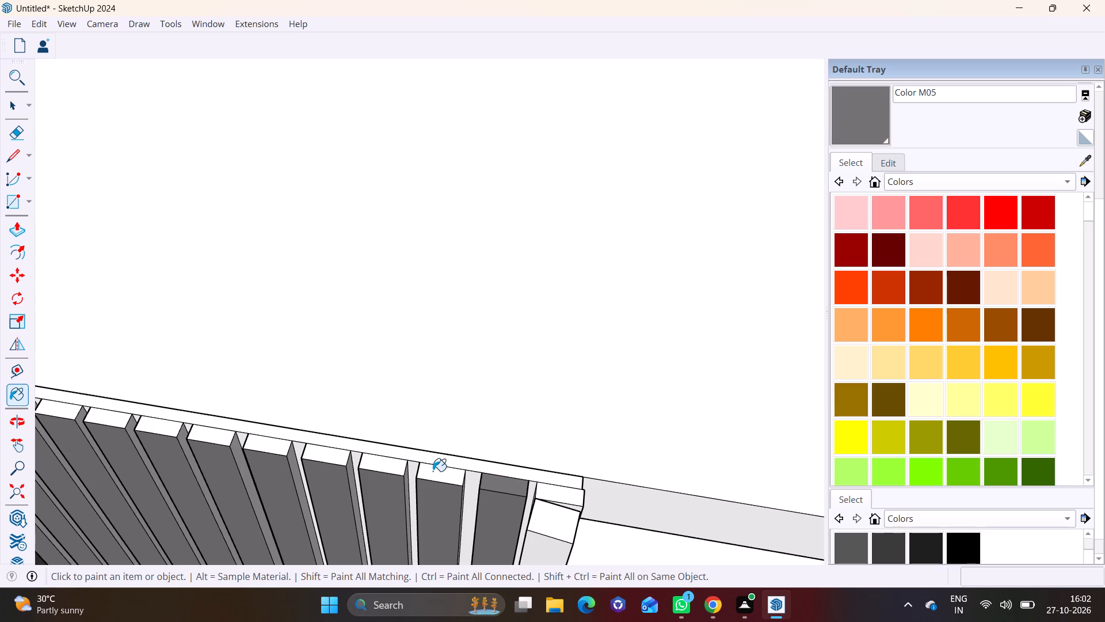
left_click(433, 471)
left_click(378, 466)
left_click_drag(345, 457, 325, 461)
left_click(265, 448)
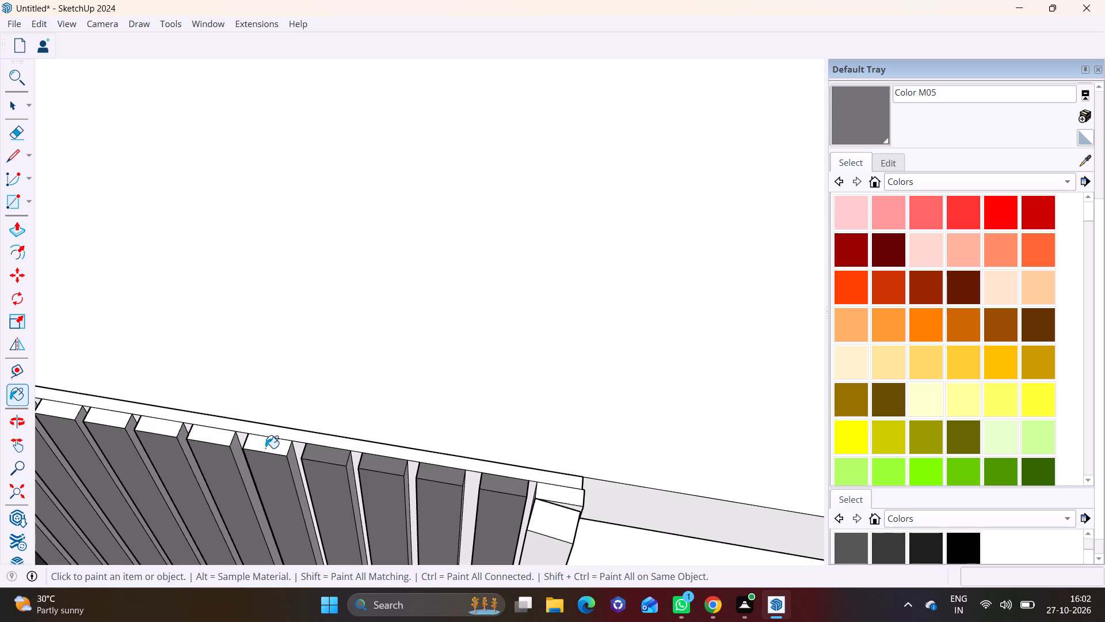
left_click(213, 434)
left_click(159, 428)
left_click(118, 422)
left_click(68, 410)
Paint the remaining slat top ends nearest the window boxes on that grooved strip with Color M05.
scroll(98, 426, "down", 3)
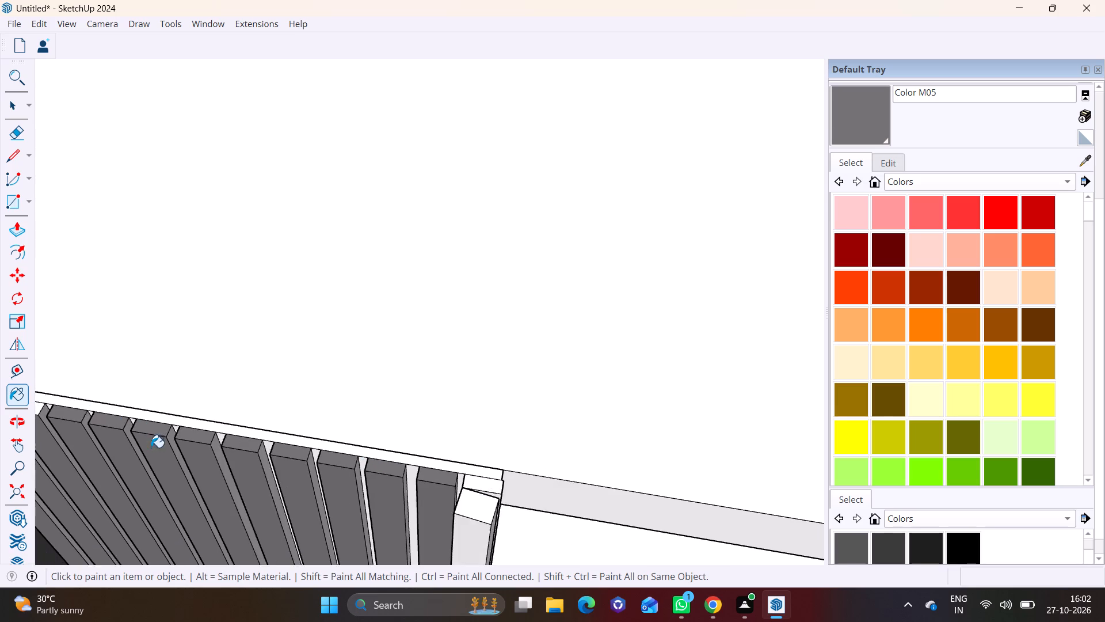
middle_click_drag(154, 447, 589, 450)
left_click(436, 432)
left_click_drag(403, 431, 397, 431)
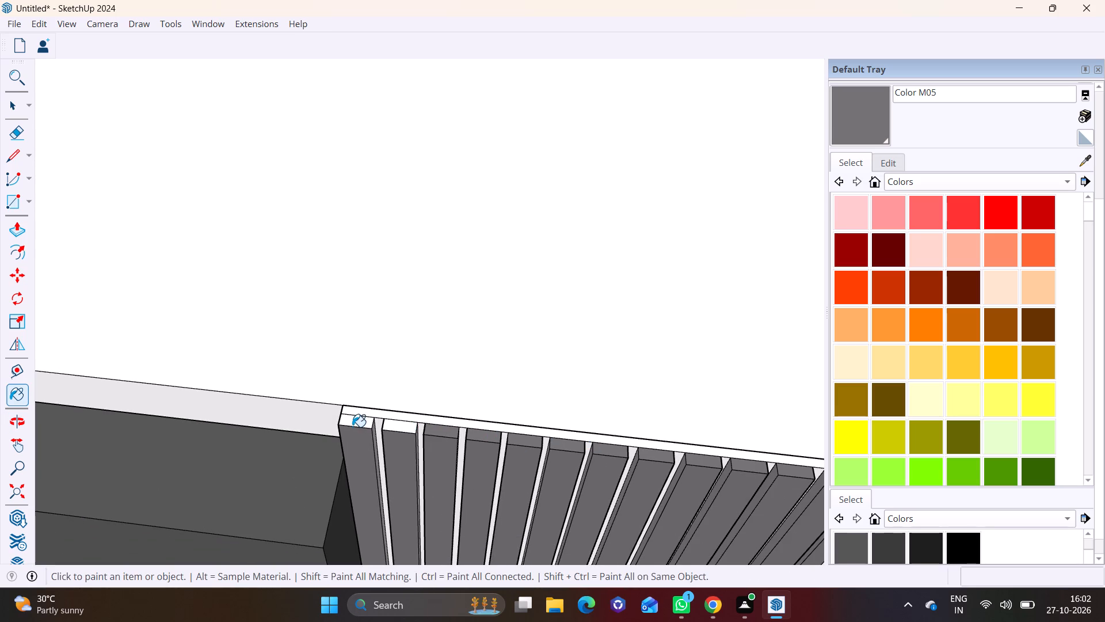
left_click(352, 426)
left_click(400, 424)
scroll(490, 446, "down", 7)
middle_click_drag(687, 459, 468, 272, "shift")
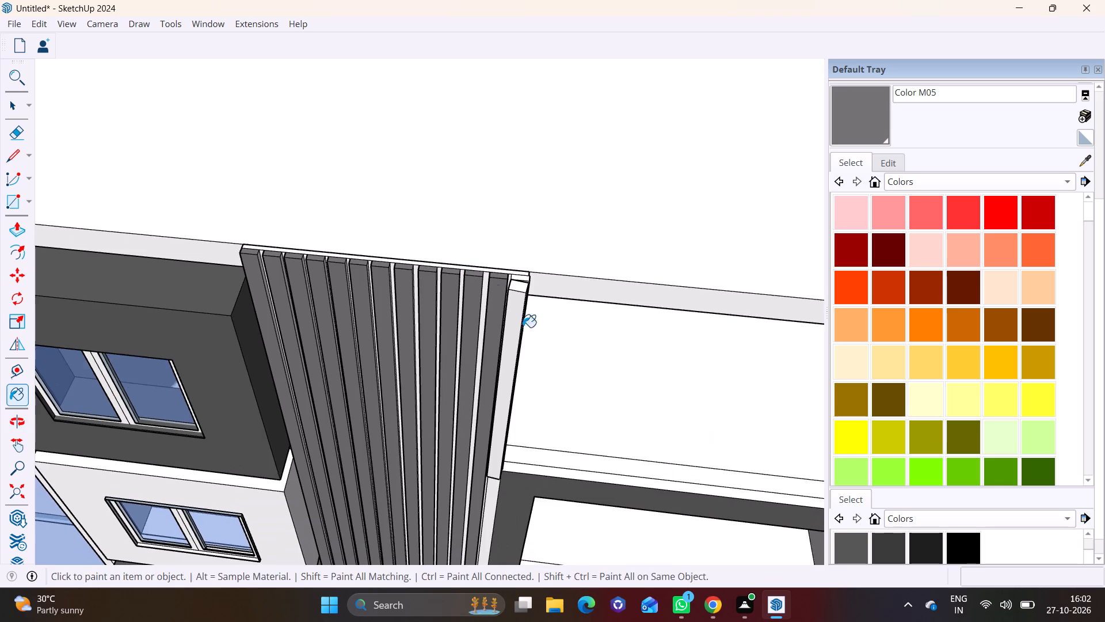
scroll(572, 379, "up", 2)
middle_click_drag(535, 406, 494, 230)
scroll(500, 272, "down", 6)
key("space")
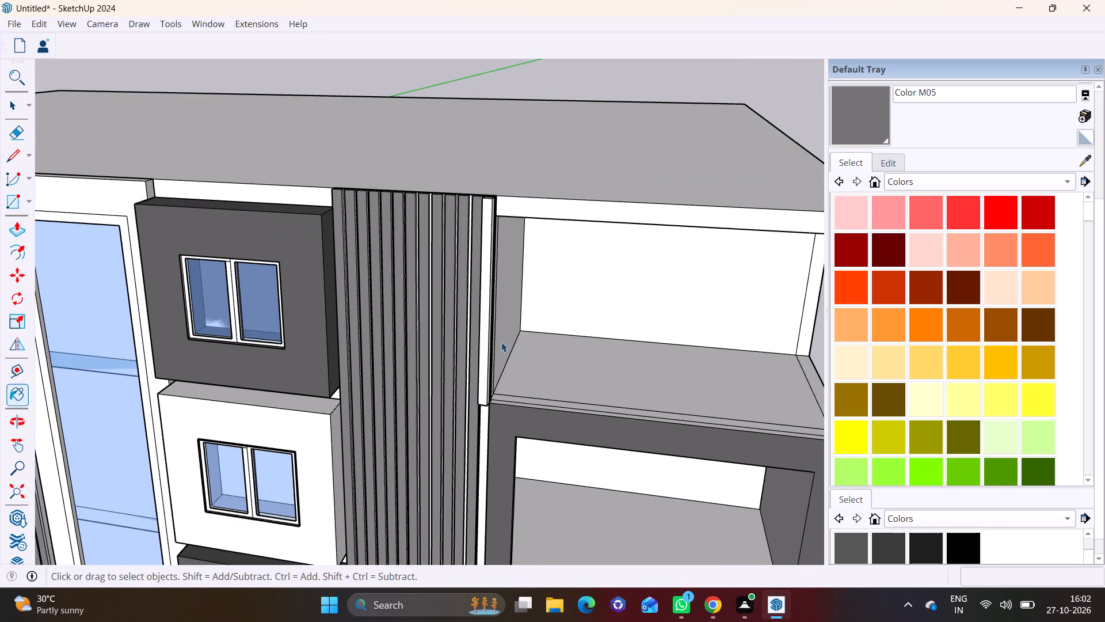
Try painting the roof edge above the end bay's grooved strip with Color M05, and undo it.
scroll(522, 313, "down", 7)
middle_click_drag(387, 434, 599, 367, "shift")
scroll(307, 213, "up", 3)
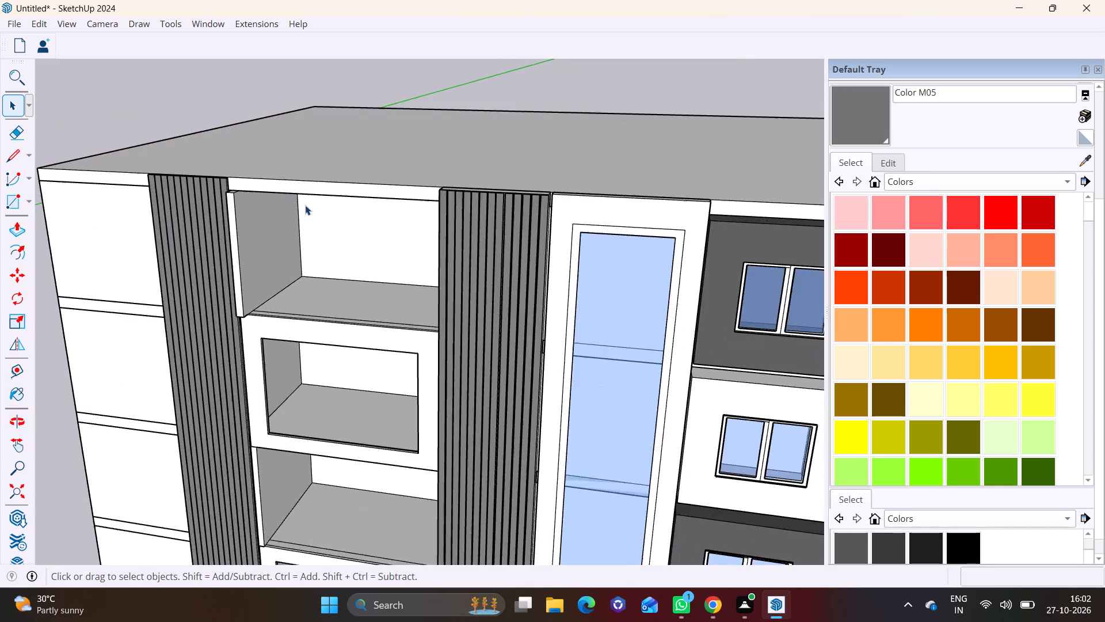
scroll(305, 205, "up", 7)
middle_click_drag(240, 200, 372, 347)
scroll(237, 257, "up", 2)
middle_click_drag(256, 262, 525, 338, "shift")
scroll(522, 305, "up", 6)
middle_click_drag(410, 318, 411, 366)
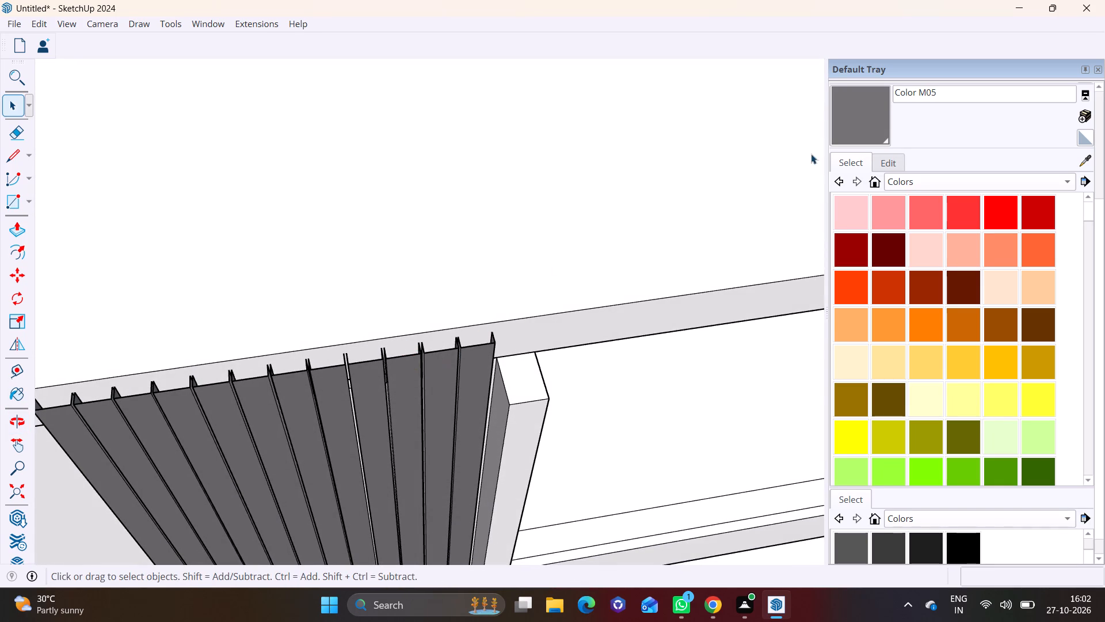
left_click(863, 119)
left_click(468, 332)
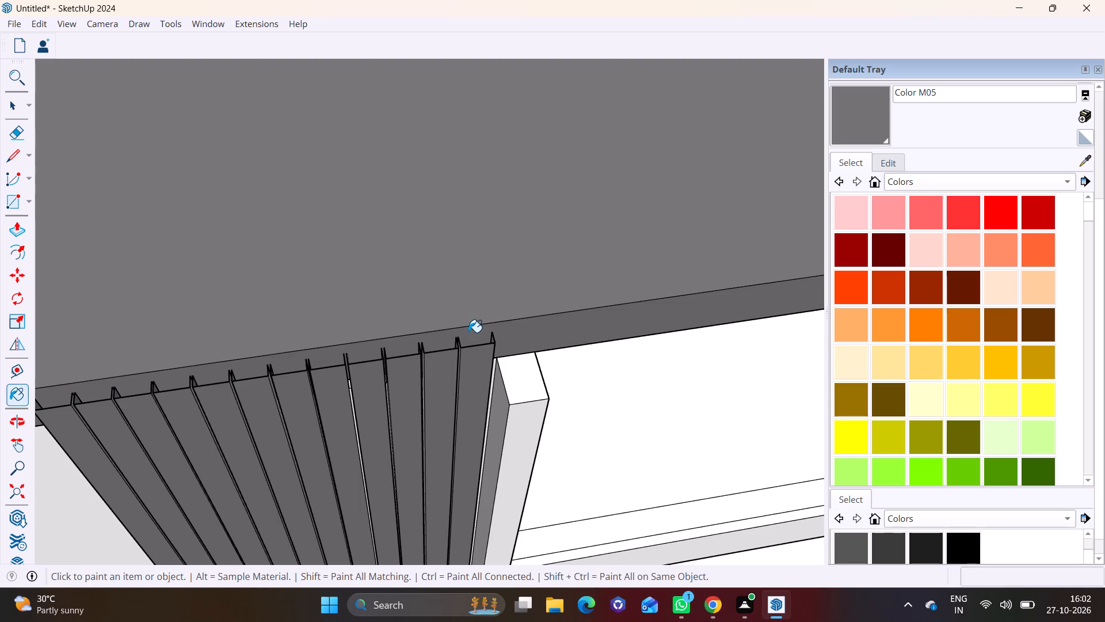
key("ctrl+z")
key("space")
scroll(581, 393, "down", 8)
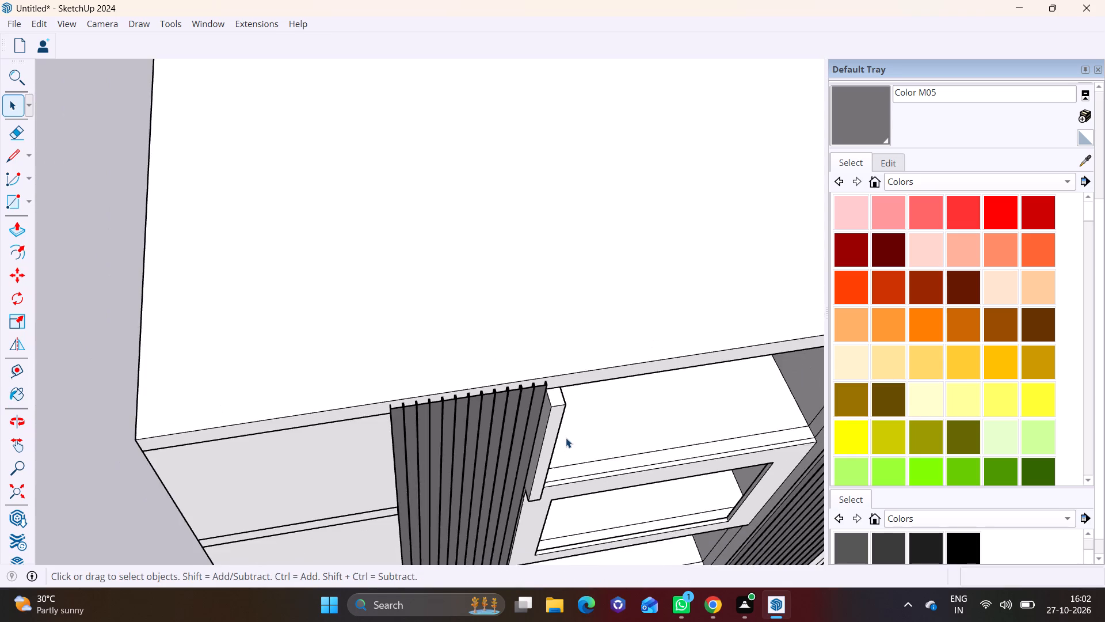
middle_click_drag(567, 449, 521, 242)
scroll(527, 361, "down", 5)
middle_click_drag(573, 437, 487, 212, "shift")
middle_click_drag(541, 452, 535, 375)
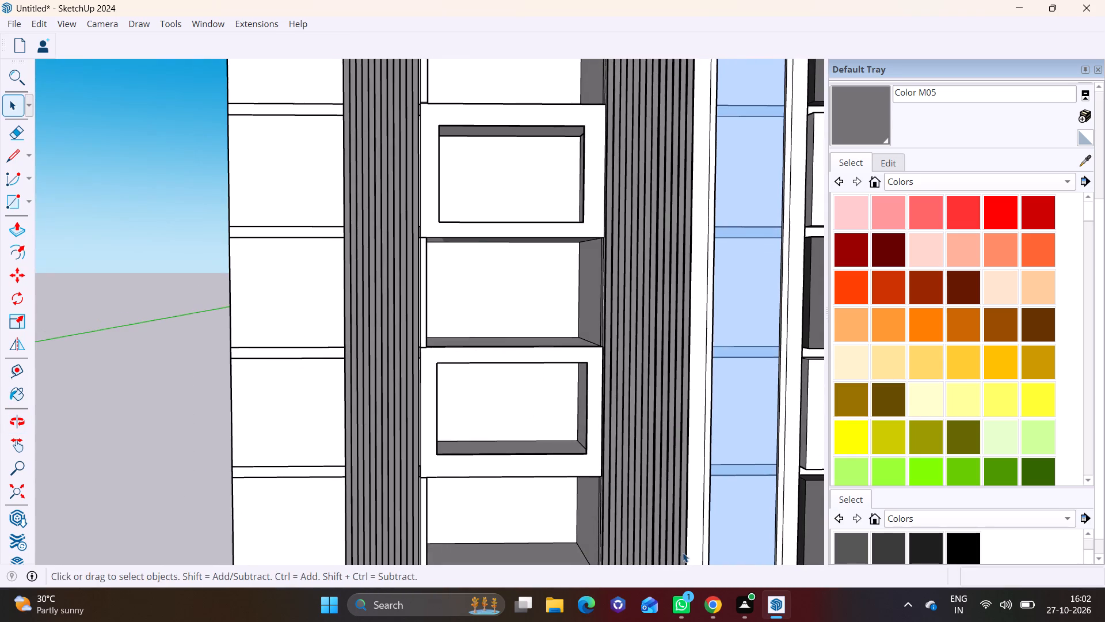
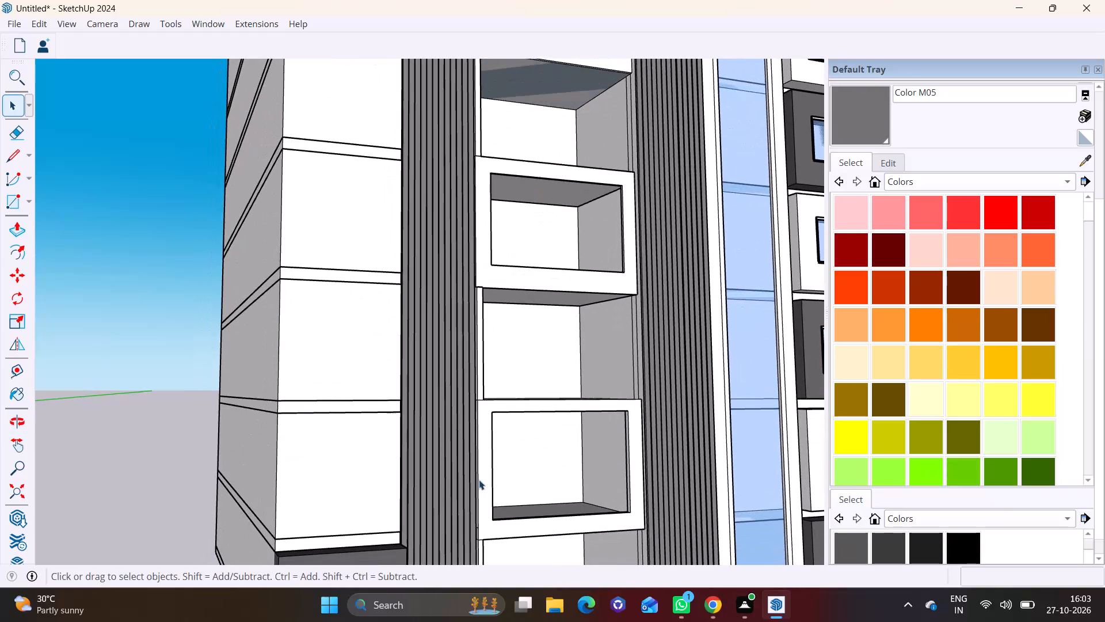
Draw a rectangle about 10' 5" by 10' over the end bay's wall panel directly above the dark ground-floor box.
middle_click_drag(464, 477, 459, 336, "shift")
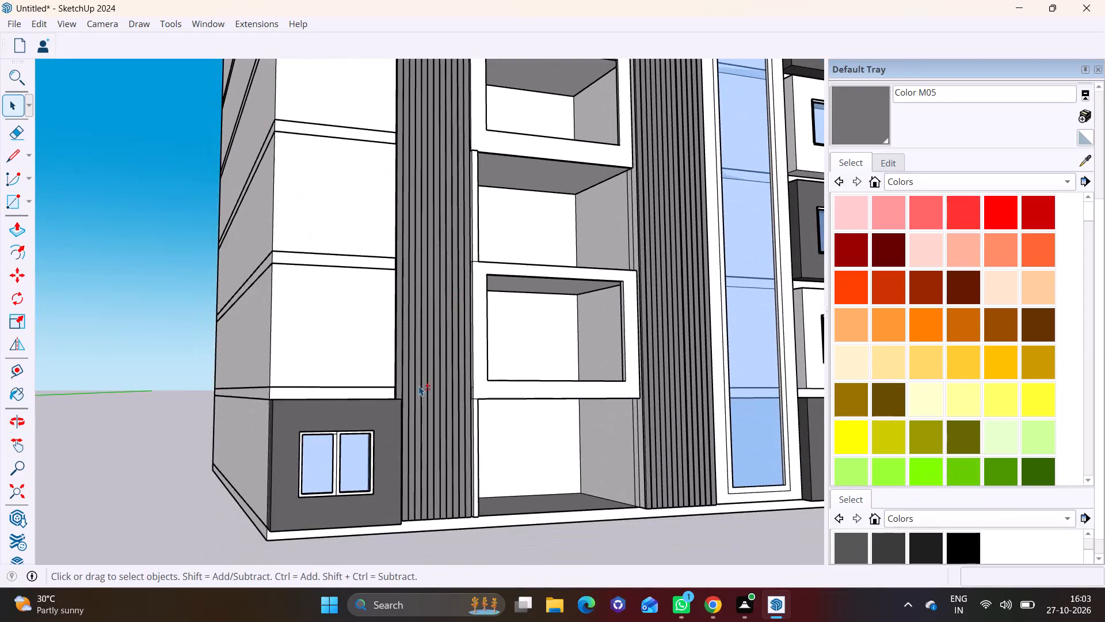
scroll(344, 437, "up", 5)
middle_click_drag(410, 414, 440, 509)
middle_click_drag(425, 486, 426, 563)
scroll(402, 468, "up", 3)
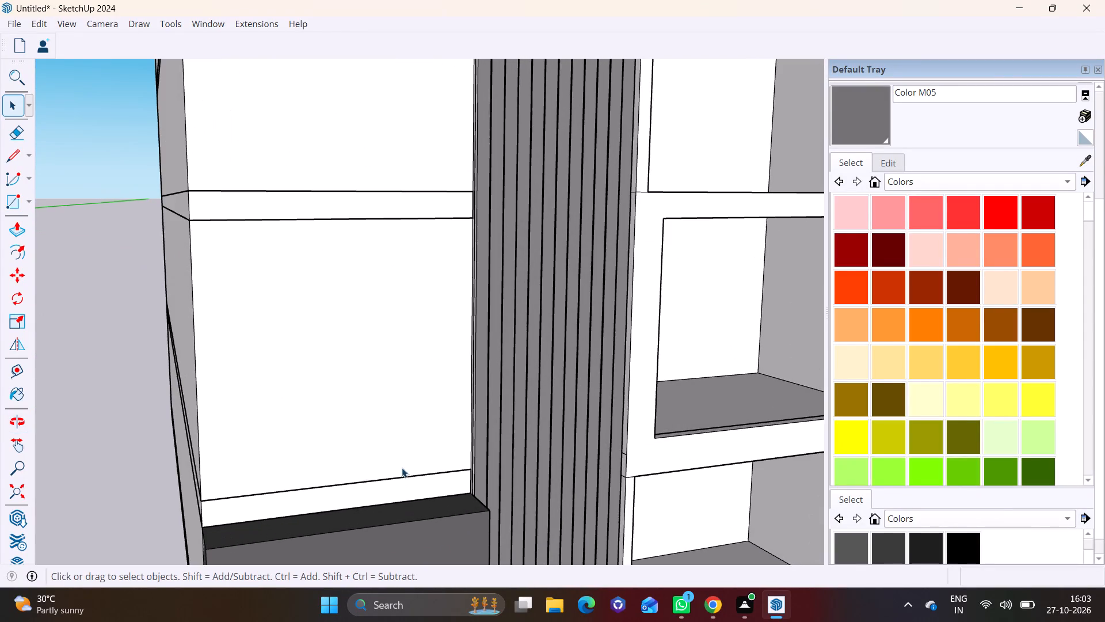
left_click(29, 196)
left_click(30, 224)
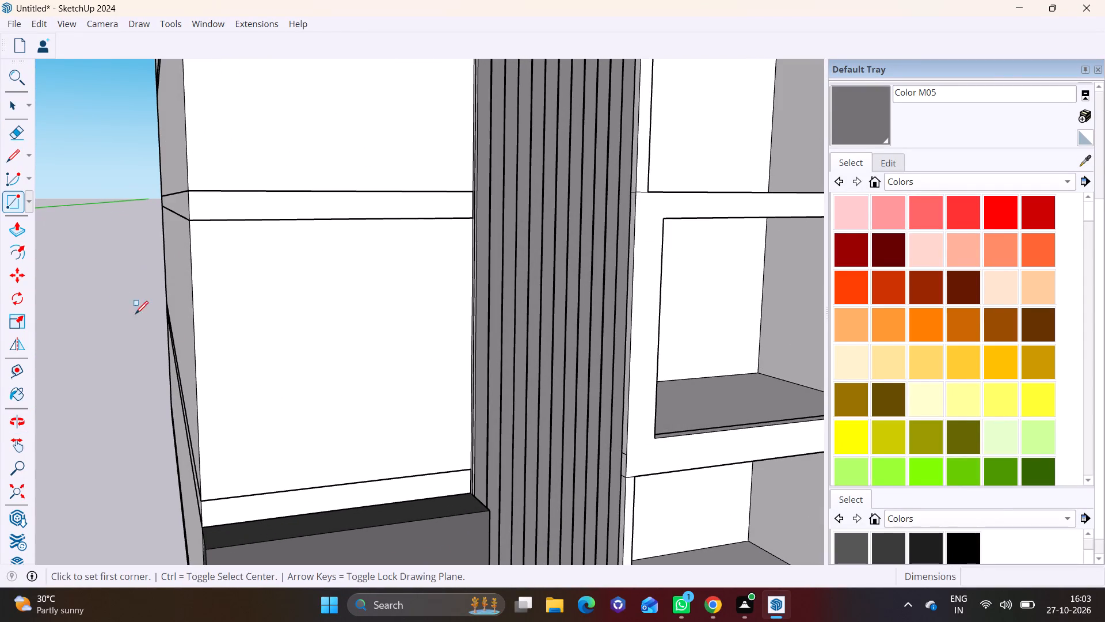
middle_click_drag(302, 498, 287, 448)
scroll(393, 500, "up", 3)
middle_click_drag(447, 479, 538, 488)
left_click_drag(151, 487, 151, 480)
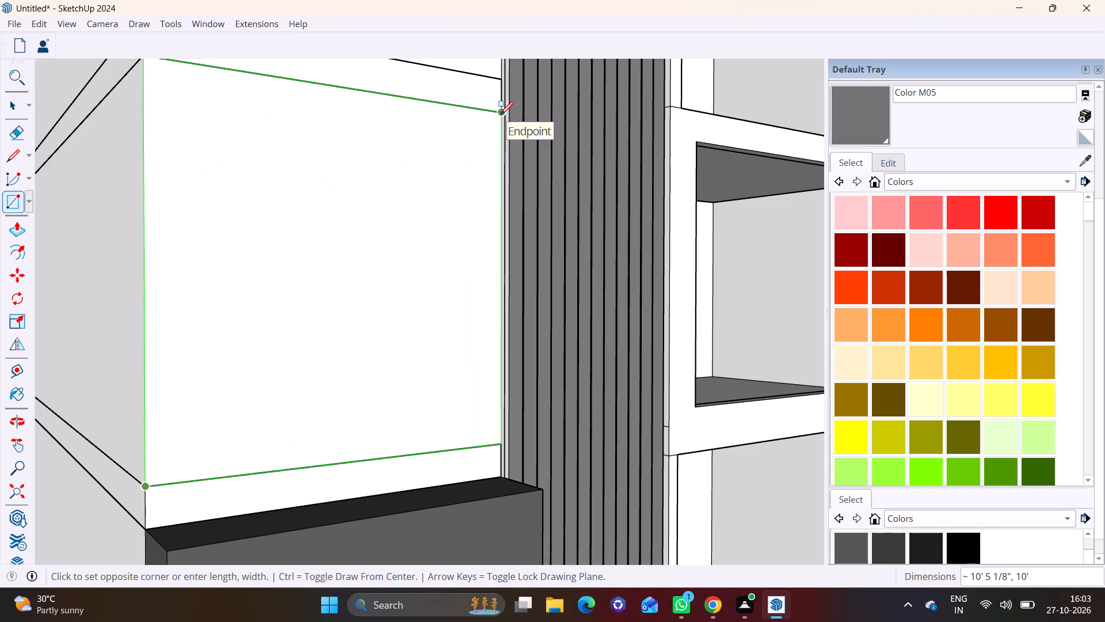
left_click(500, 115)
key("space")
Push/Pull the new rectangle outward to align with the front edge of the dark ground-floor box.
left_click(306, 311)
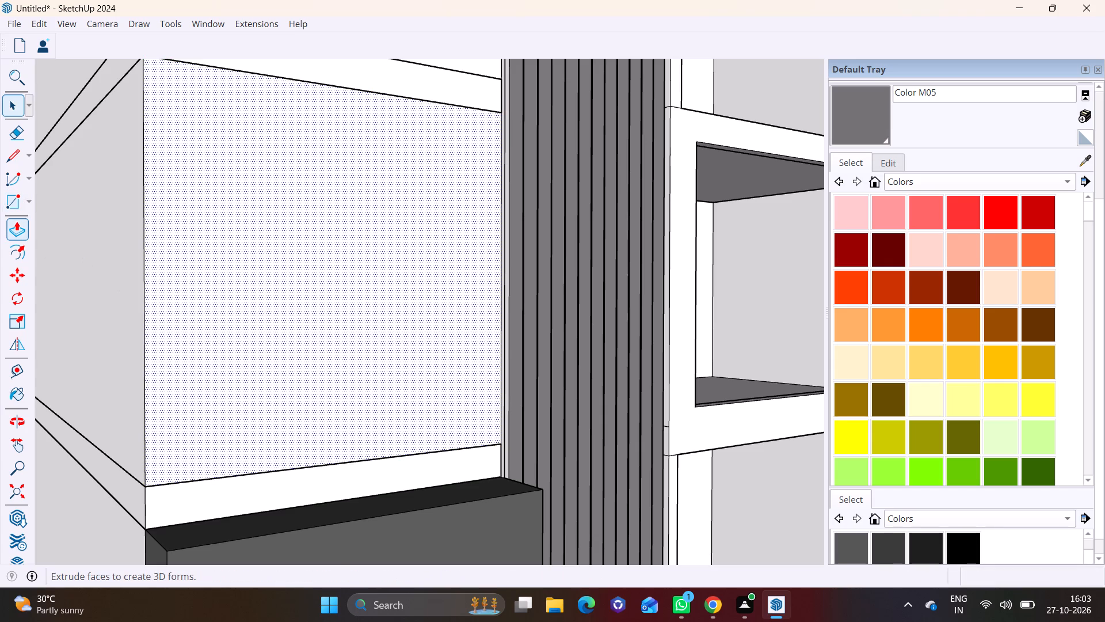
left_click(19, 223)
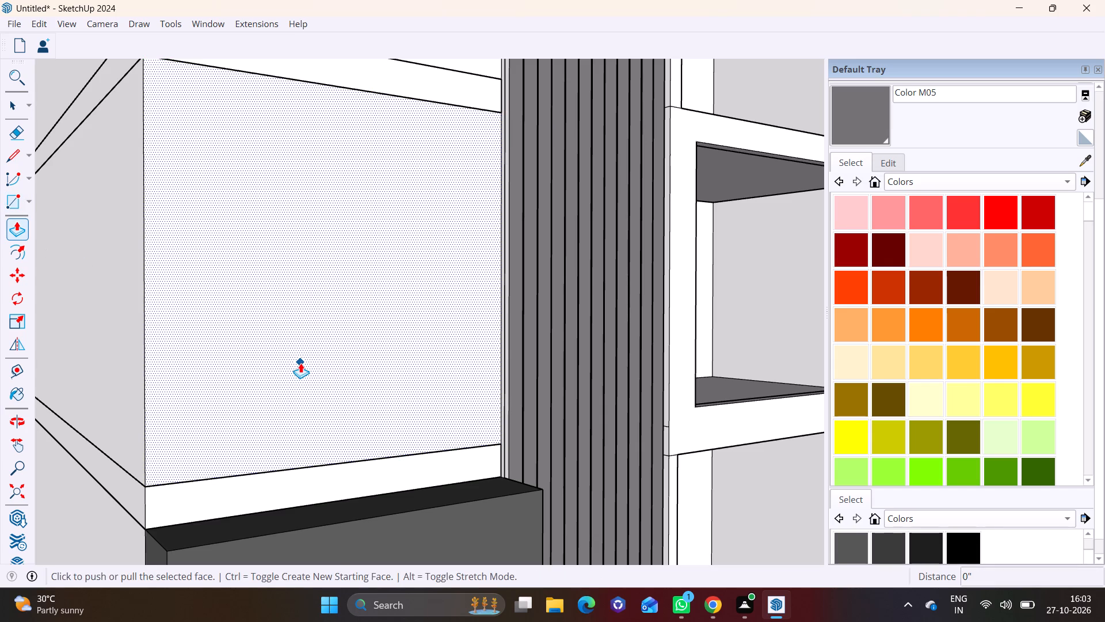
left_click(300, 363)
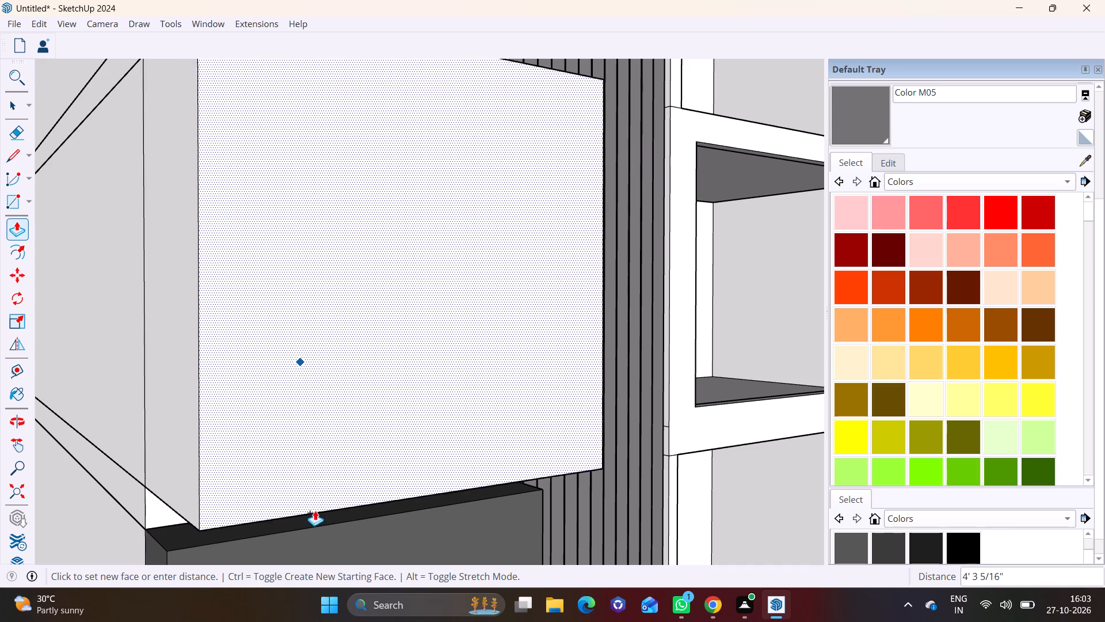
left_click(281, 533)
key("space")
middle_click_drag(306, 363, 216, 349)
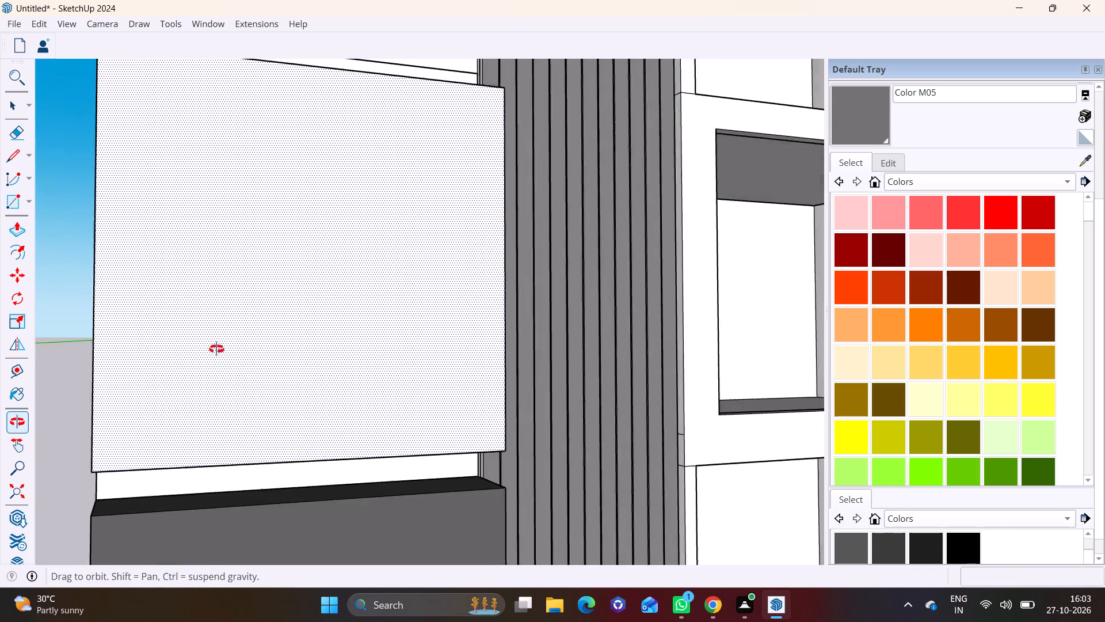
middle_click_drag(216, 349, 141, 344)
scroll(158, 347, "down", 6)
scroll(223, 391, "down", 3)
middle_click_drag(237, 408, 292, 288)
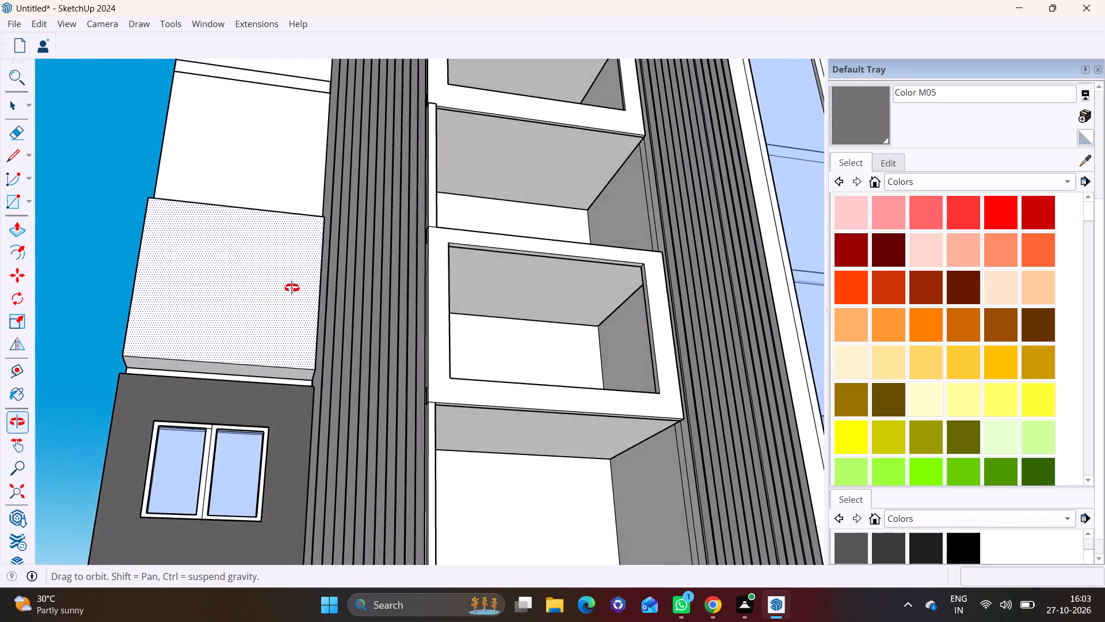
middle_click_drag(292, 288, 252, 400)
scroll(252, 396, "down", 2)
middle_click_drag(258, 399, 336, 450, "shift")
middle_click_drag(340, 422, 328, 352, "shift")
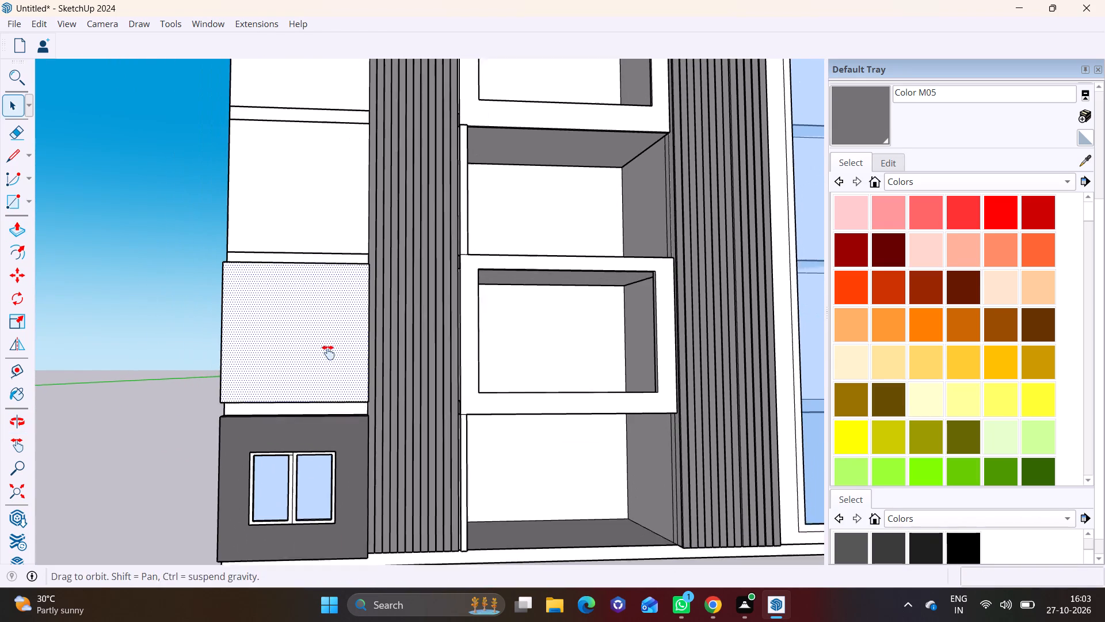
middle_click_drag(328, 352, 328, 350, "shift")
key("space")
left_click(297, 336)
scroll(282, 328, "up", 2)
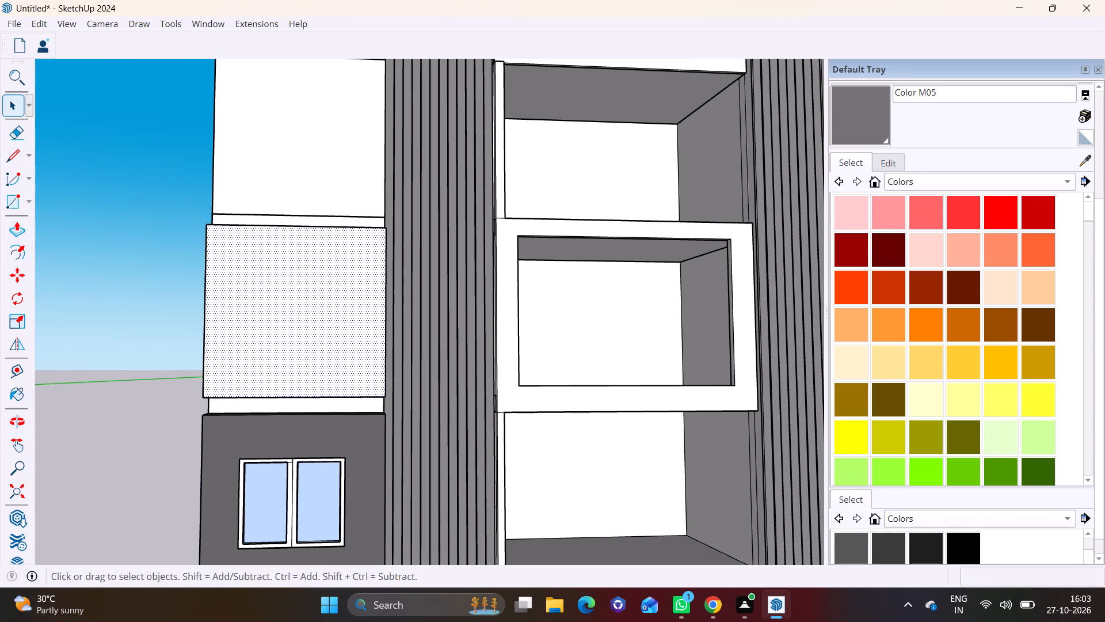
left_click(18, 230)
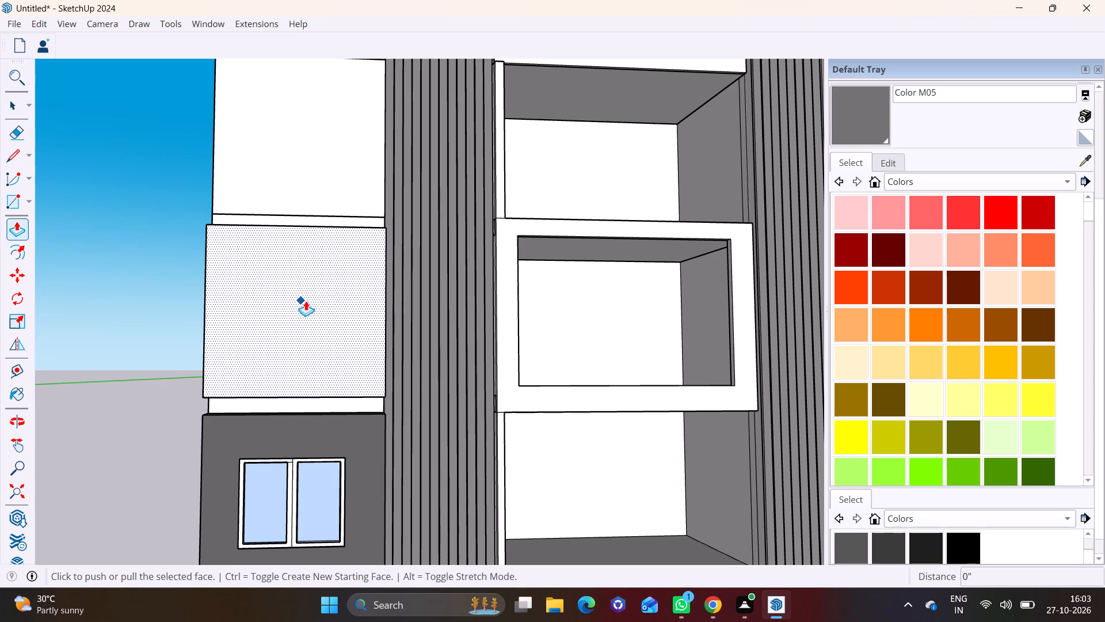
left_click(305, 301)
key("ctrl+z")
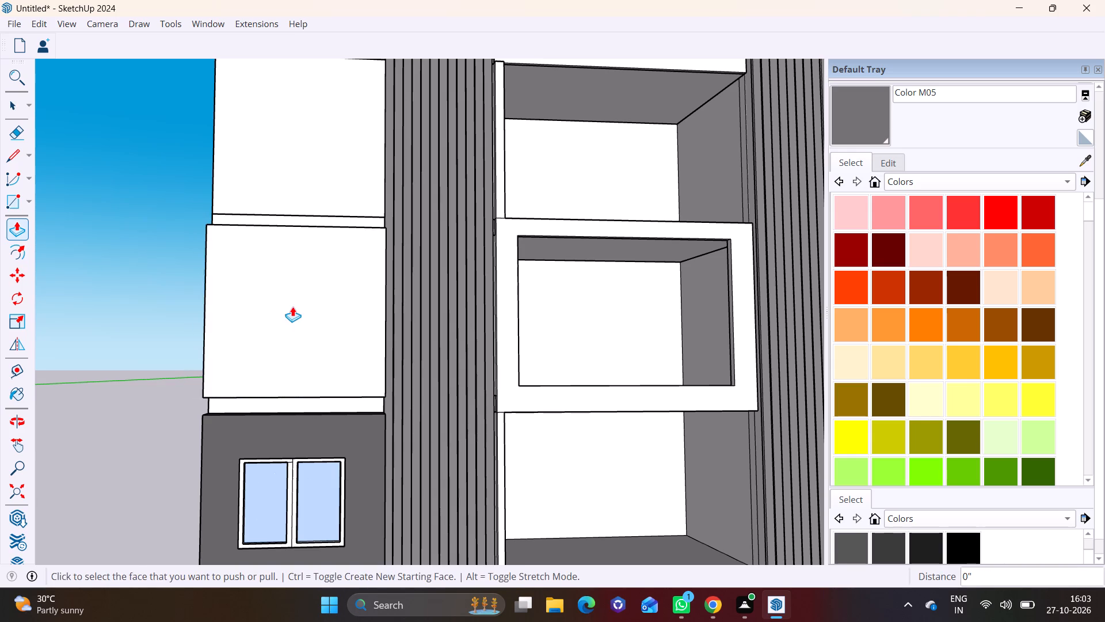
Offset the projecting box's front face inward to form a window outline.
left_click(20, 256)
left_click(247, 315)
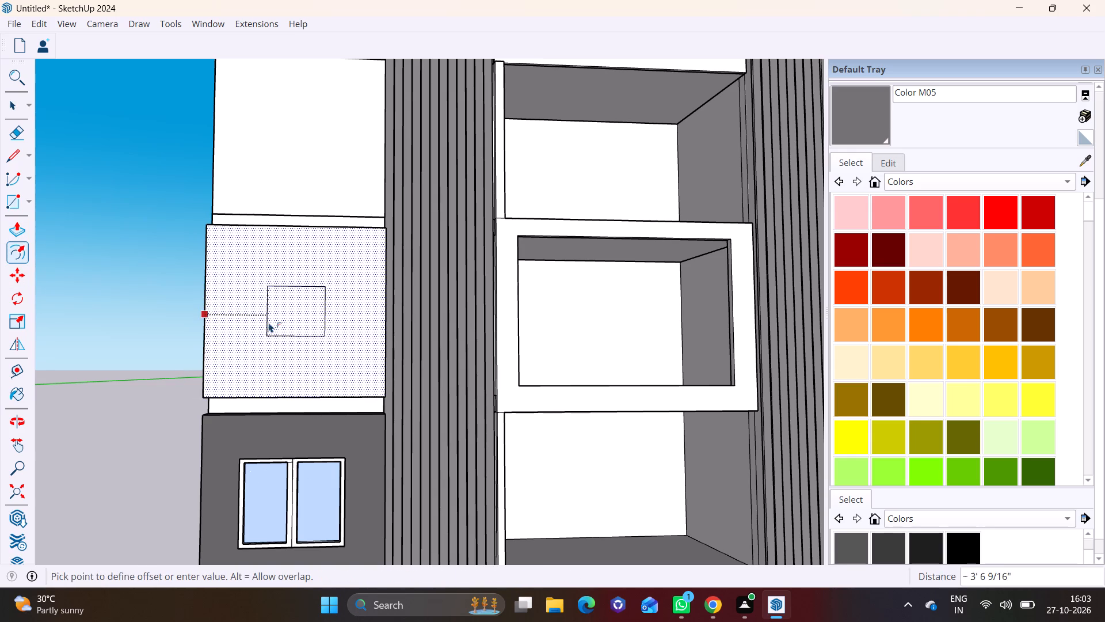
left_click(249, 326)
key("space")
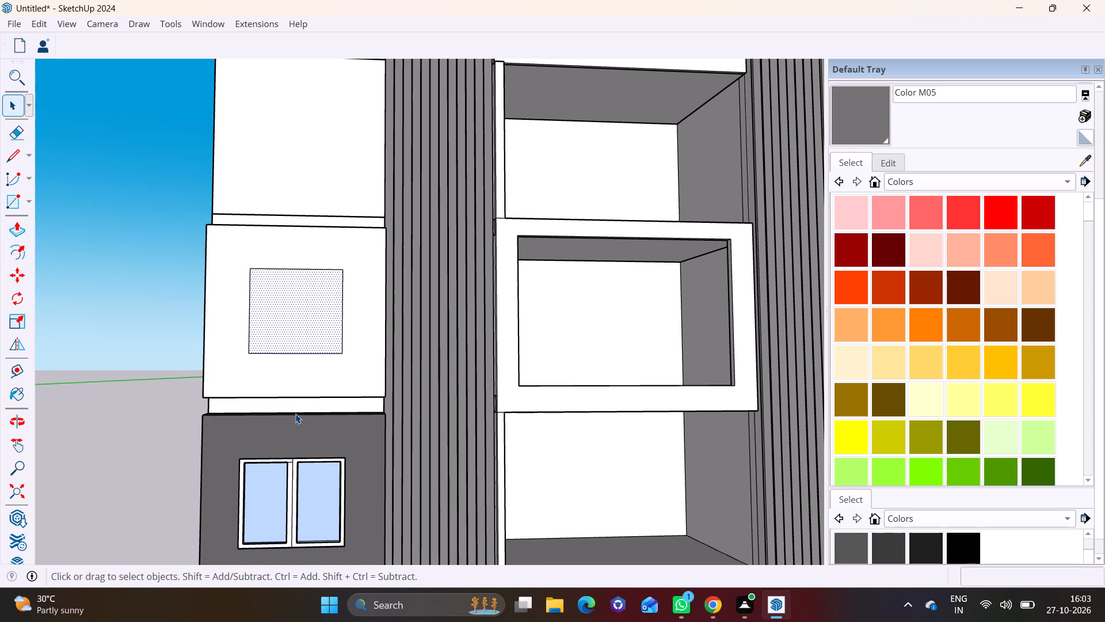
Copy the ground-floor window straight up to the top corner of the offset outline on the box above.
left_click(291, 472)
key("m")
left_click(346, 458)
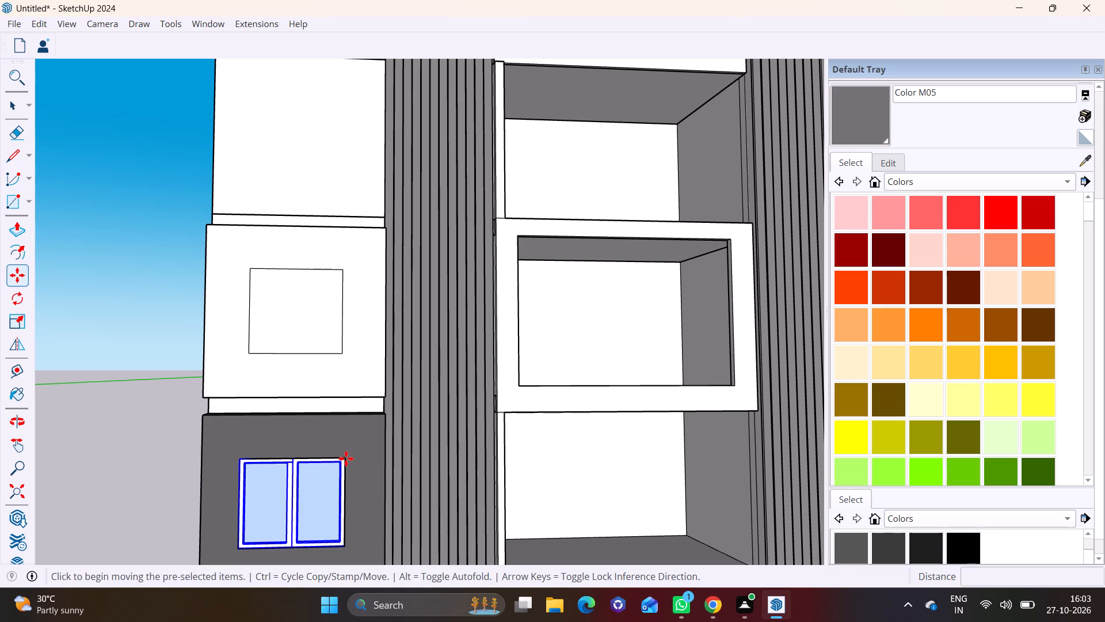
left_click(341, 269)
Move the copied window outward so that it sits on the front face of the projecting box.
middle_click_drag(323, 345, 173, 407)
scroll(287, 351, "up", 5)
middle_click_drag(341, 379, 291, 385)
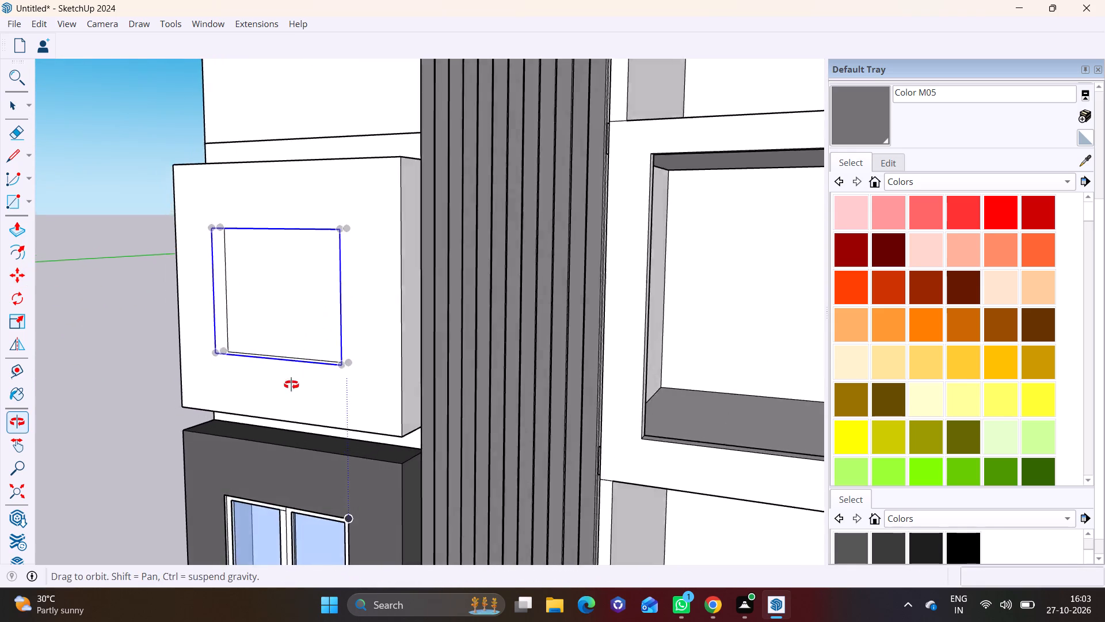
middle_click_drag(291, 385, 236, 388)
scroll(340, 352, "up", 3)
left_click(341, 362)
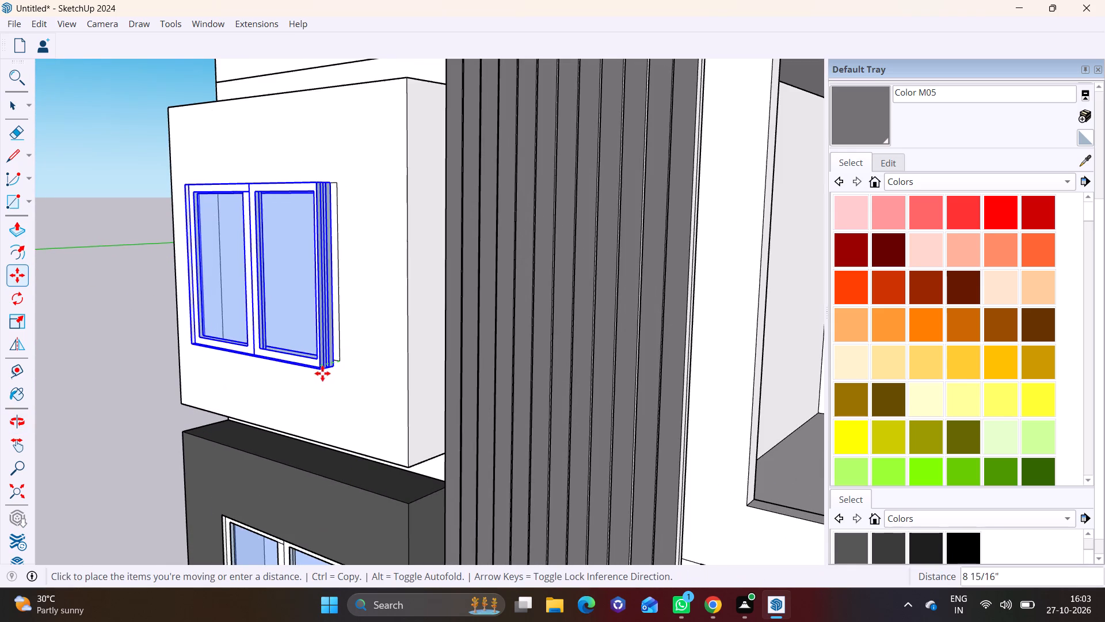
left_click(327, 371)
key("space")
left_click(125, 367)
Draw a rectangle about 10' 5" by 10' over the end bay's wall panel one storey above the new window.
scroll(169, 386, "down", 3)
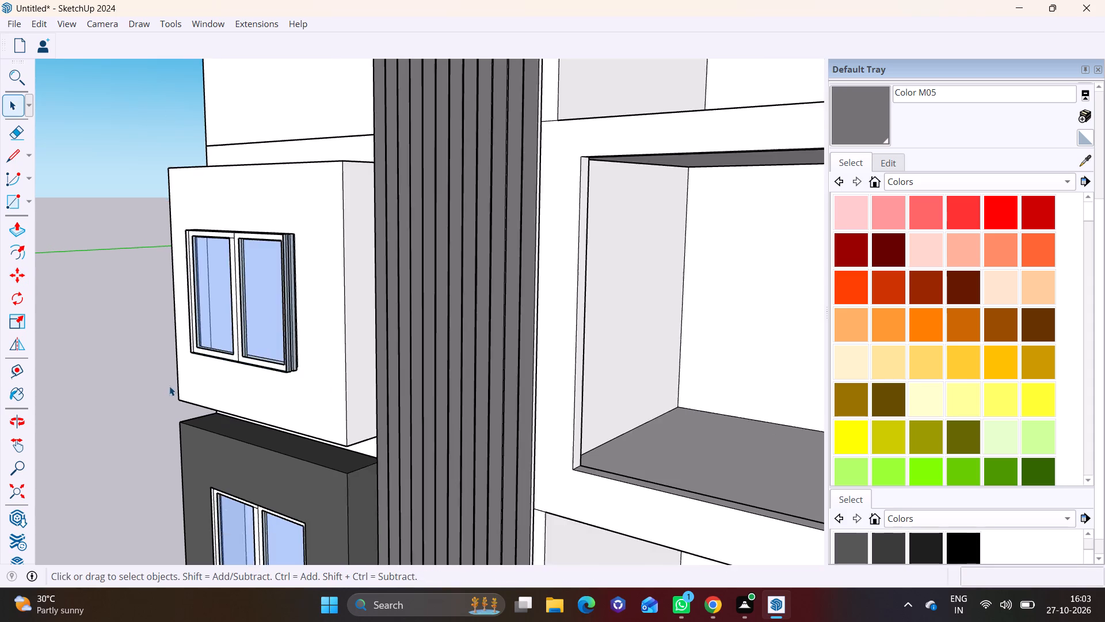
middle_click_drag(235, 395, 483, 366)
scroll(234, 365, "down", 9)
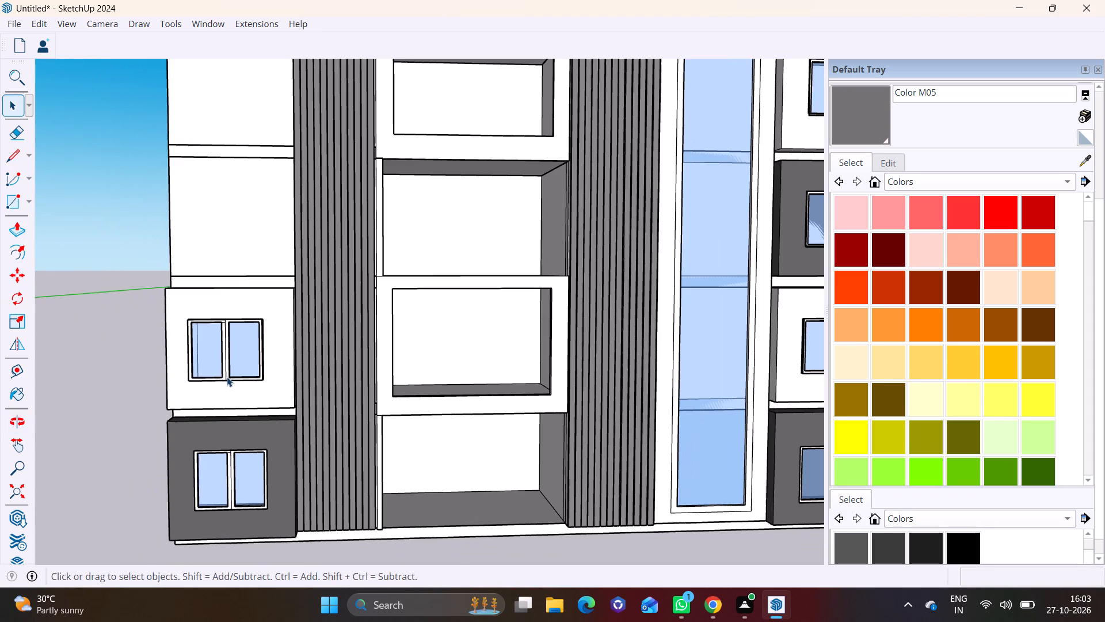
left_click(100, 410)
middle_click_drag(251, 336, 405, 526, "shift")
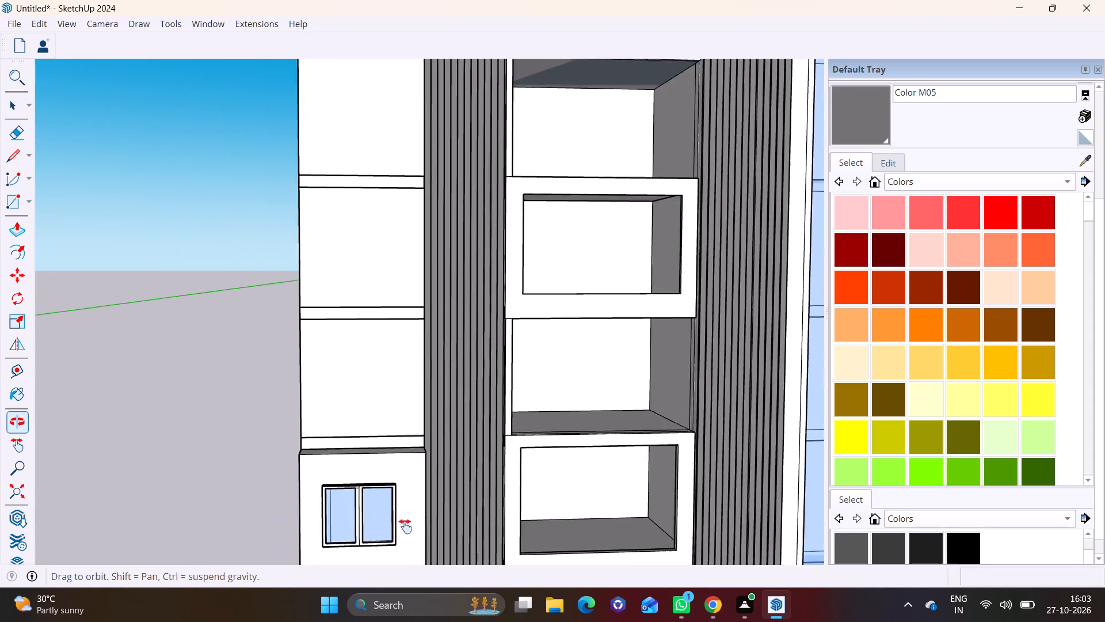
middle_click_drag(405, 526, 411, 538, "shift")
scroll(397, 489, "up", 7)
left_click(29, 203)
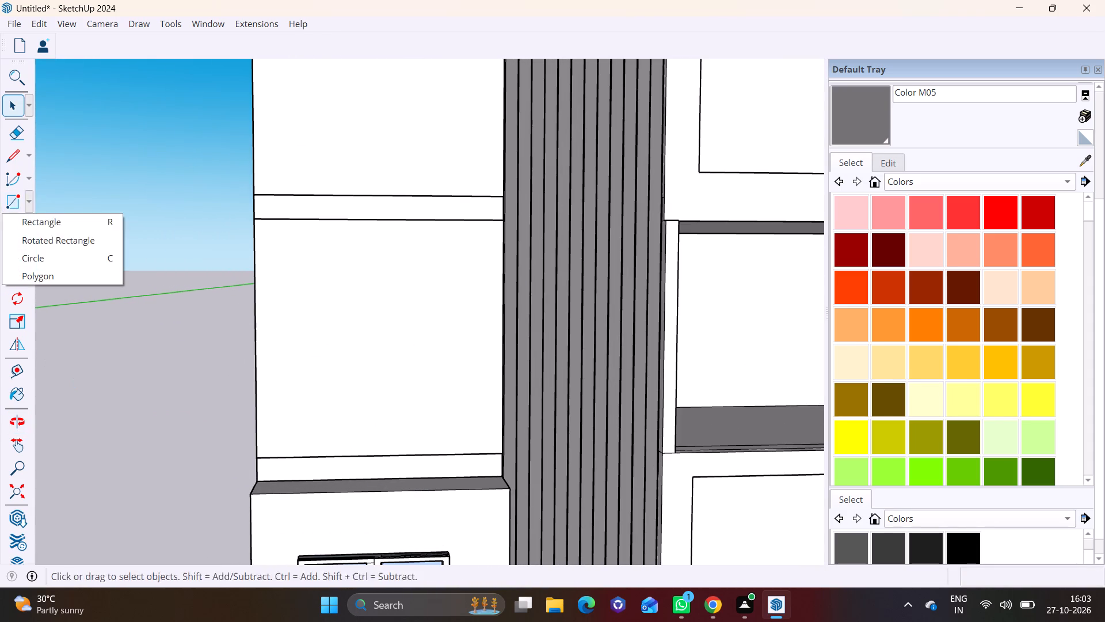
left_click(41, 227)
middle_click_drag(303, 426, 449, 492)
scroll(329, 496, "up", 3)
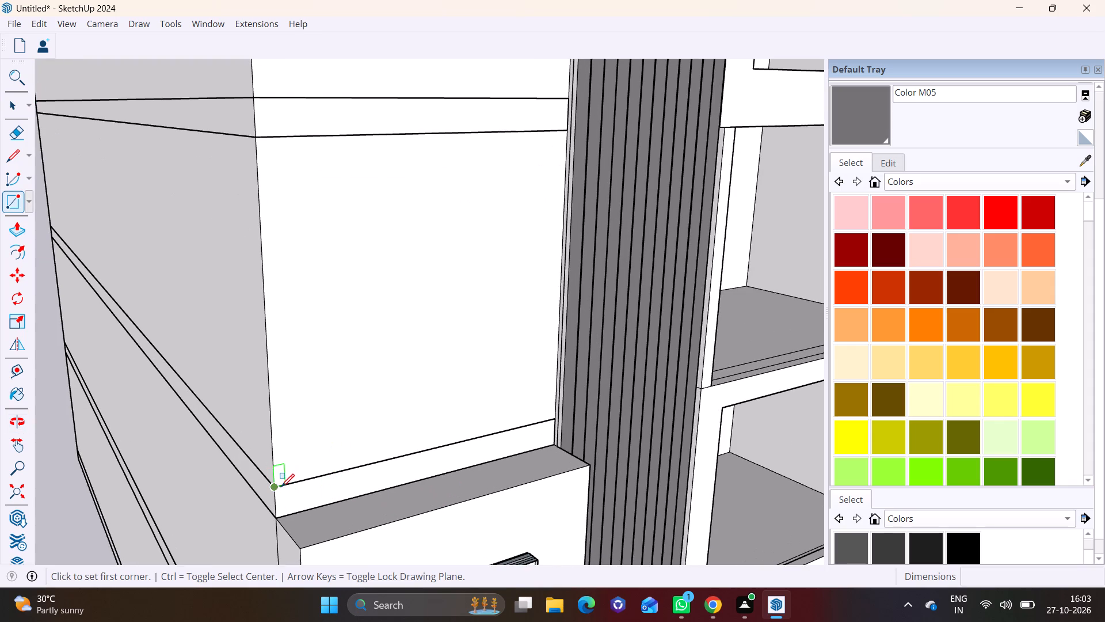
left_click_drag(281, 486, 281, 480)
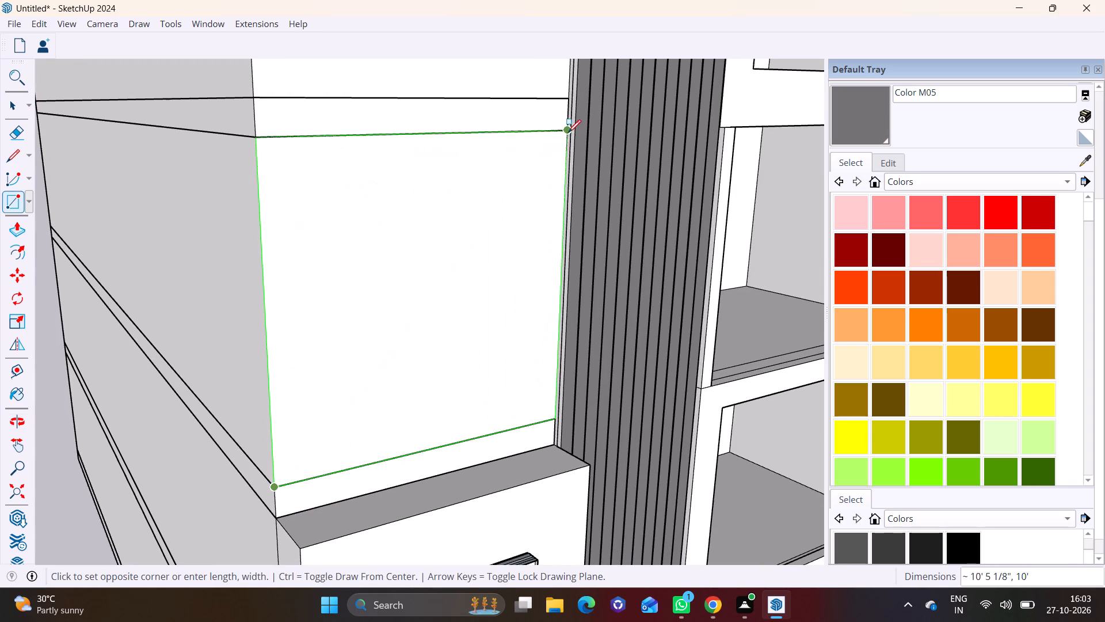
left_click(559, 130)
key("space")
Push/Pull this rectangle outward 1' 11 1/8", in line with the front of the box below.
left_click(403, 308)
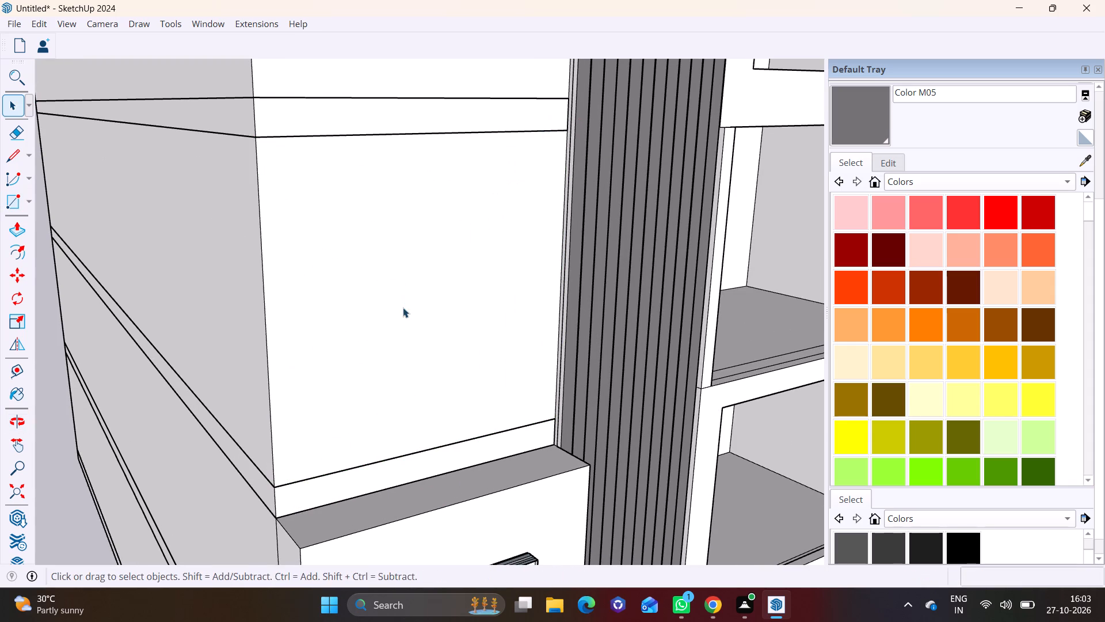
left_click(23, 223)
left_click(357, 340)
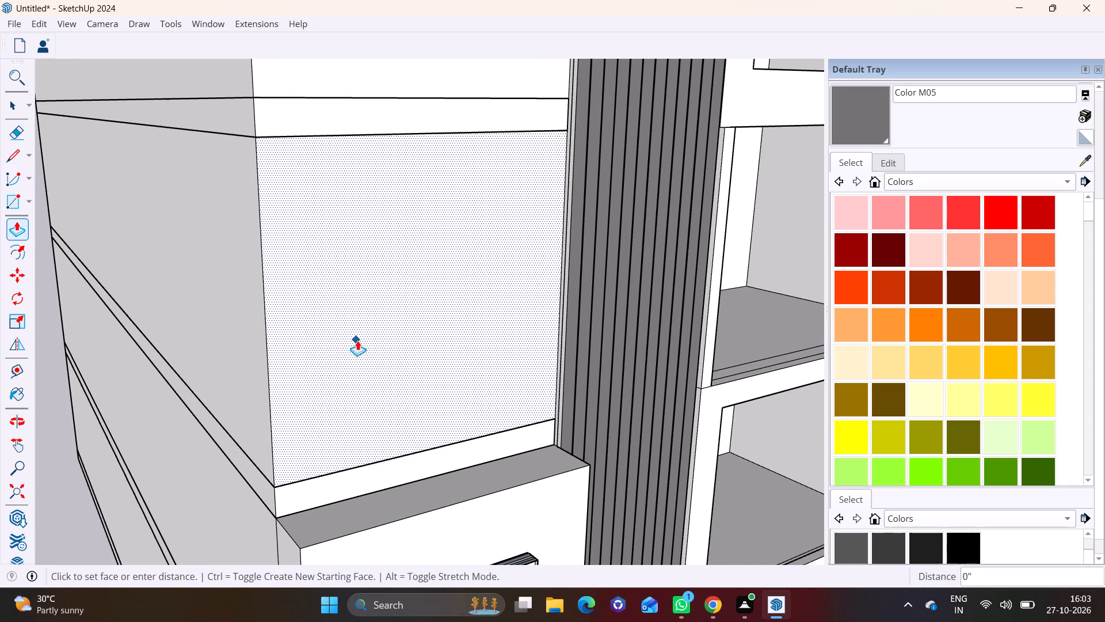
left_click(303, 549)
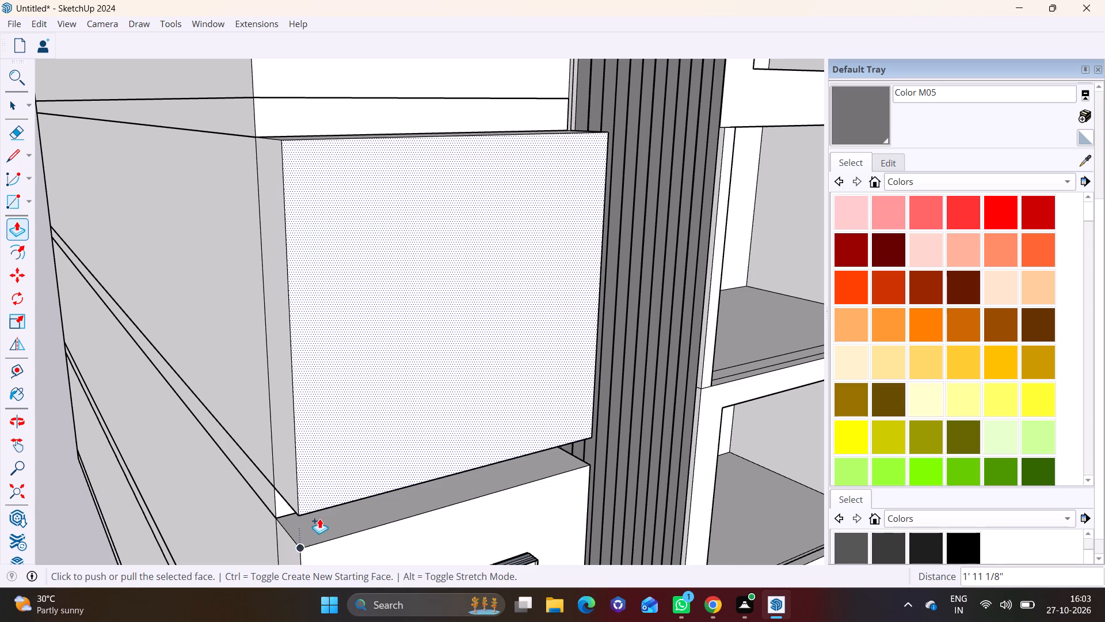
Offset the upper box's front face inward by about 2' 4" to form a window outline.
scroll(323, 516, "down", 2)
middle_click_drag(339, 506, 267, 399)
middle_click_drag(351, 400, 346, 496, "shift")
scroll(375, 449, "up", 2)
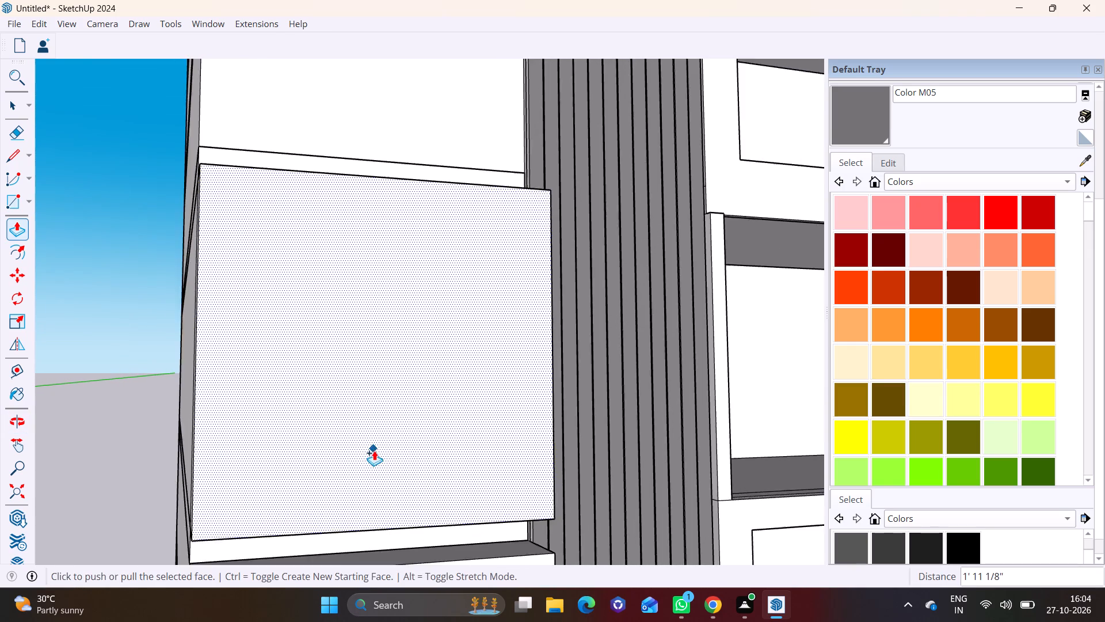
scroll(374, 450, "up", 2)
middle_click_drag(367, 467, 272, 481)
scroll(271, 489, "down", 5)
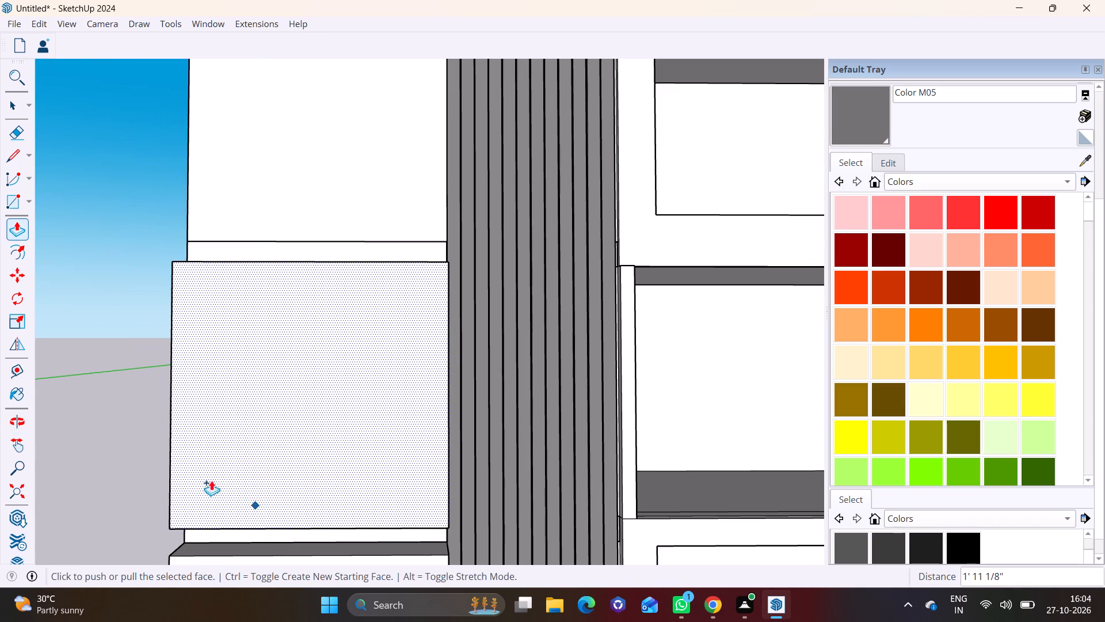
key("space")
left_click(231, 356)
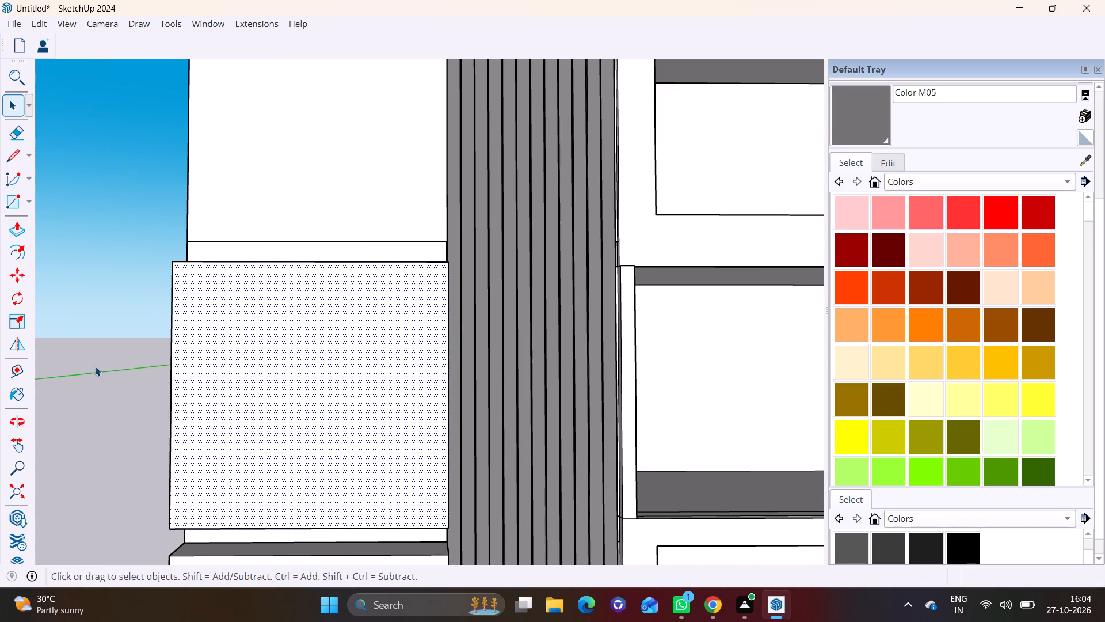
left_click(19, 245)
left_click(301, 392)
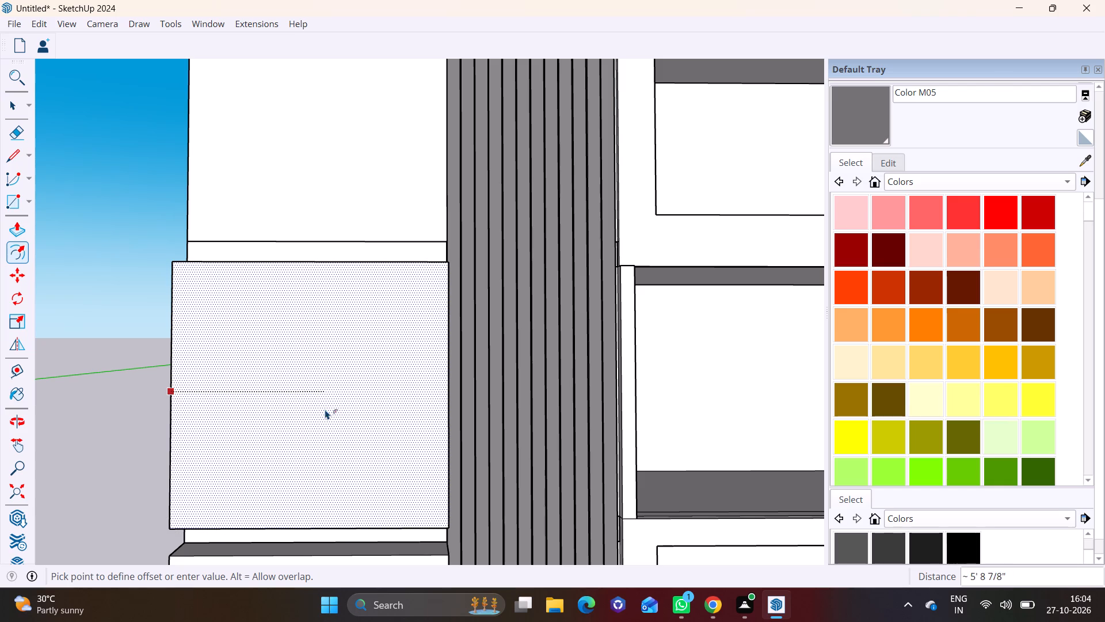
scroll(292, 456, "down", 8)
middle_click_drag(292, 456, 329, 347, "shift")
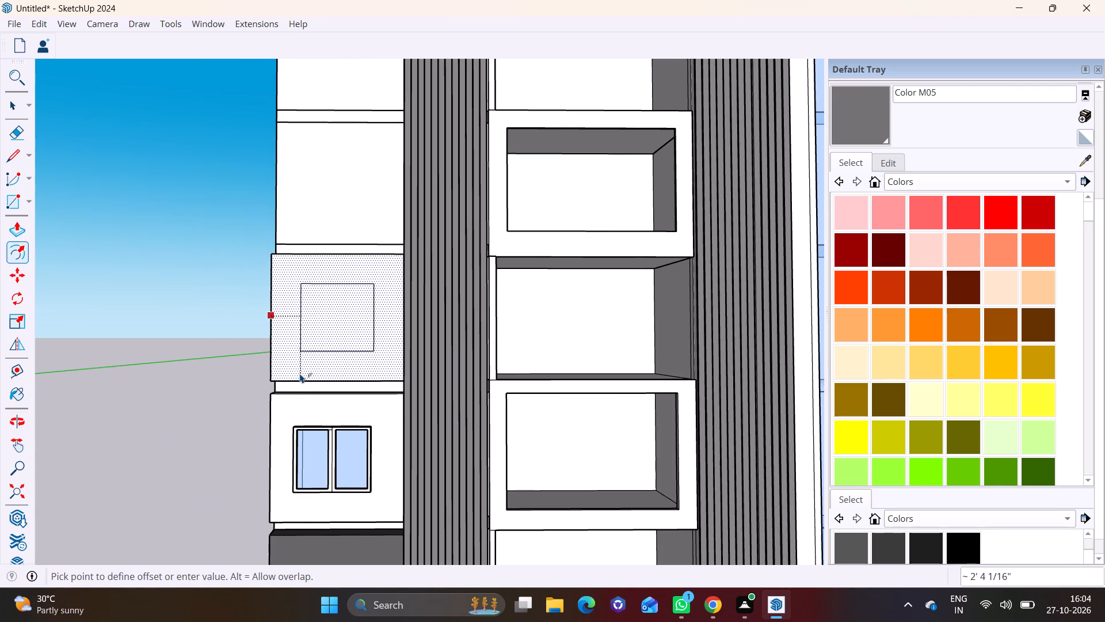
left_click(300, 373)
key("space")
Push the upper box's inner rectangle inward by about 1' 2" to form a window recess.
left_click(330, 325)
middle_click_drag(344, 319, 92, 378)
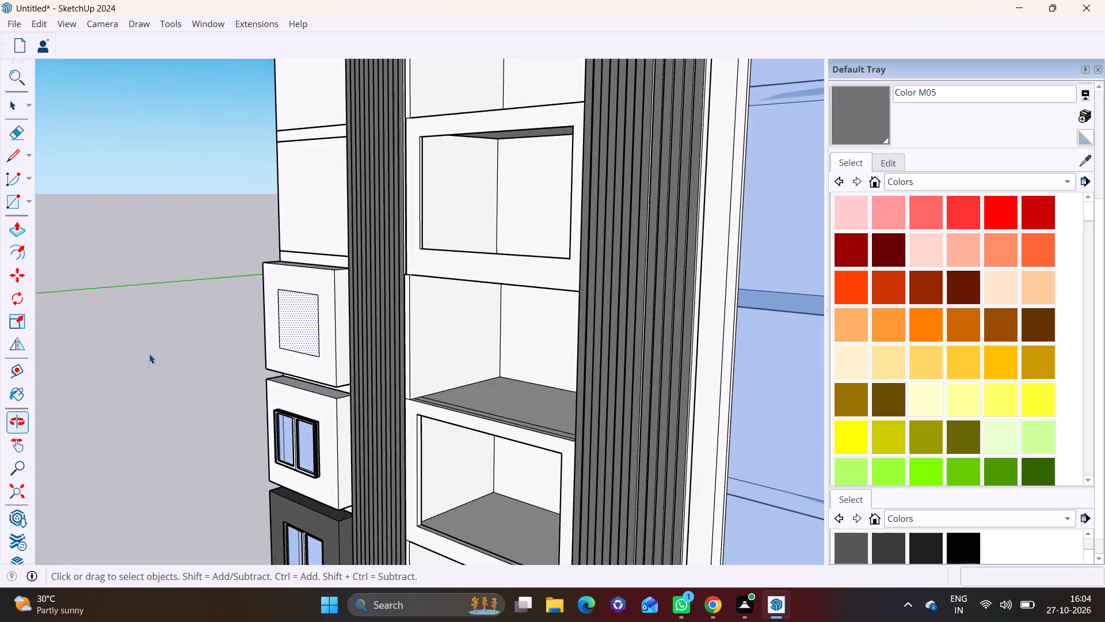
scroll(305, 294, "up", 5)
left_click(24, 229)
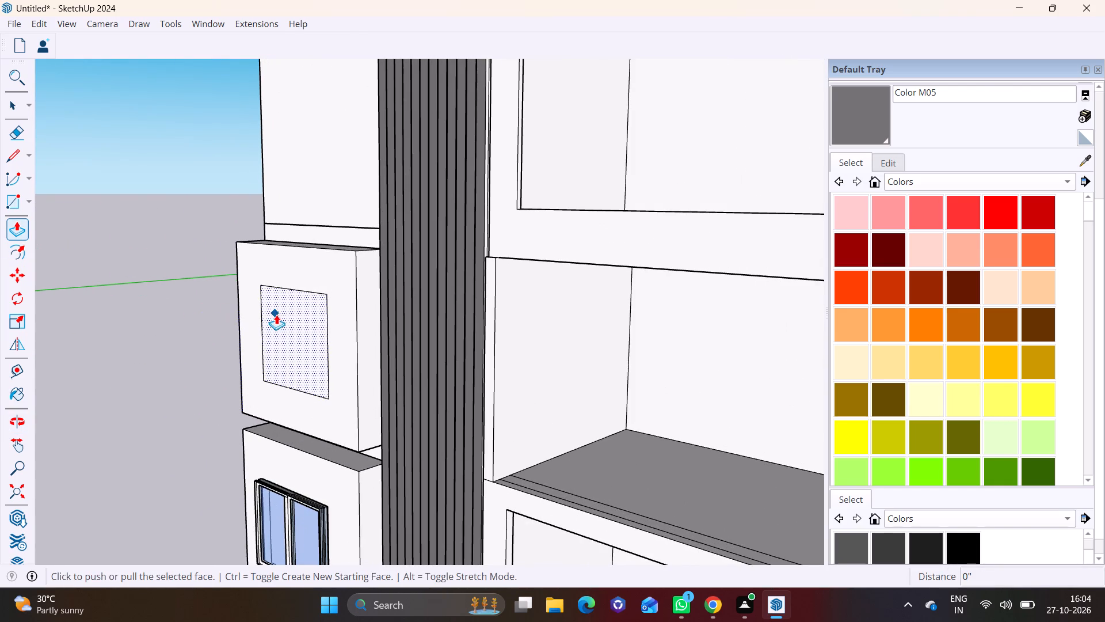
left_click(285, 322)
left_click(302, 317)
scroll(288, 420, "down", 1)
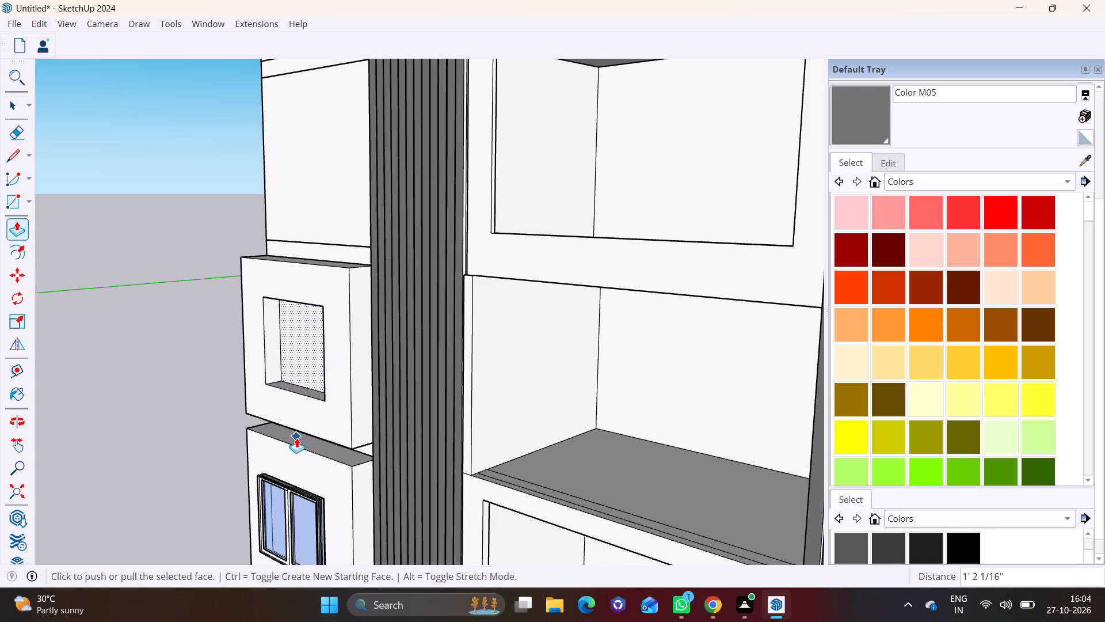
Move the window from the box below up about 11' 3" into the upper box's recess, aligning their top corners.
middle_click_drag(296, 438, 301, 335, "shift")
key("space")
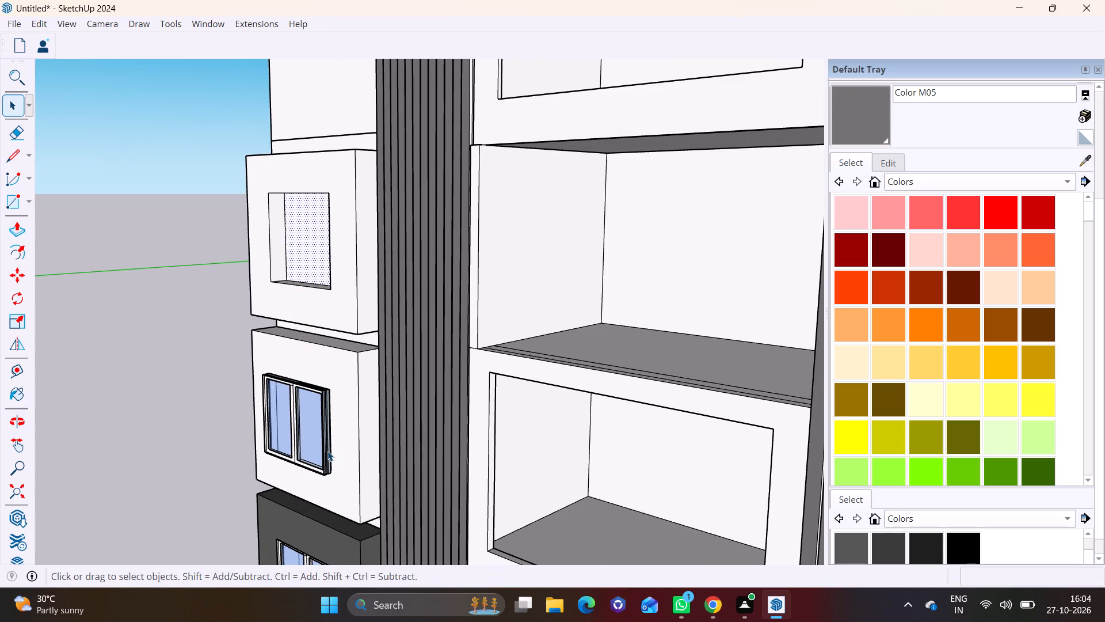
left_click(327, 451)
left_click(327, 451)
key("m")
left_click(327, 393)
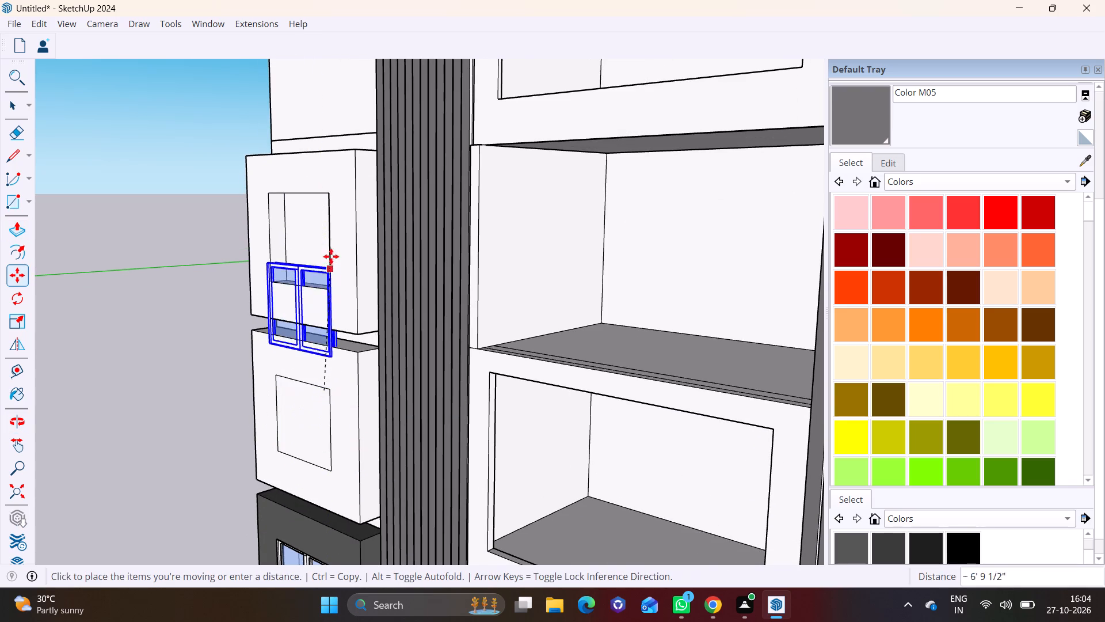
left_click(329, 195)
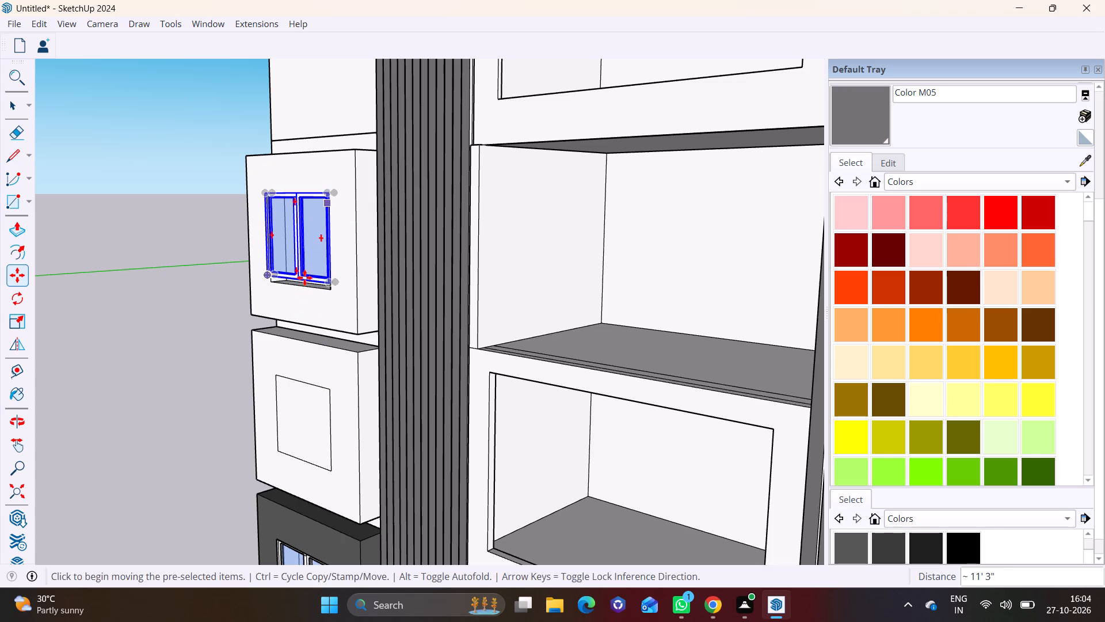
key("space")
Push the window outline on the box below inward by 1' 4 1/2" to form a recess.
left_click(311, 428)
left_click(17, 234)
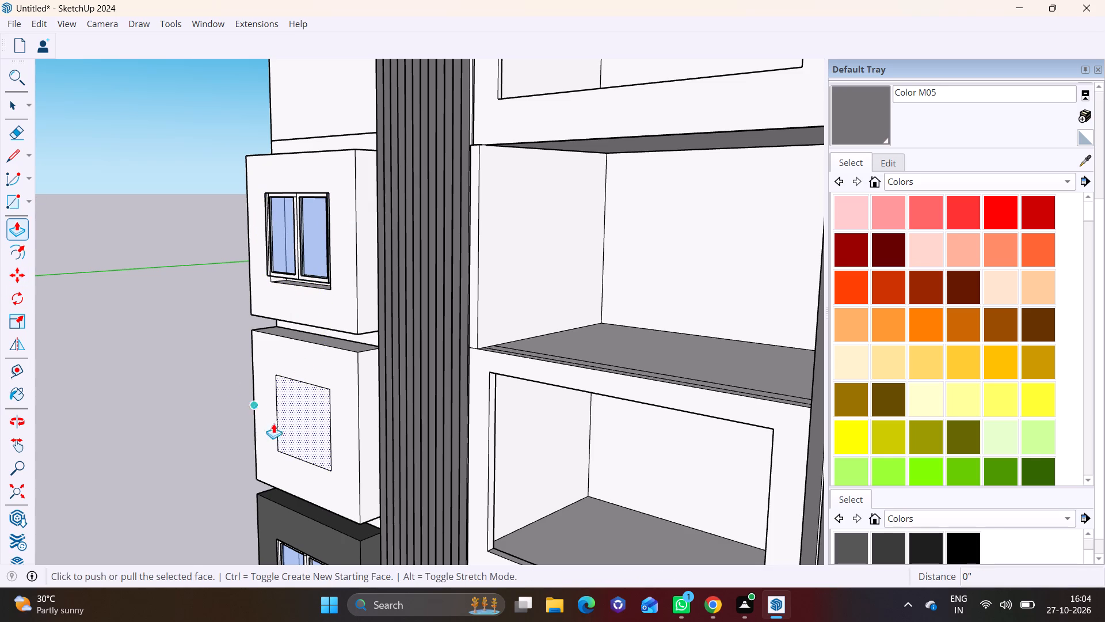
left_click(301, 424)
left_click(319, 416)
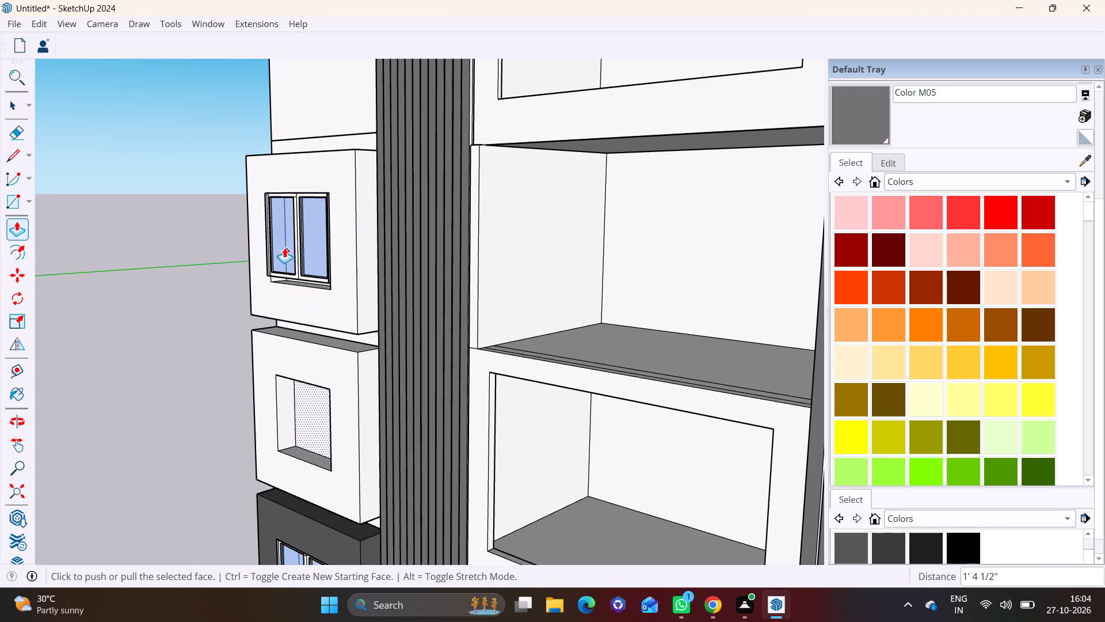
key("space")
Copy the upper box's window down 11' 1 5/8" into the new recess in the box below.
left_click(301, 223)
key("m")
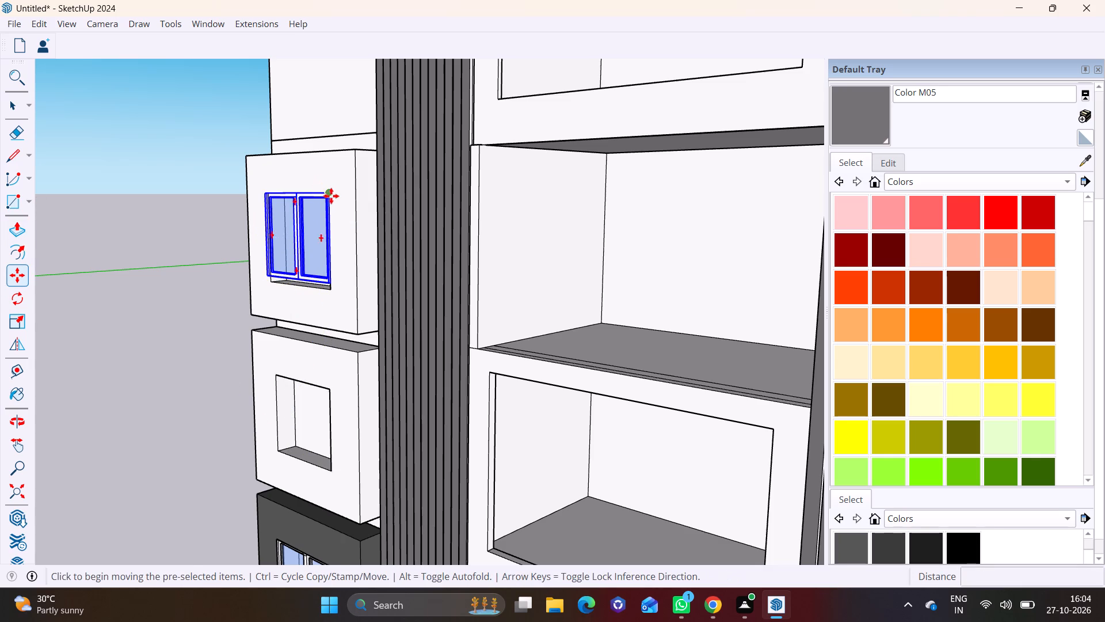
left_click(333, 196)
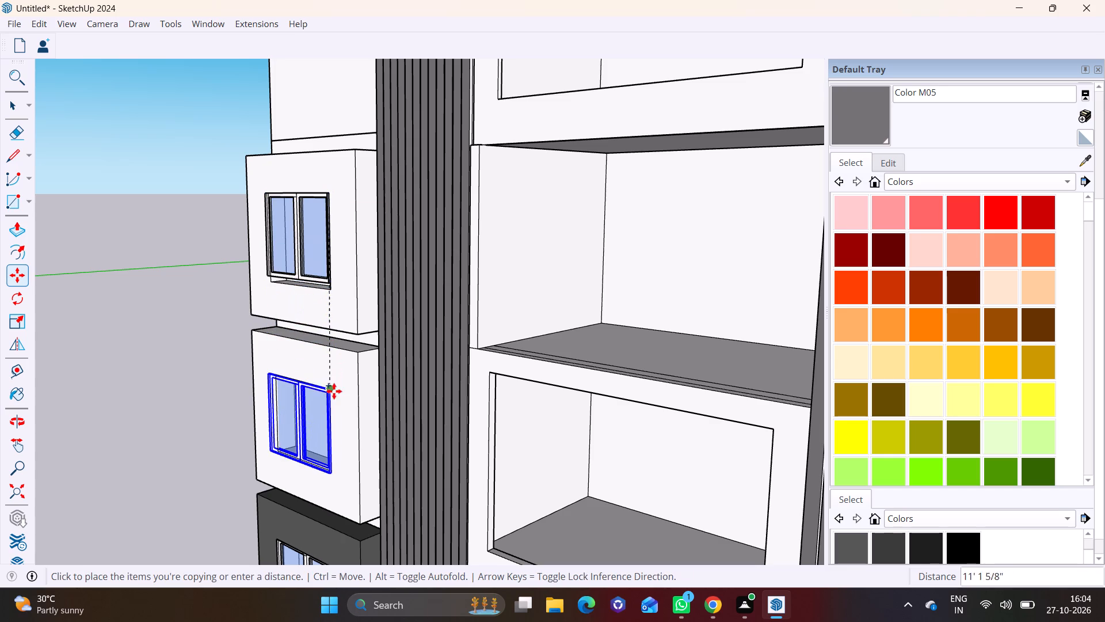
left_click(330, 392)
middle_click_drag(354, 403, 487, 346)
key("space")
left_click(130, 393)
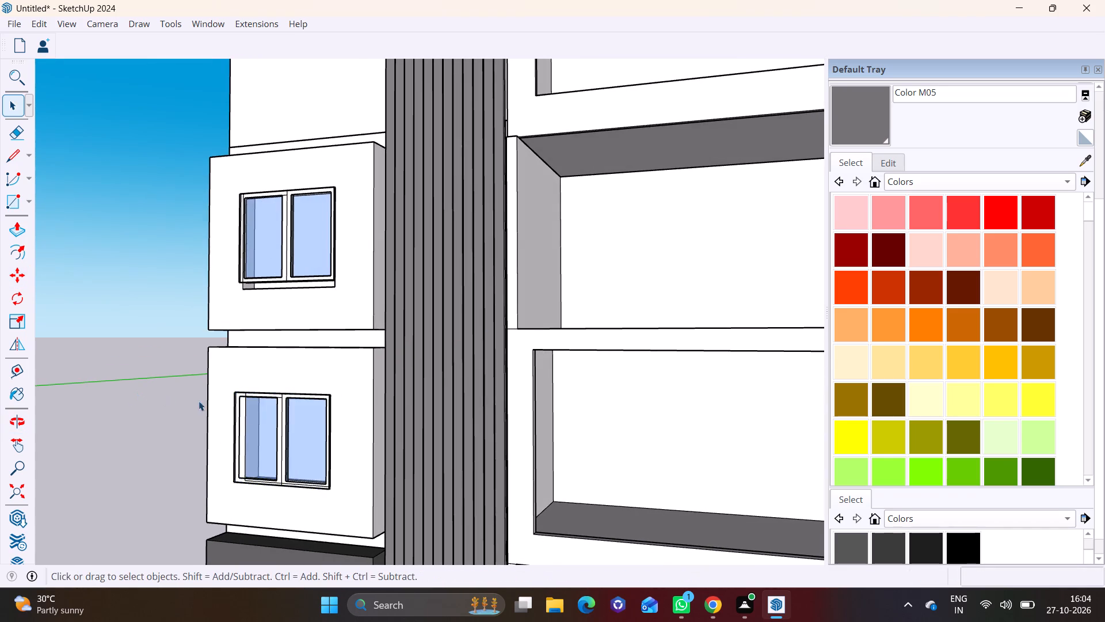
Move the lower of the two windows sideways about 1' 8 1/2" toward the ribbed strip to expose its recess.
scroll(255, 409, "up", 7)
middle_click_drag(340, 458, 492, 464)
scroll(327, 471, "down", 4)
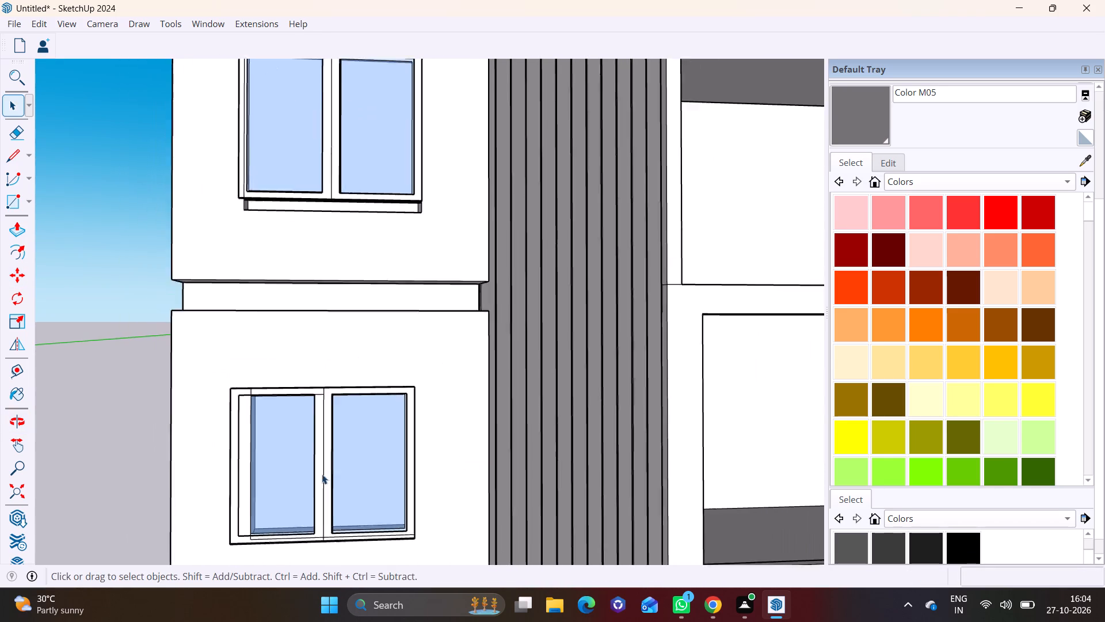
scroll(322, 474, "down", 1)
middle_click_drag(308, 460, 406, 399, "shift")
left_click(354, 457)
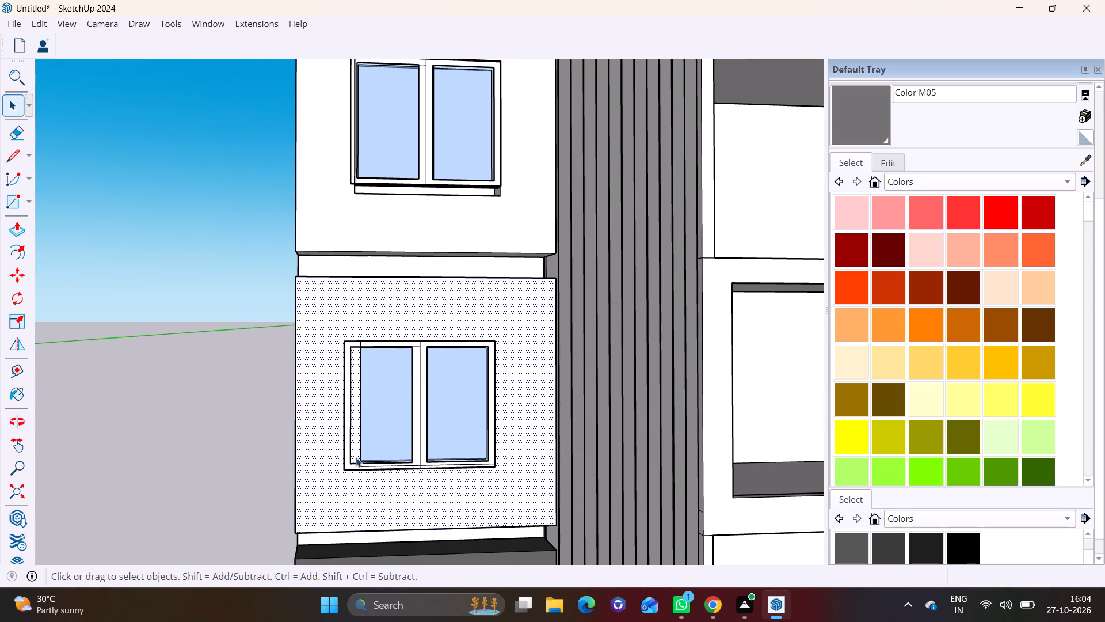
left_click(422, 456)
key("m")
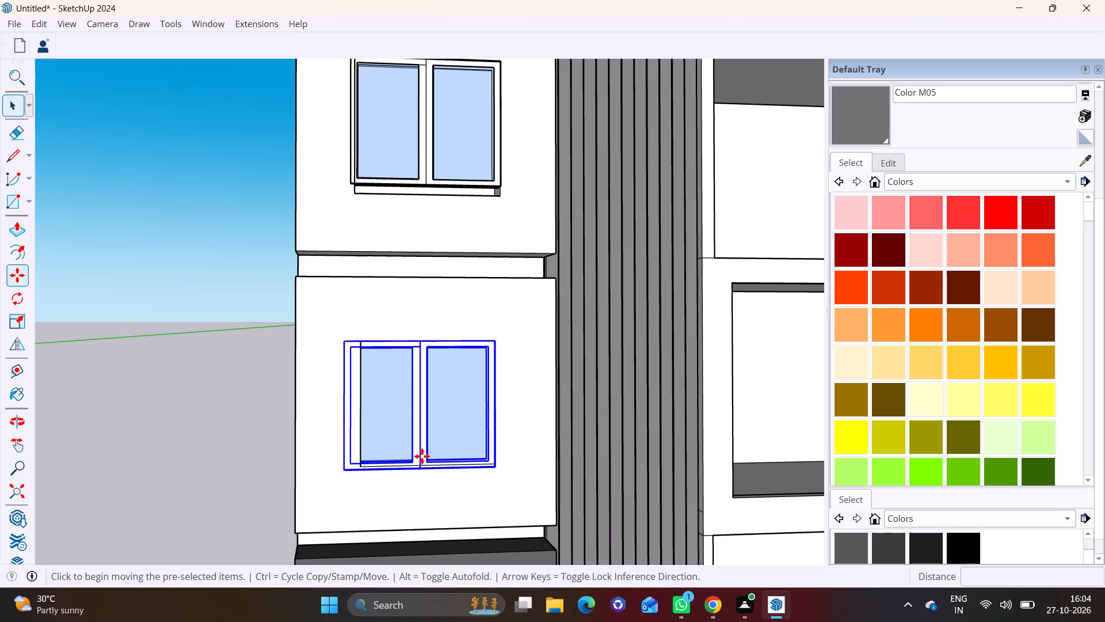
left_click(493, 338)
left_click(534, 328)
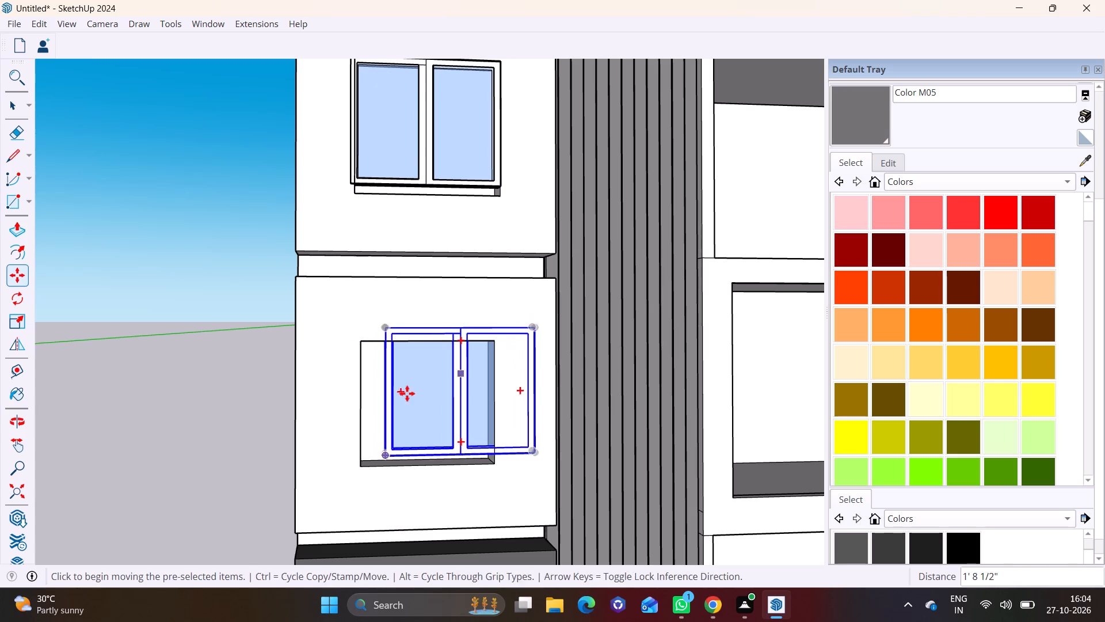
Push/Pull the lower recess's exposed side face 4 5/8" outward to widen the opening.
middle_click_drag(367, 417, 299, 430)
scroll(307, 433, "up", 6)
key("space")
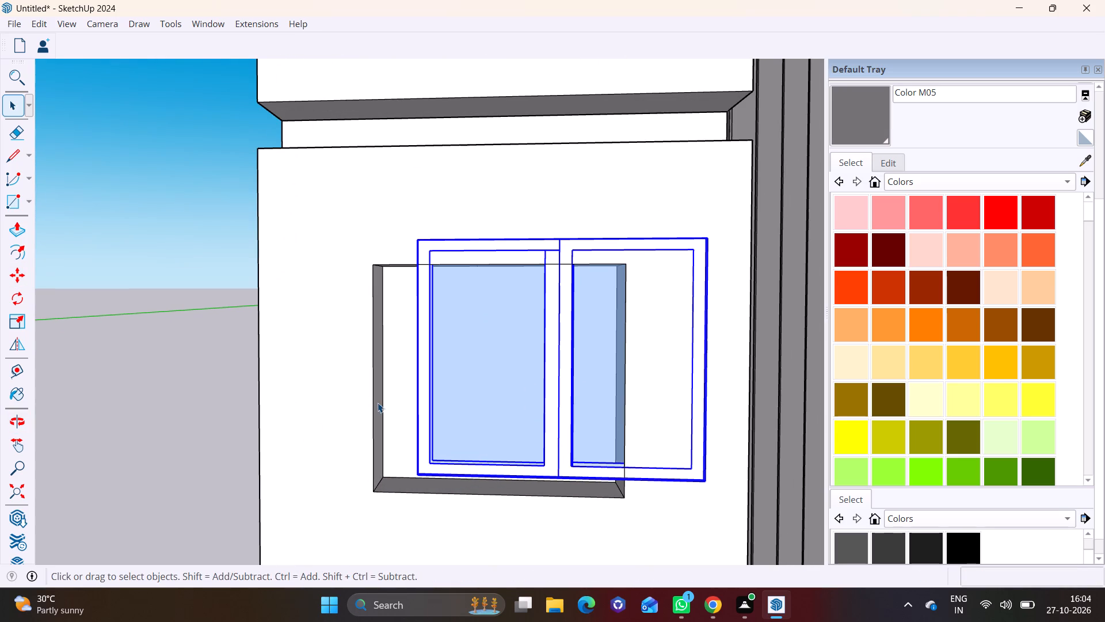
left_click(378, 403)
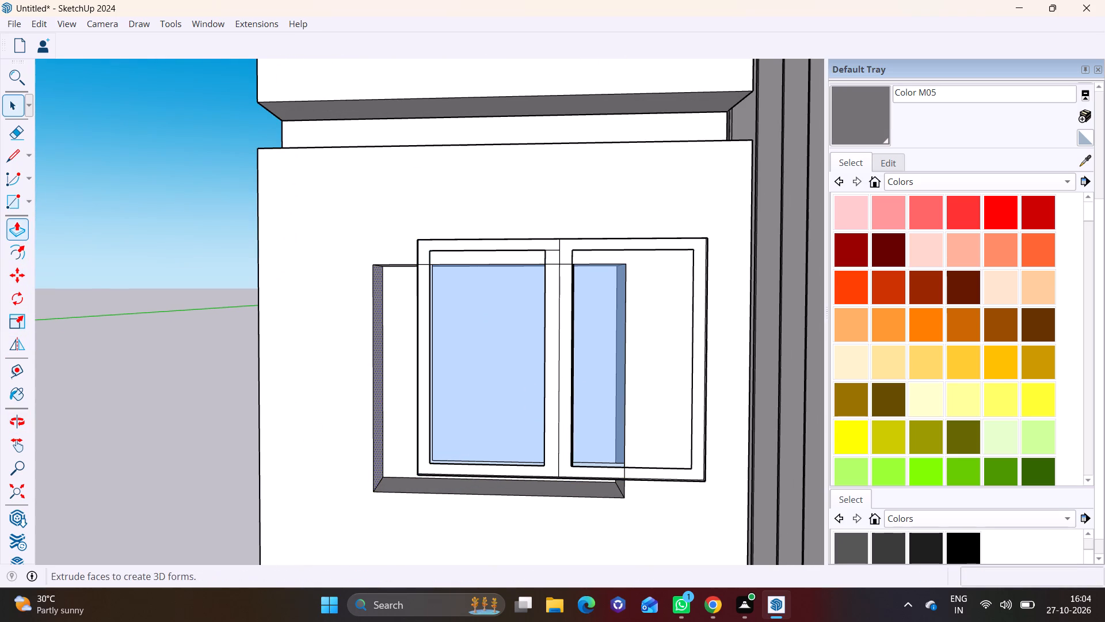
left_click(20, 233)
left_click(380, 392)
left_click(367, 392)
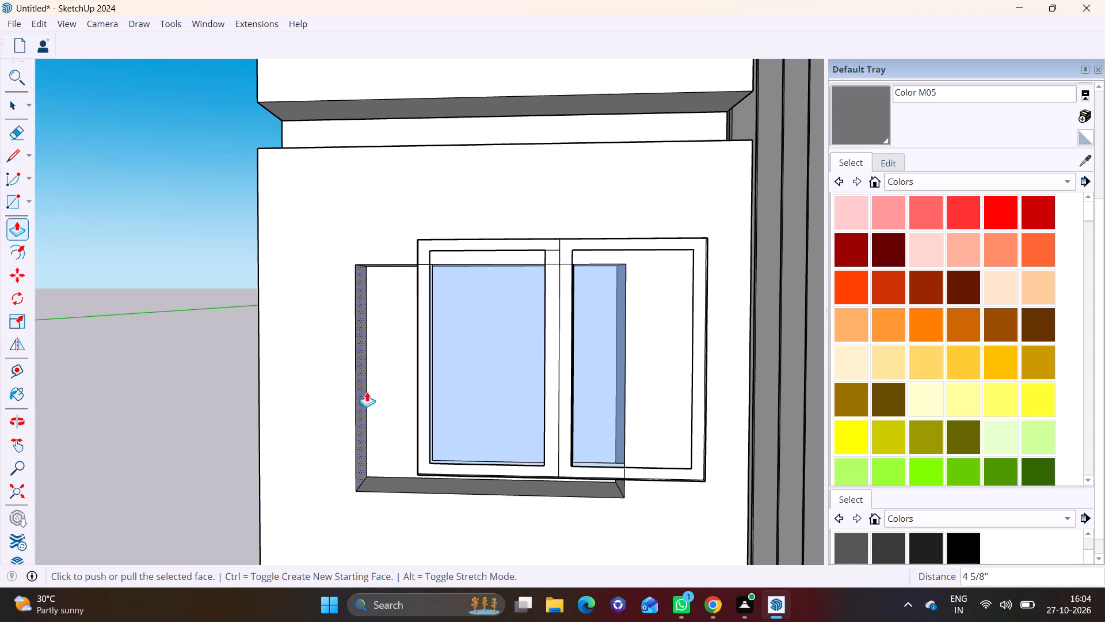
key("space")
key("space")
Move the lower window back about 1' 8 9/16" so its top corner meets the widened recess's corner.
left_click(424, 443)
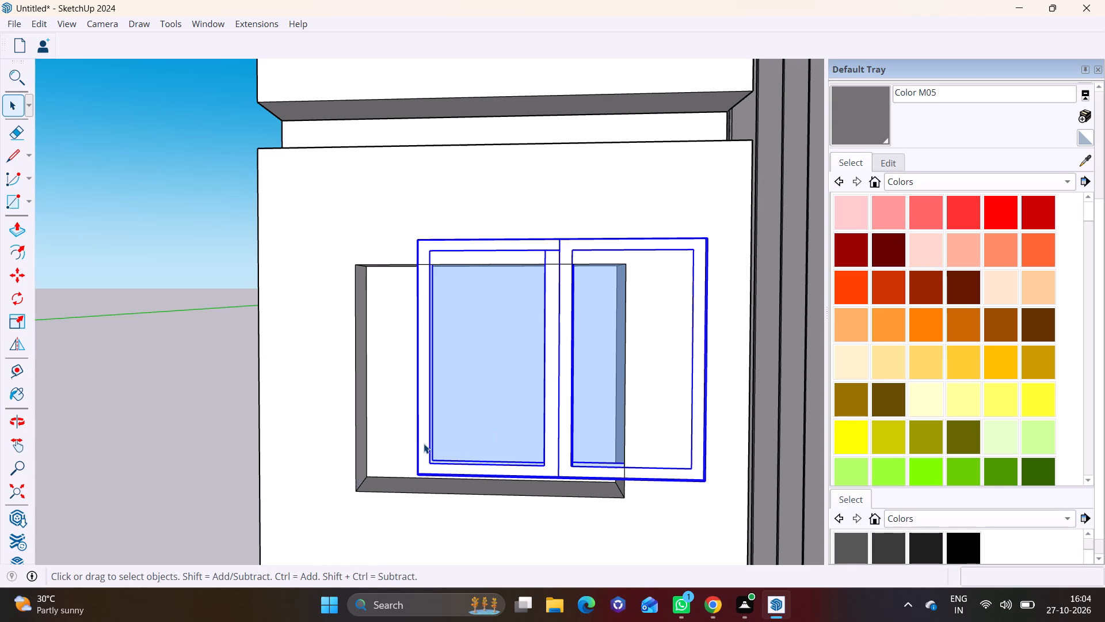
key("m")
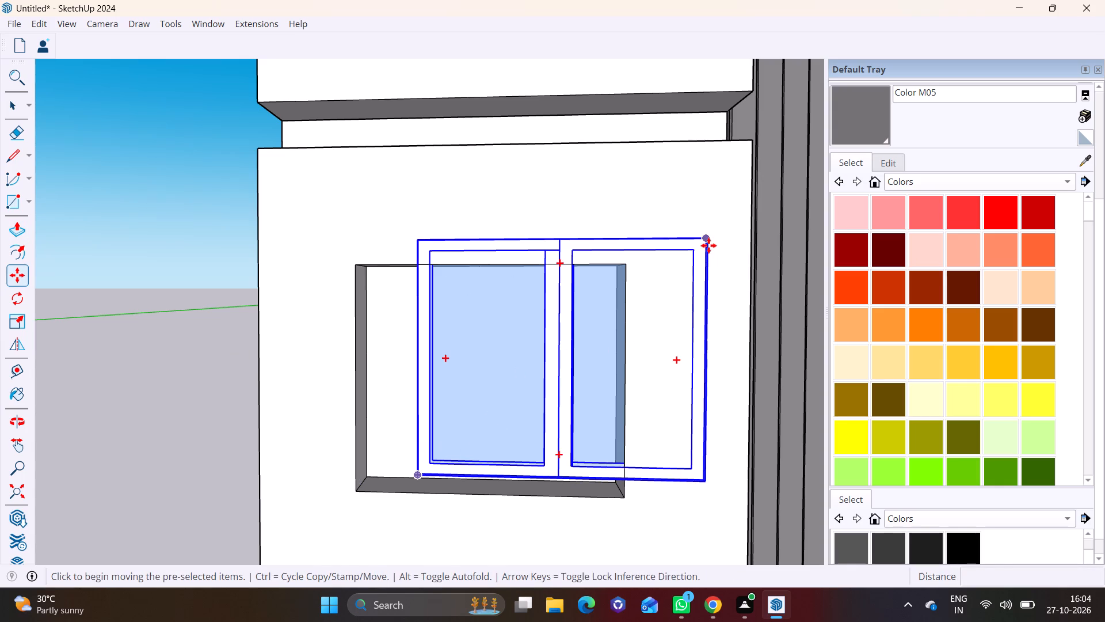
left_click(708, 245)
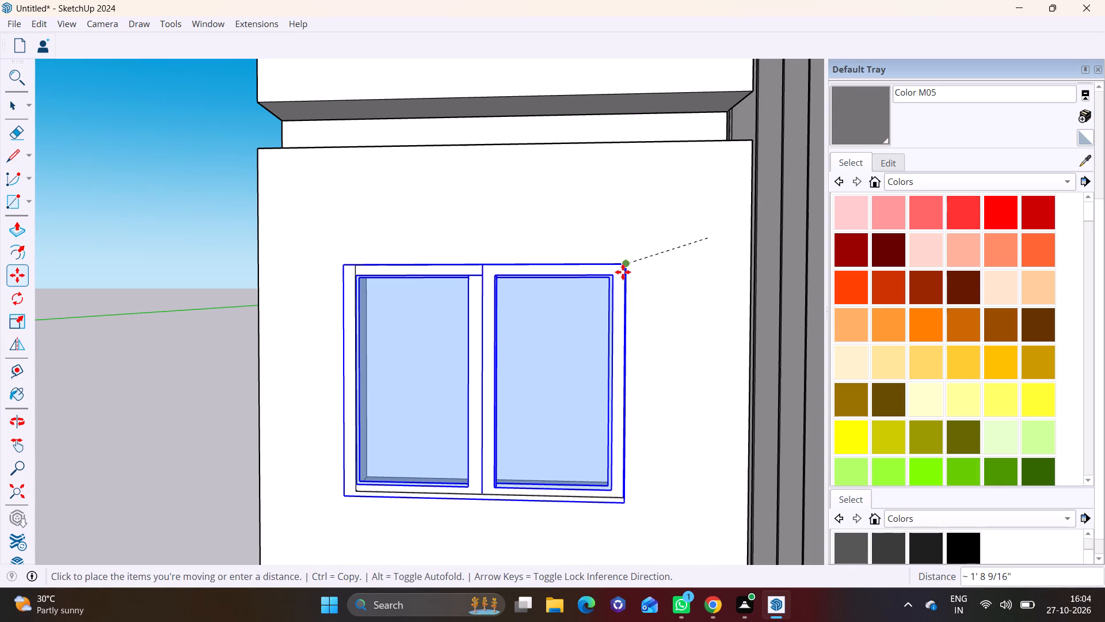
left_click(623, 272)
key("space")
left_click(319, 395)
Move the upper box's window 1' sideways toward the ribbed strip to expose the side of its recess.
scroll(319, 395, "down", 6)
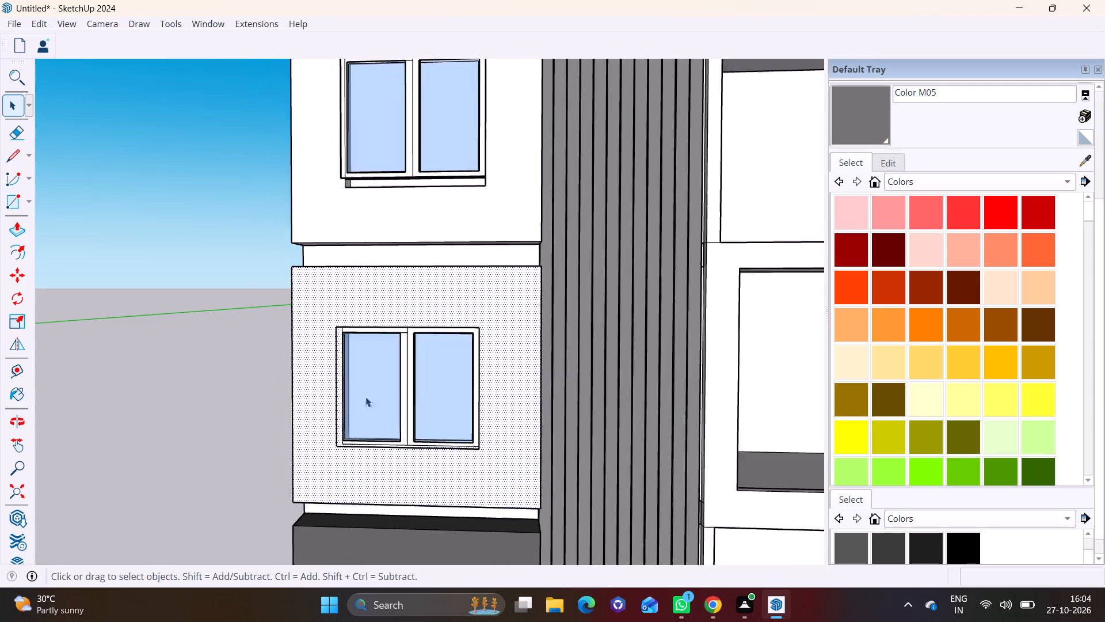
scroll(365, 397, "down", 5)
middle_click_drag(404, 329, 406, 554, "shift")
scroll(399, 438, "up", 7)
middle_click_drag(459, 488, 298, 498)
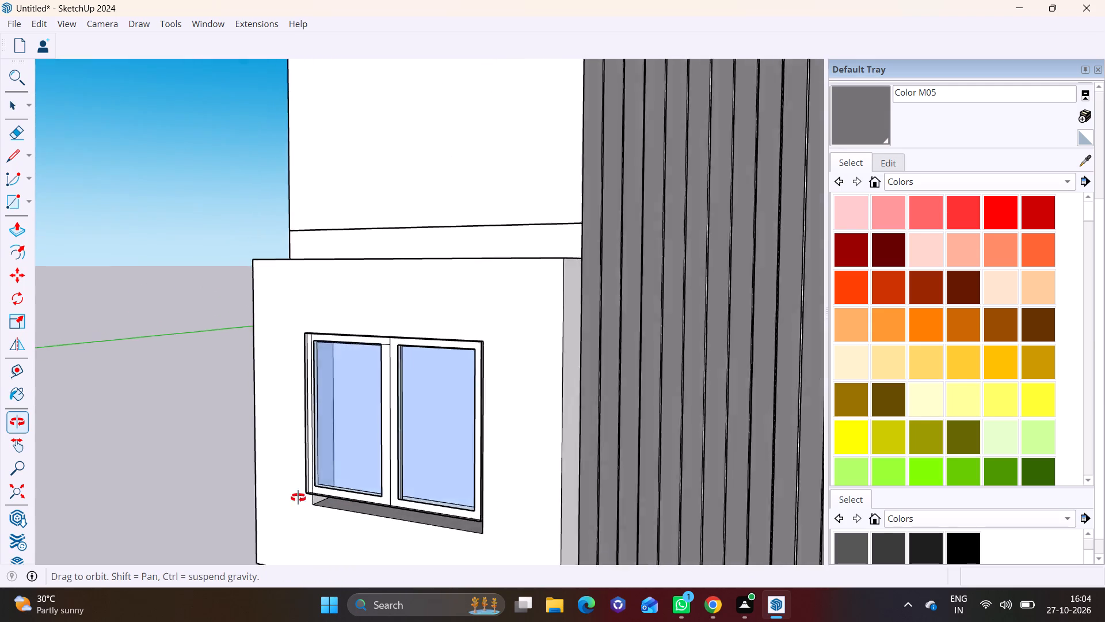
middle_click_drag(298, 498, 208, 465)
middle_click_drag(348, 503, 428, 430)
middle_click_drag(433, 426, 703, 426)
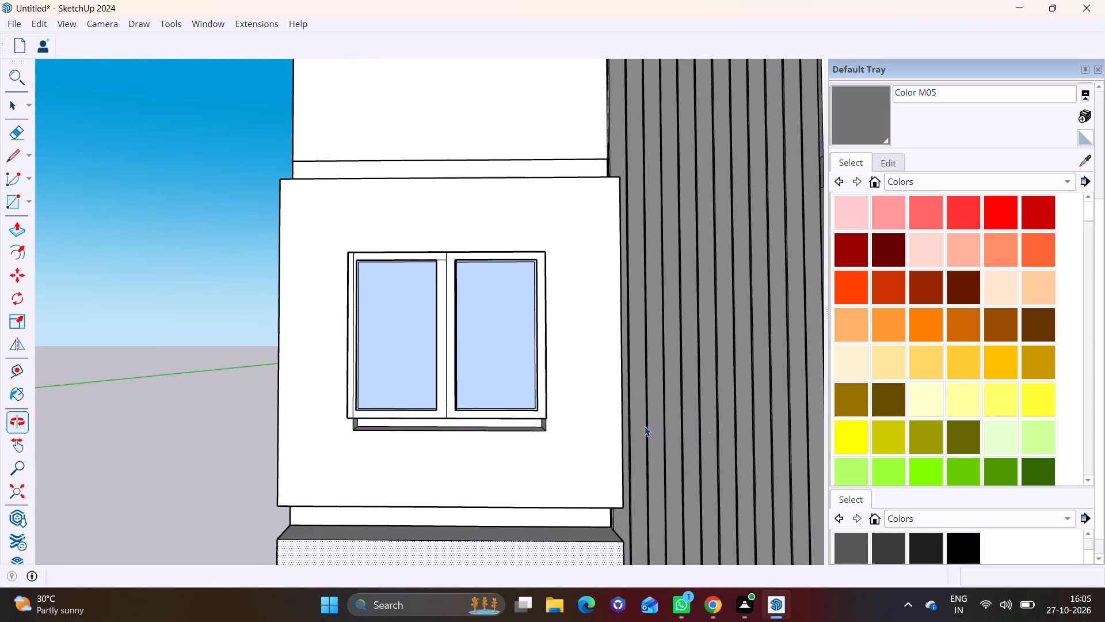
scroll(302, 390, "up", 5)
middle_click_drag(423, 425, 288, 427)
scroll(352, 420, "down", 5)
middle_click_drag(429, 427, 314, 450)
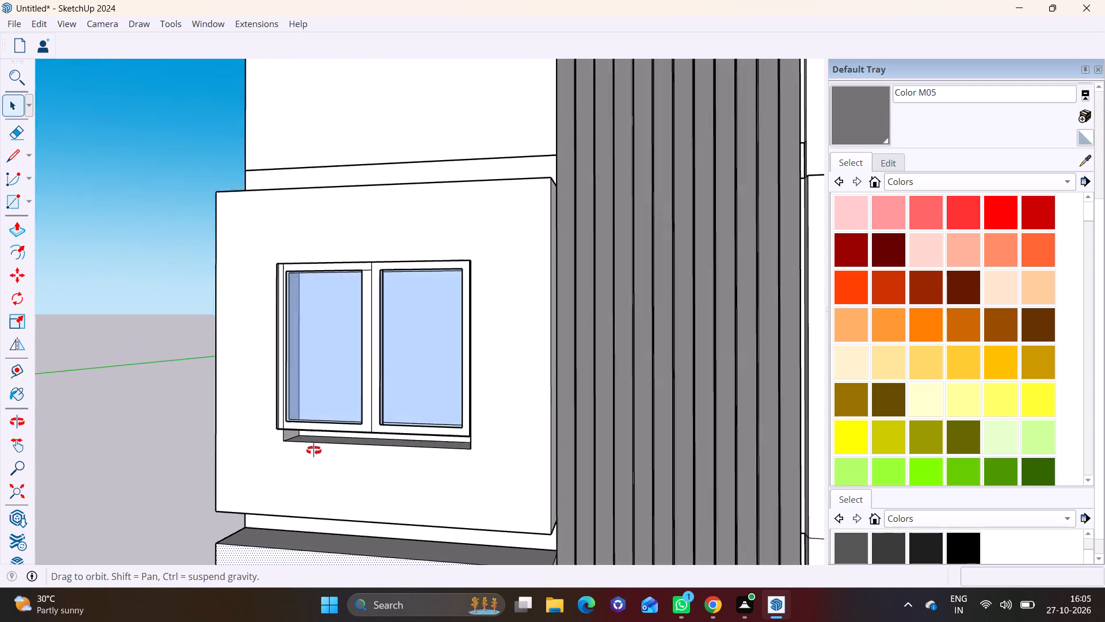
middle_click_drag(314, 450, 224, 465)
left_click(409, 272)
scroll(409, 272, "up", 3)
key("m")
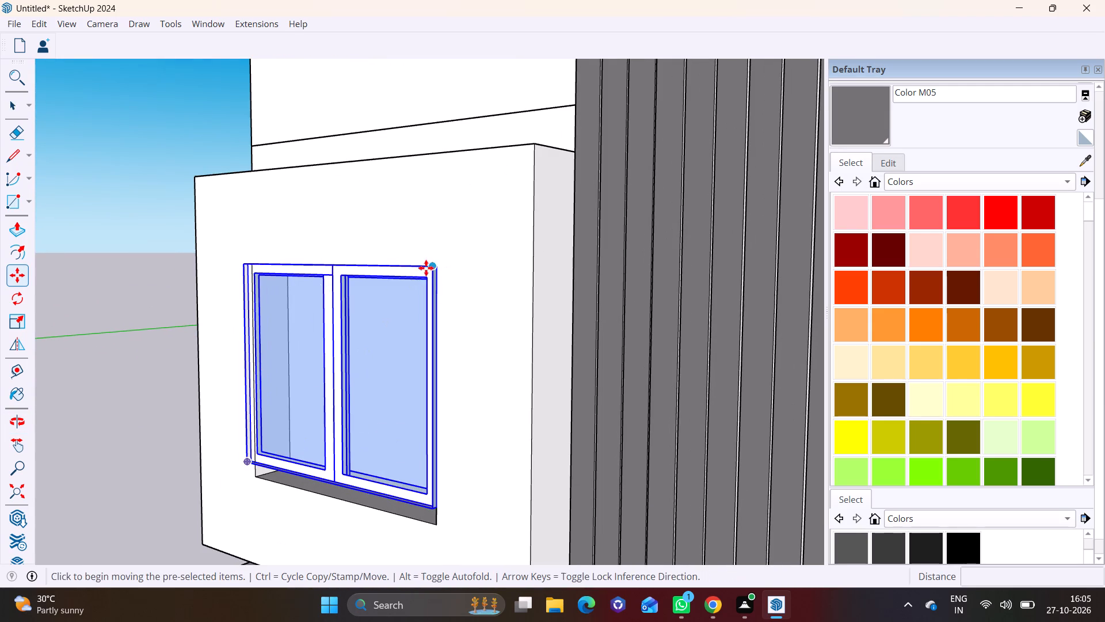
left_click(436, 267)
left_click(477, 268)
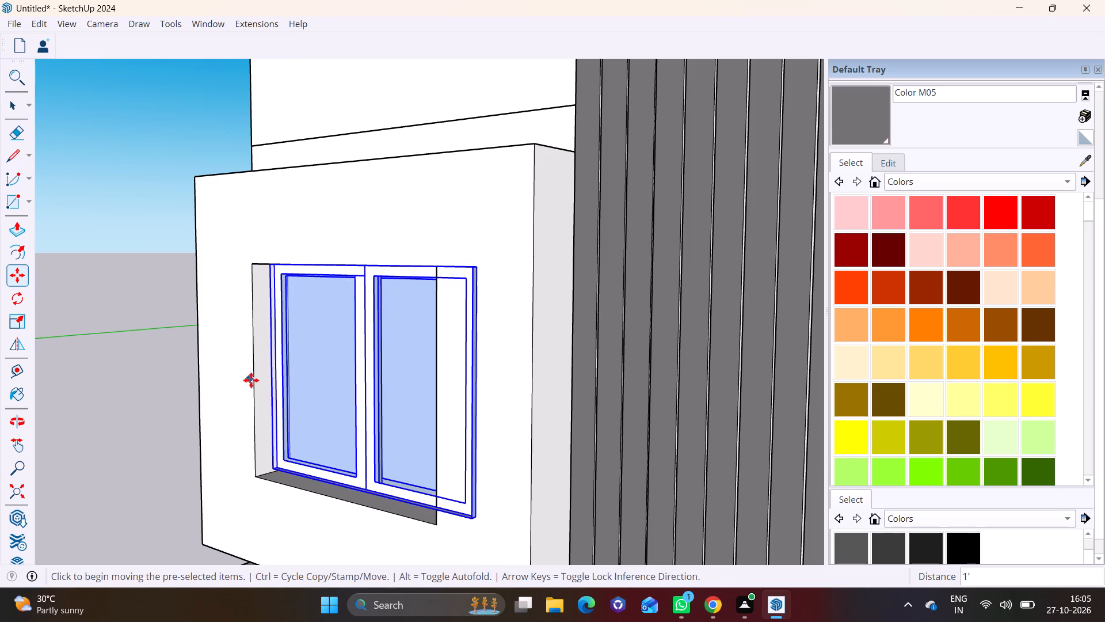
key("space")
Push/Pull the upper recess's exposed side face outward by about 13/16" to widen the opening slightly.
left_click(273, 380)
left_click(264, 376)
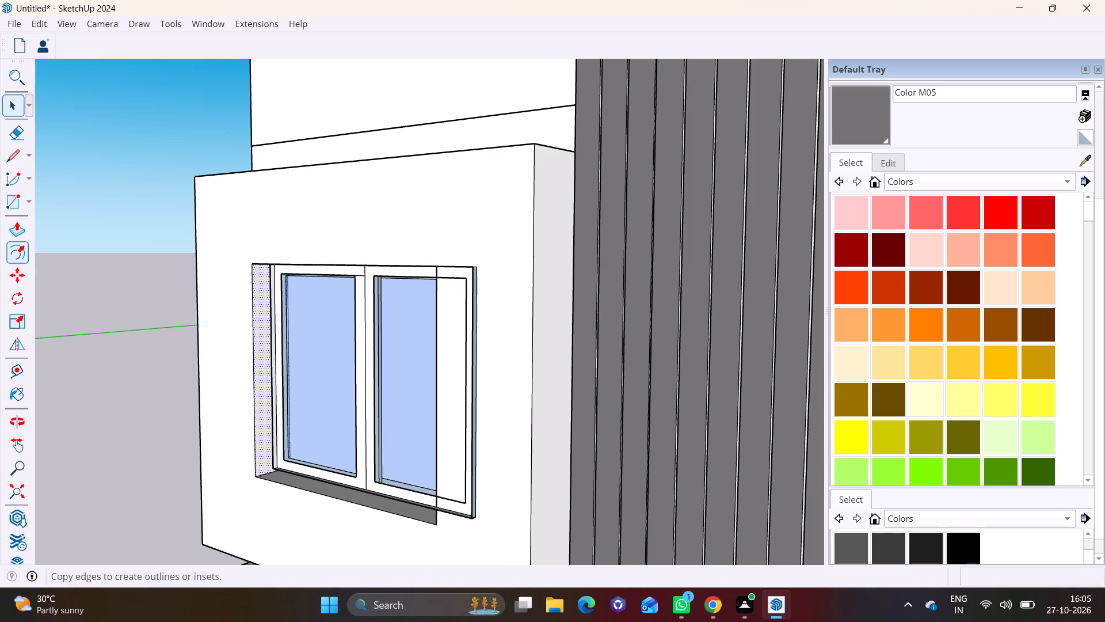
left_click(19, 233)
left_click(263, 360)
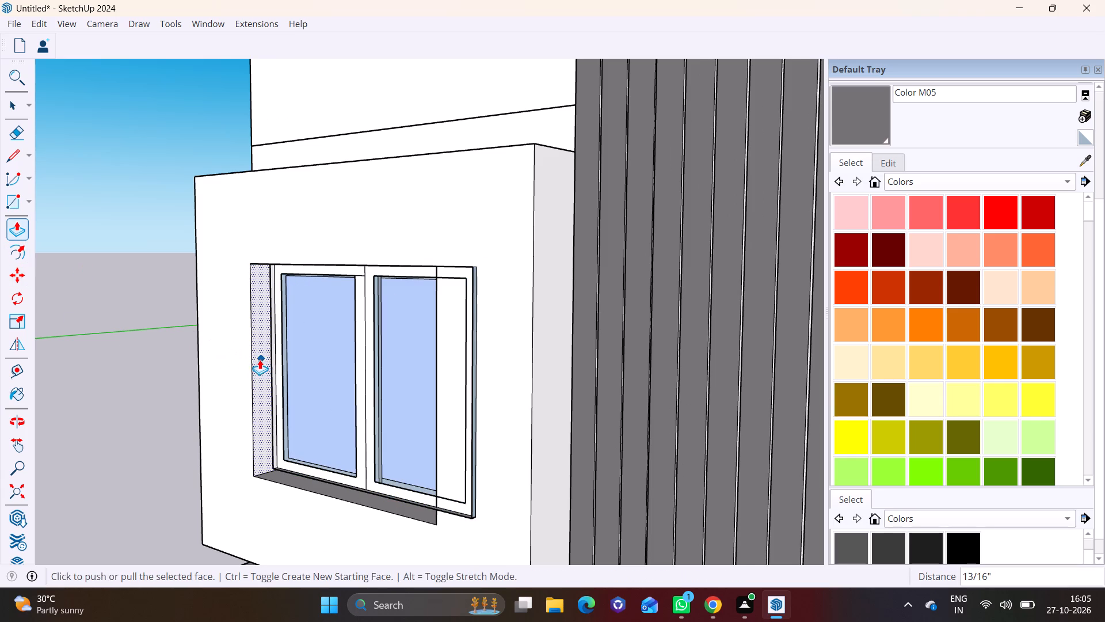
left_click(256, 359)
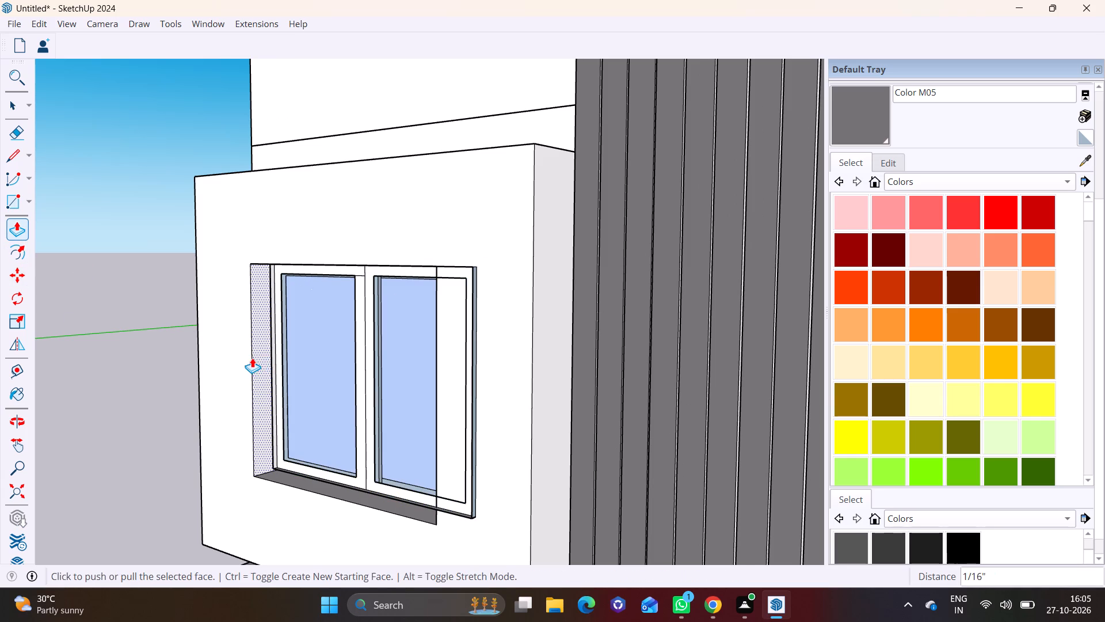
left_click(252, 358)
key("space")
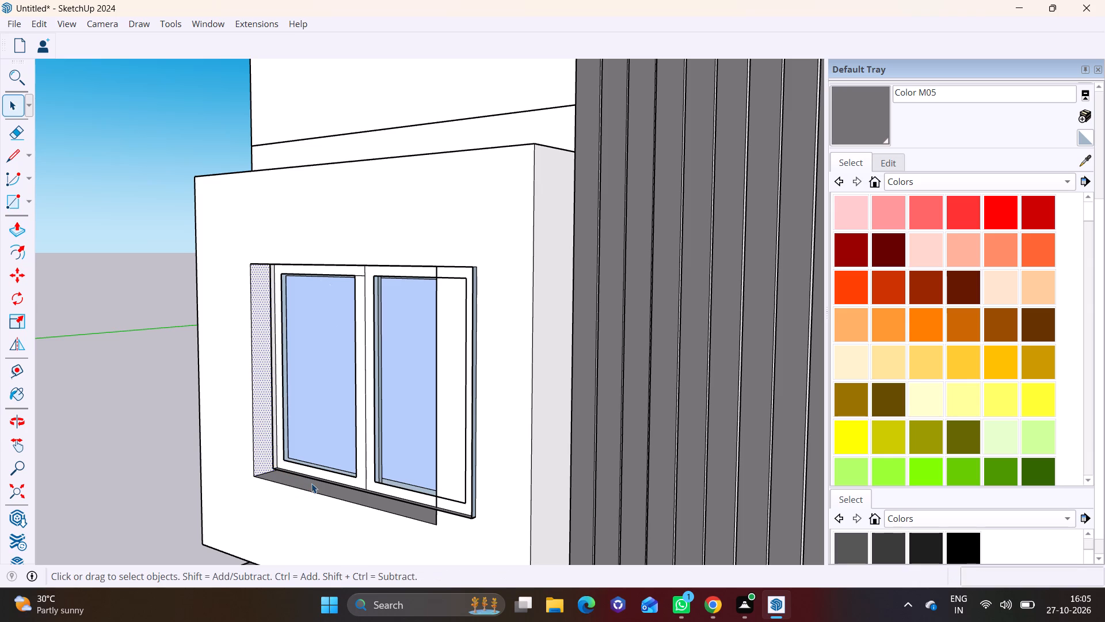
Push/Pull the upper recess's bottom face up about 4 9/16" to the window's lower edge.
left_click(311, 483)
middle_click_drag(317, 480, 307, 436)
left_click(14, 234)
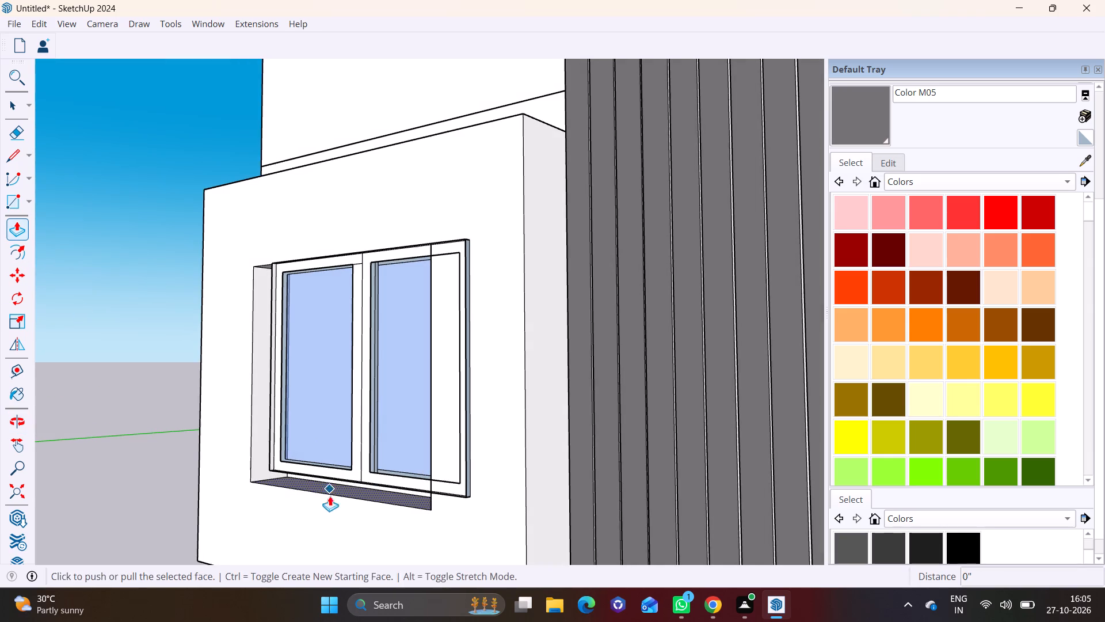
middle_click_drag(328, 501, 304, 543)
scroll(360, 516, "up", 3)
left_click(409, 507)
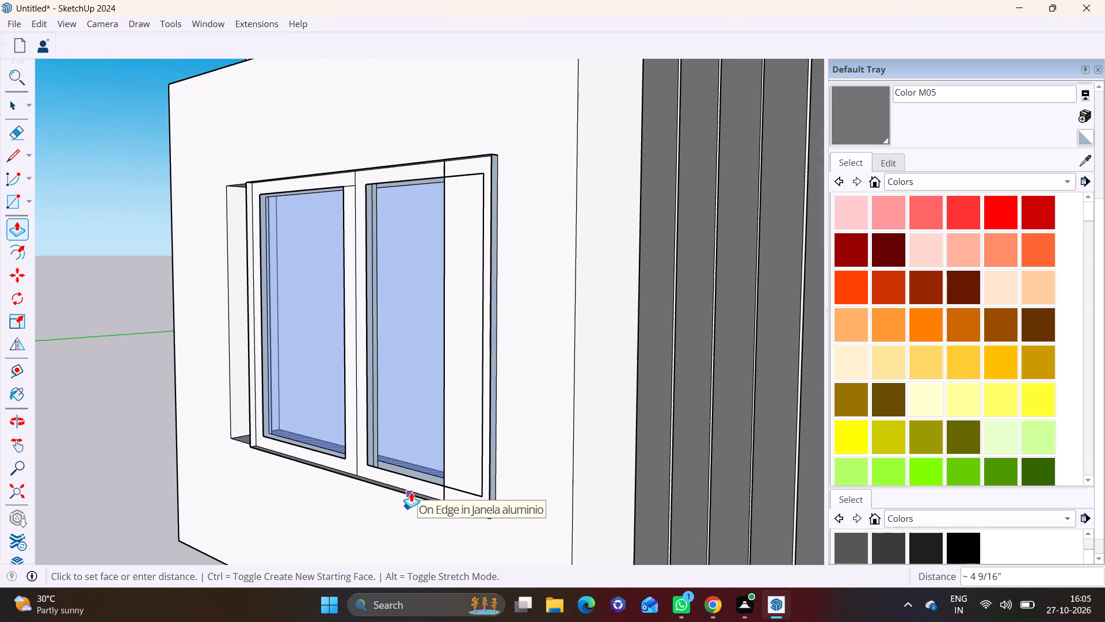
left_click(411, 492)
key("space")
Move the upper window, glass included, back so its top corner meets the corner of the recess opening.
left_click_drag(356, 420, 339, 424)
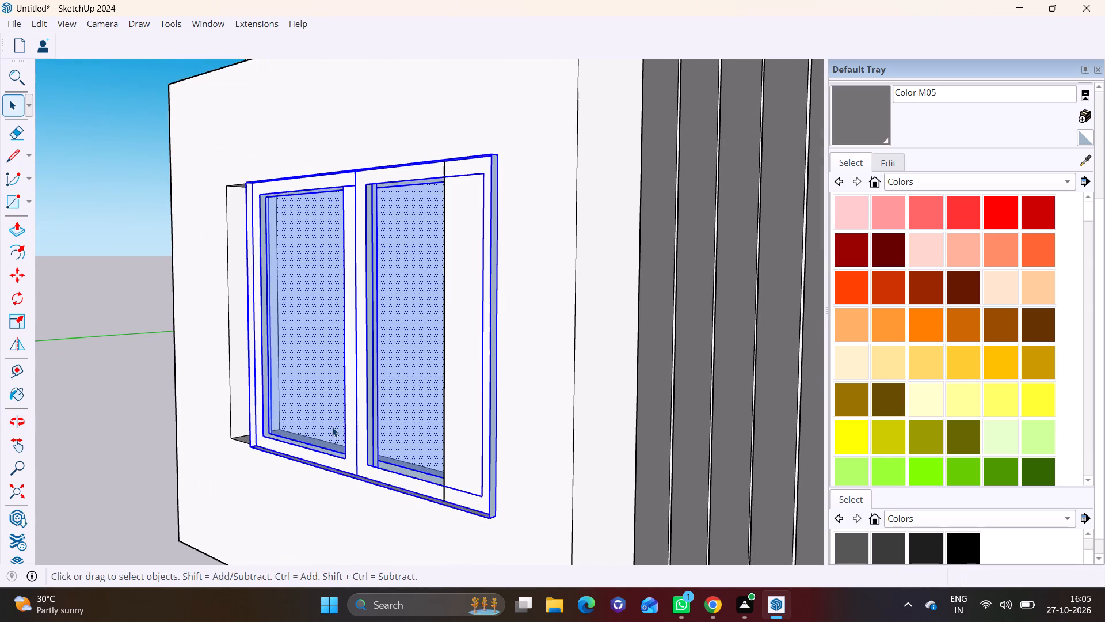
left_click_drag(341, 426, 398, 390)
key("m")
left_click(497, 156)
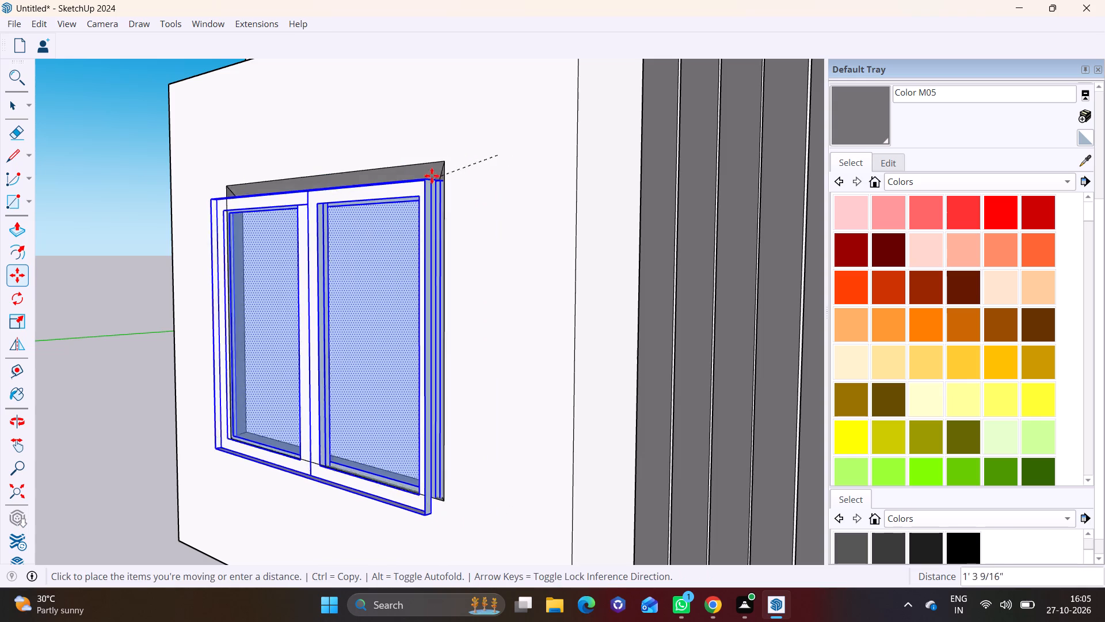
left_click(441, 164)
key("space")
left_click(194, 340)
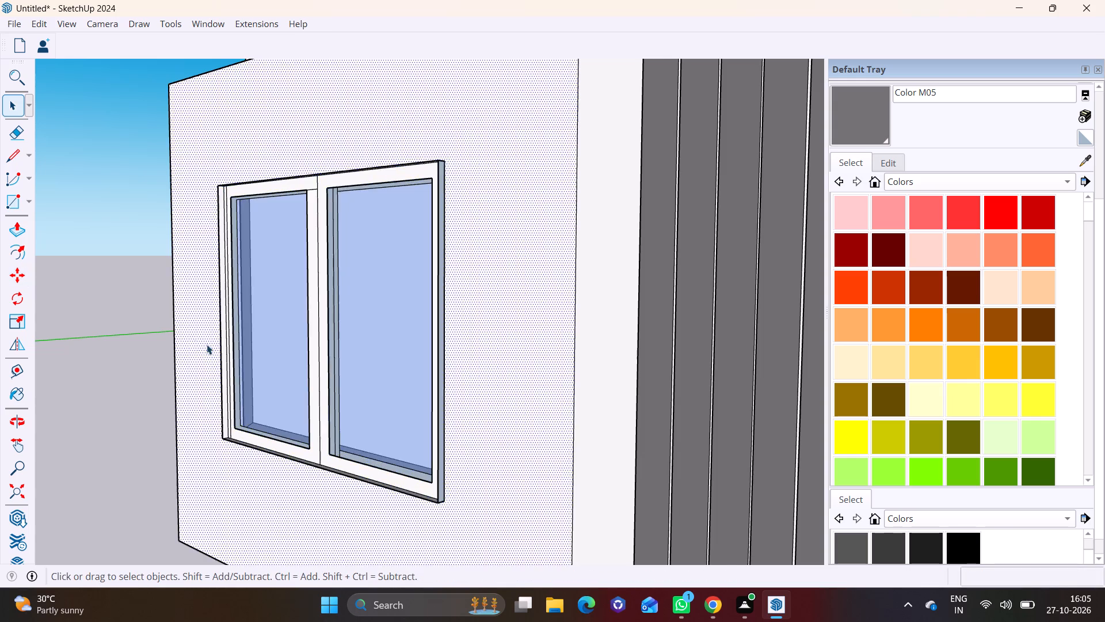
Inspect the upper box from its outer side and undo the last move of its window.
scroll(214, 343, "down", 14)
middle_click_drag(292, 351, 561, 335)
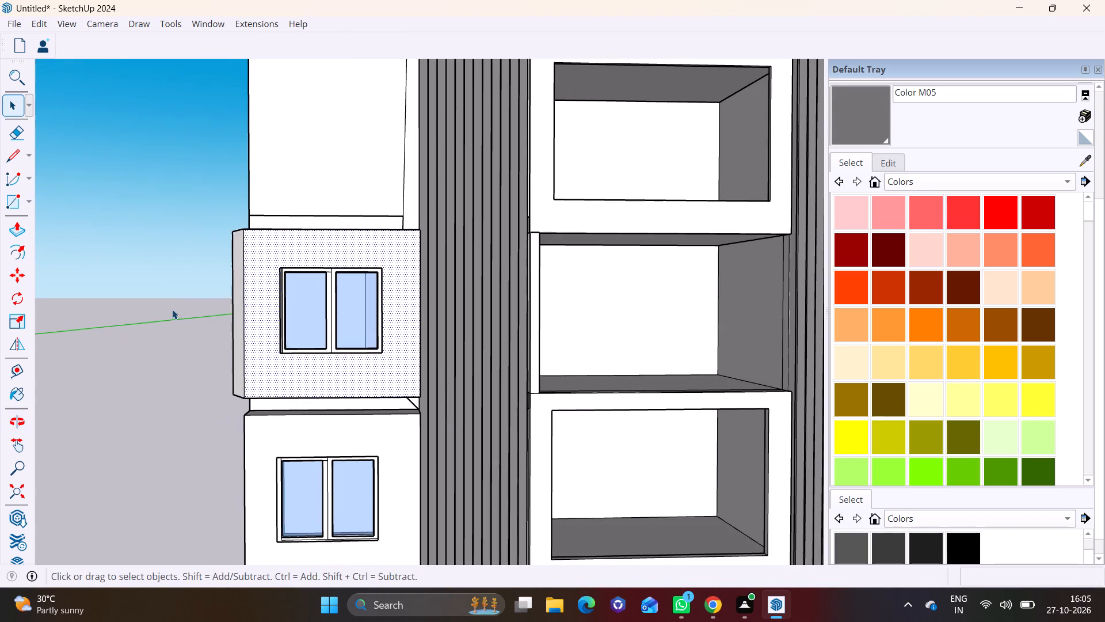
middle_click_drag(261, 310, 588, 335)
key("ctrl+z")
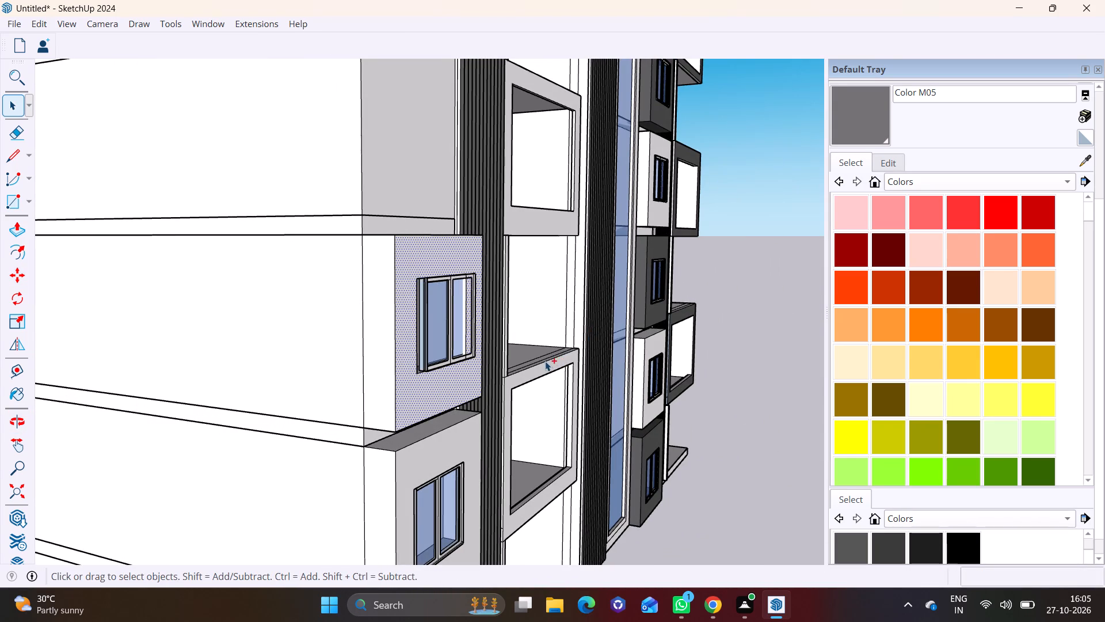
Move the upper box's window sideways so its top outer corner meets the matching corner of the recess opening.
middle_click_drag(523, 366, 382, 370)
middle_click_drag(275, 348, 466, 338)
middle_click_drag(368, 367, 346, 367)
scroll(332, 329, "up", 6)
key("space")
left_click(196, 346)
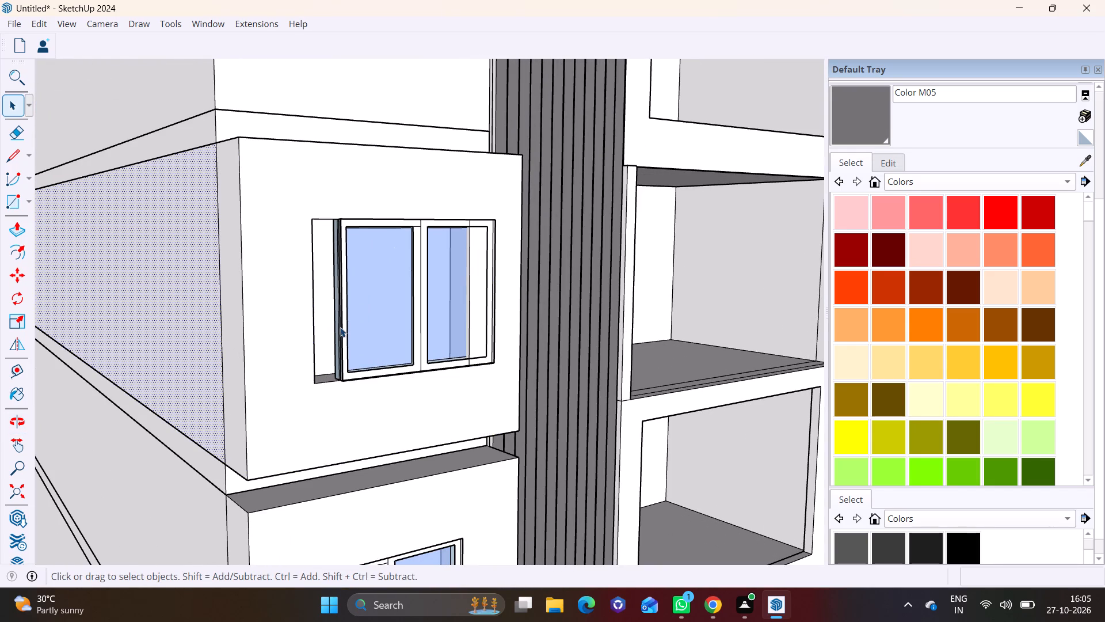
left_click(340, 327)
key("m")
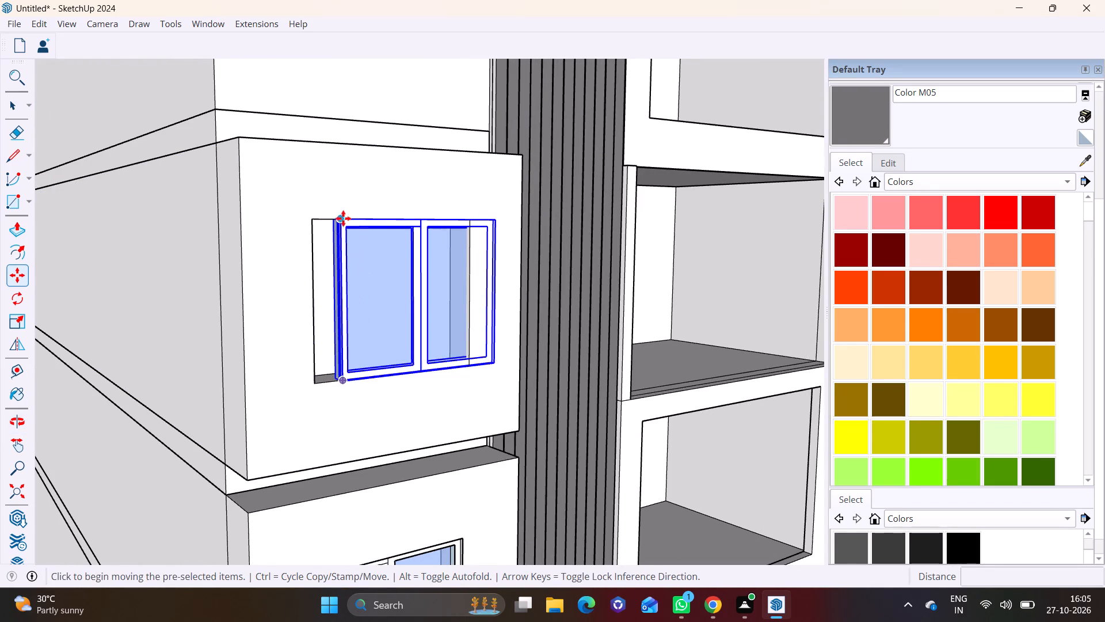
left_click(339, 218)
left_click(317, 217)
key("space")
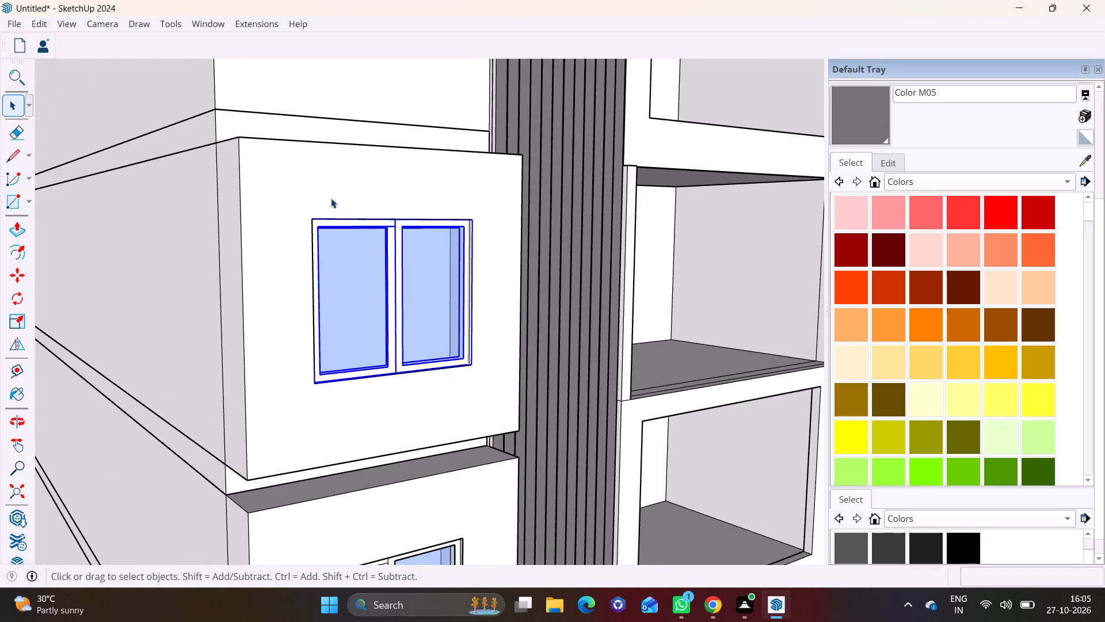
Draw a rectangle 10' by about 10' 5 1/8" between the floor bands on the end-bay wall one storey higher.
scroll(331, 198, "down", 5)
middle_click_drag(335, 197, 328, 535, "shift")
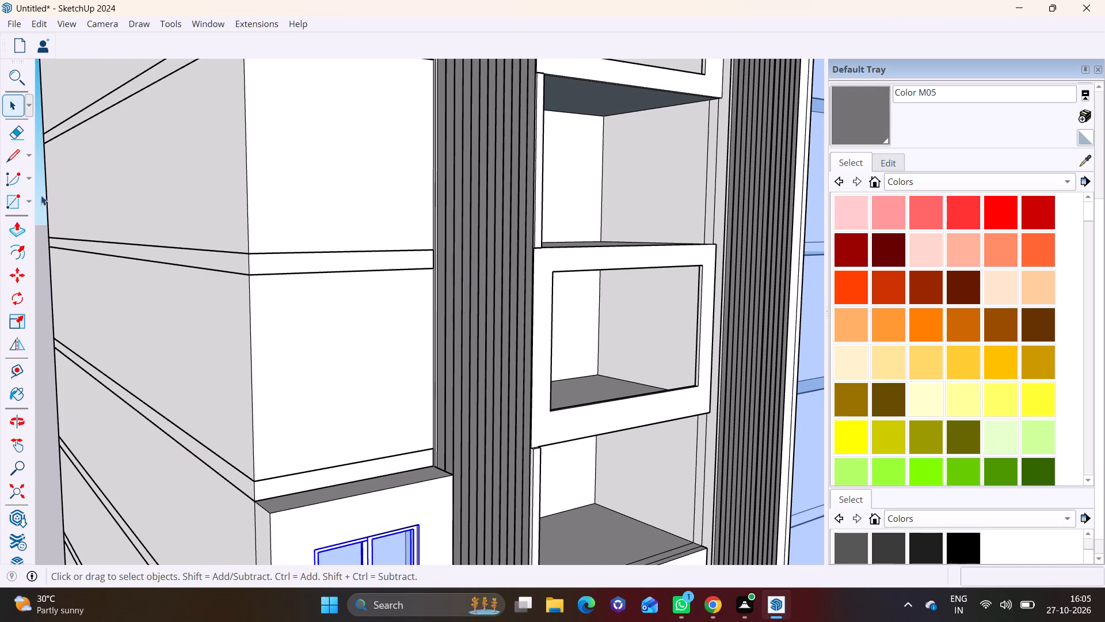
left_click(28, 196)
left_click(36, 219)
scroll(241, 483, "up", 4)
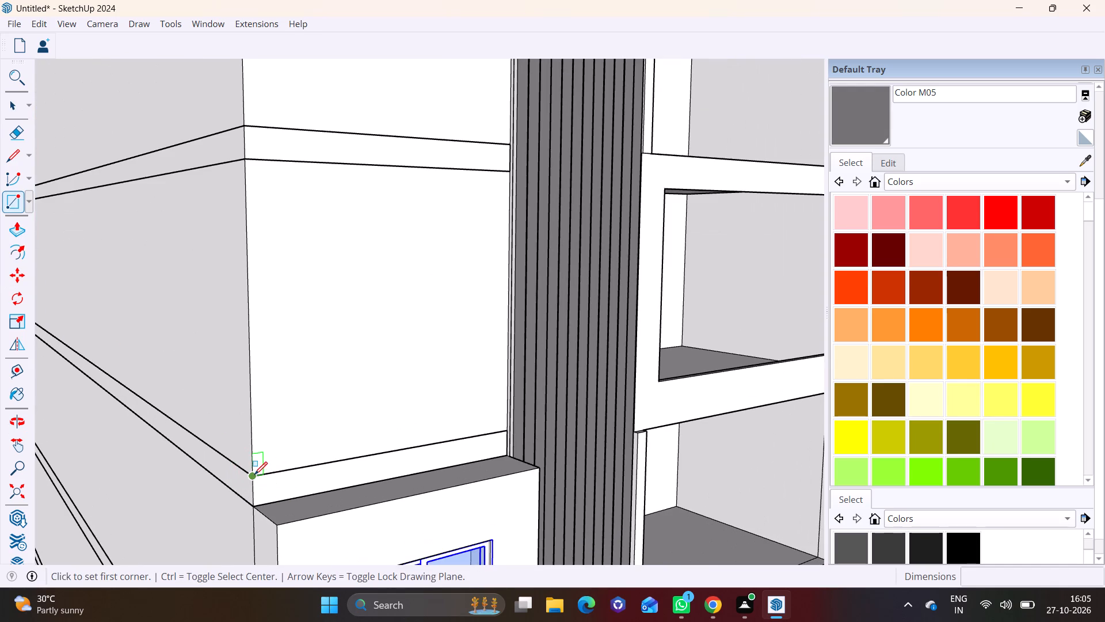
left_click(254, 475)
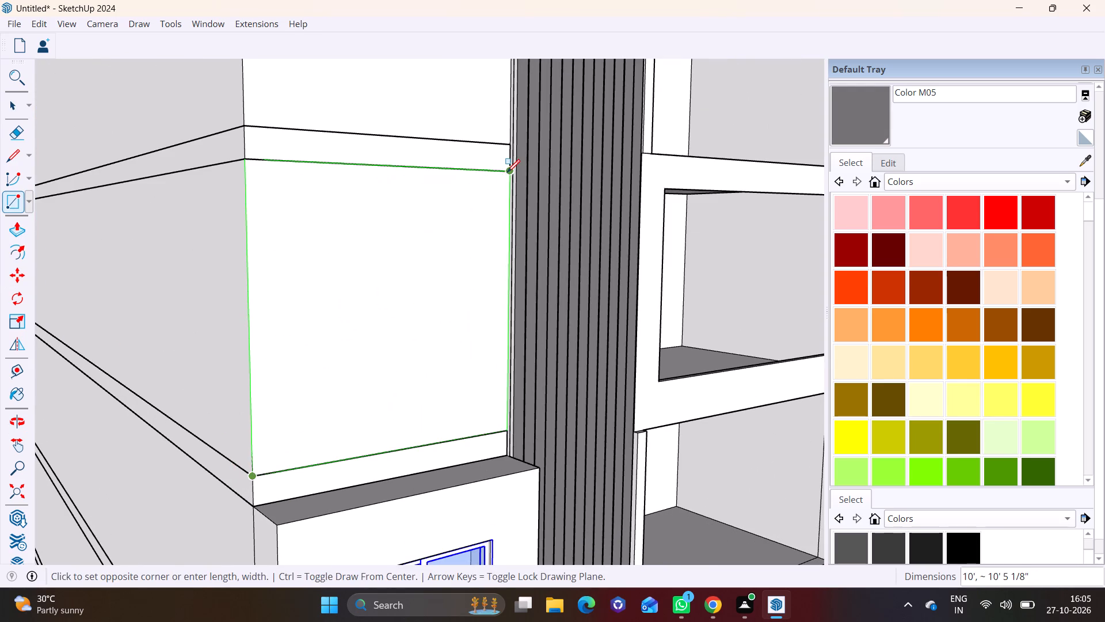
left_click(507, 172)
Push/Pull the new rectangle outward 1' 11 1/8" to the front of the box below, undoing and repeating the extrusion once.
key("space")
left_click(357, 276)
left_click(16, 229)
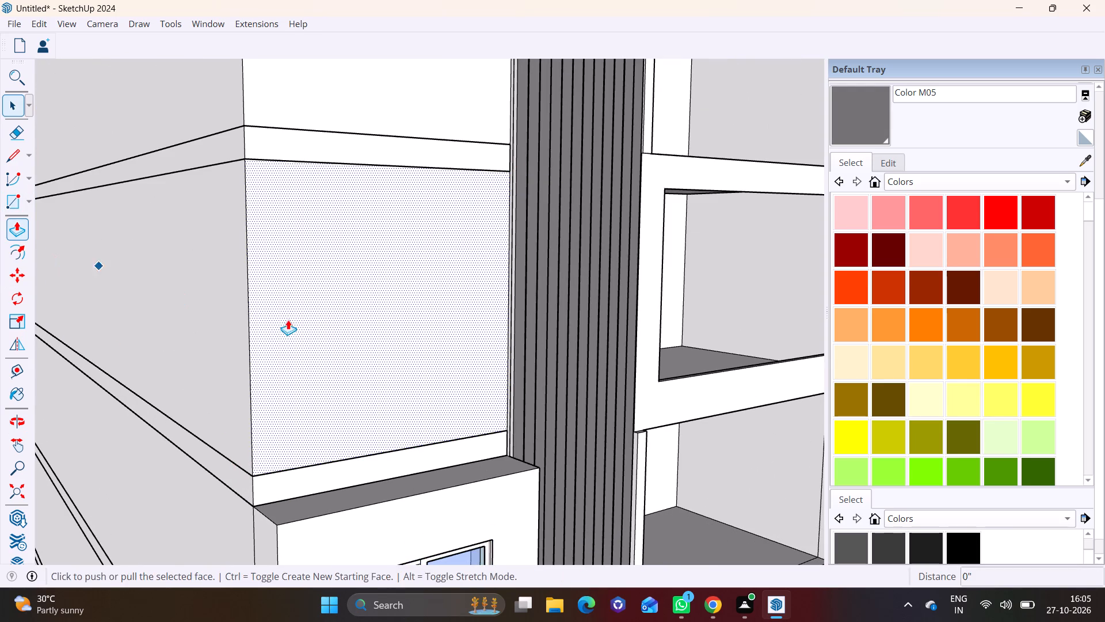
left_click(327, 318)
left_click(279, 524)
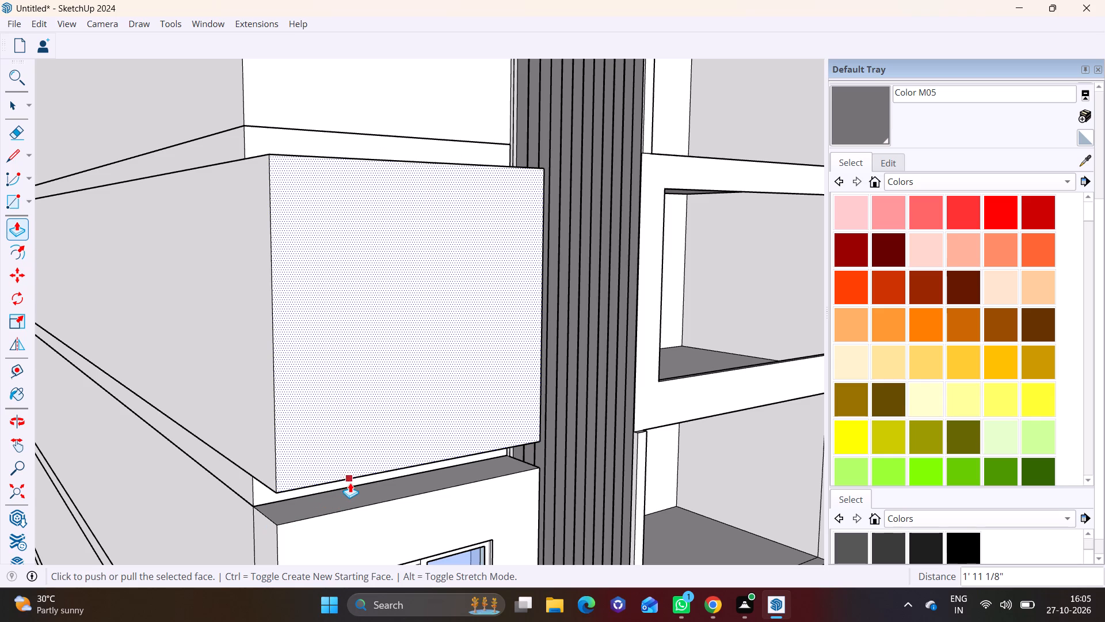
key("ctrl+z")
left_click(288, 350)
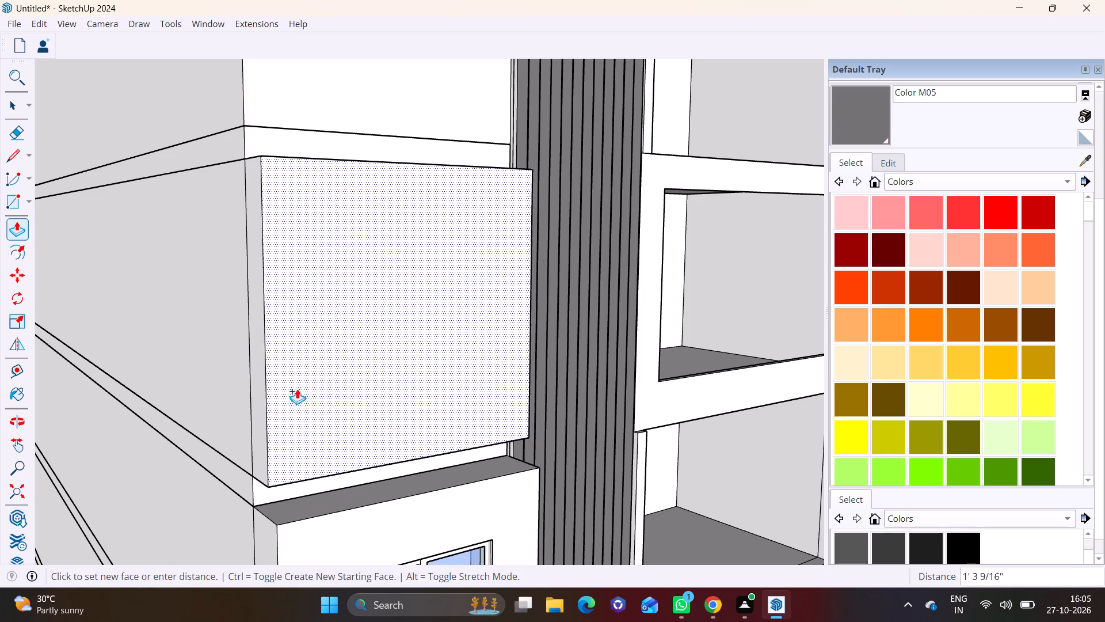
left_click(275, 529)
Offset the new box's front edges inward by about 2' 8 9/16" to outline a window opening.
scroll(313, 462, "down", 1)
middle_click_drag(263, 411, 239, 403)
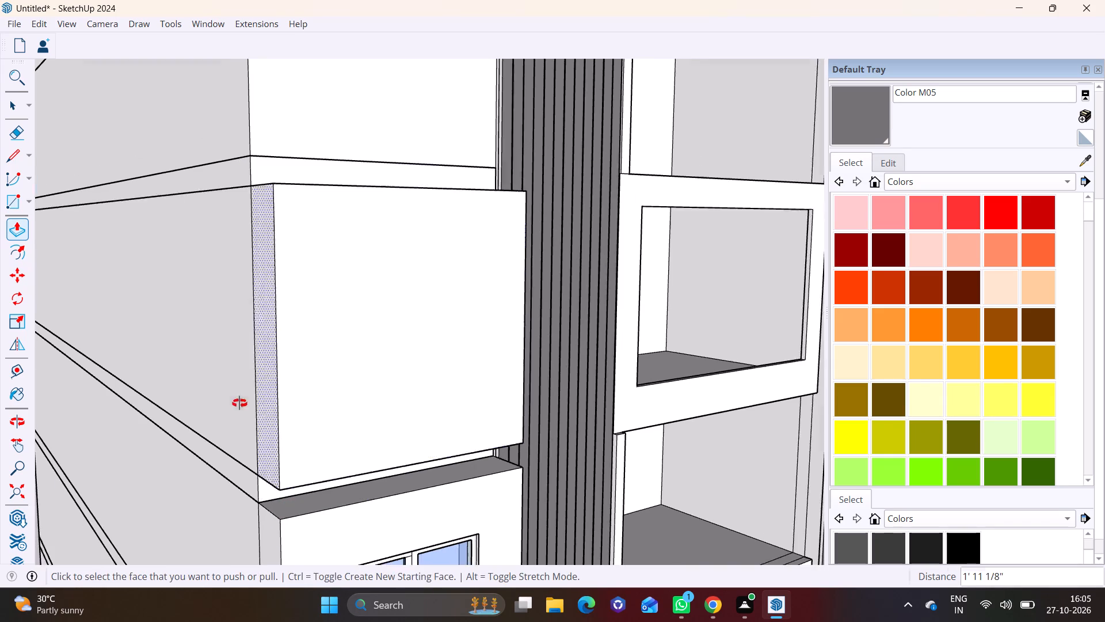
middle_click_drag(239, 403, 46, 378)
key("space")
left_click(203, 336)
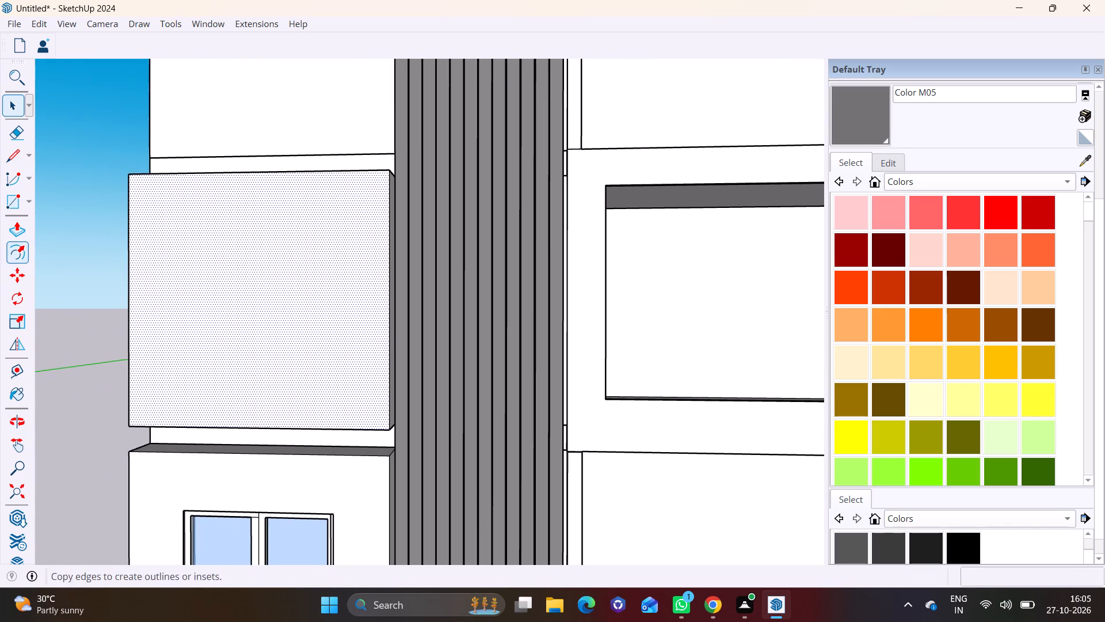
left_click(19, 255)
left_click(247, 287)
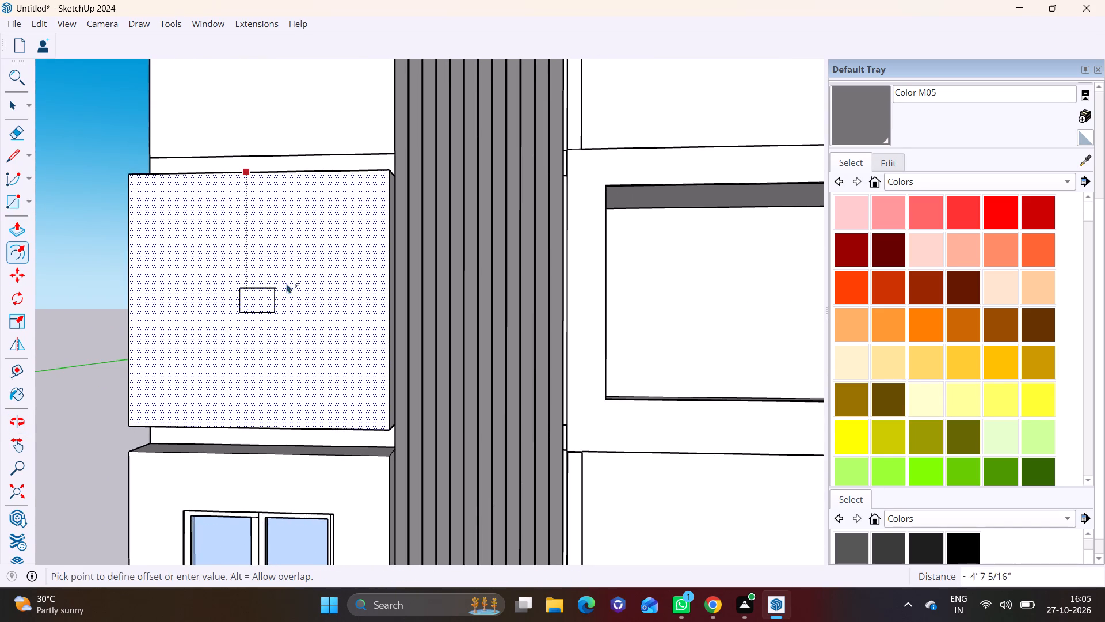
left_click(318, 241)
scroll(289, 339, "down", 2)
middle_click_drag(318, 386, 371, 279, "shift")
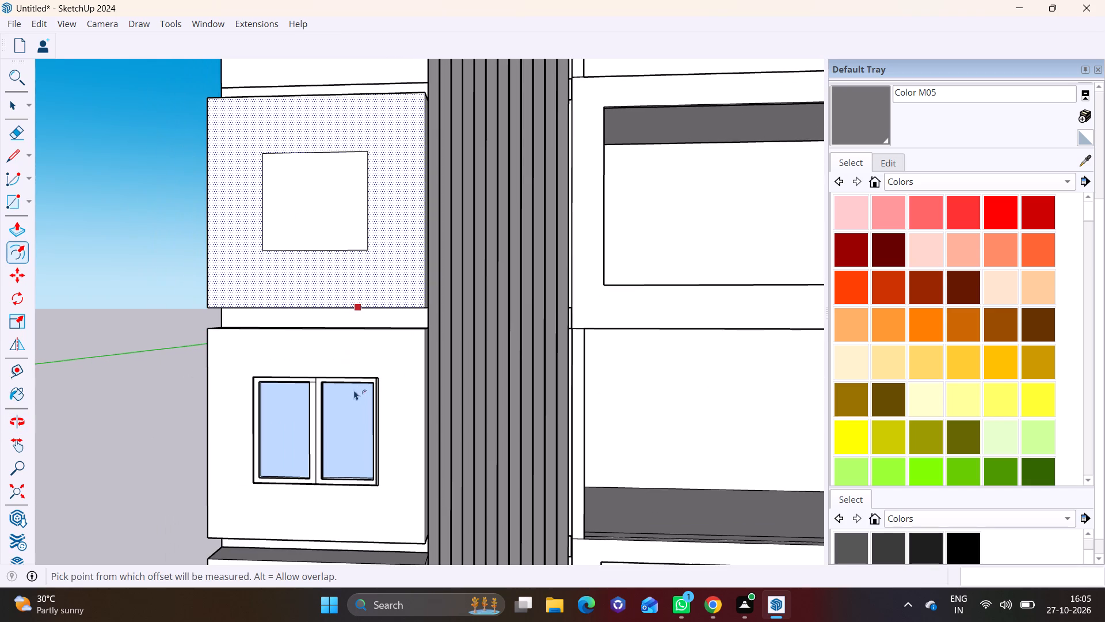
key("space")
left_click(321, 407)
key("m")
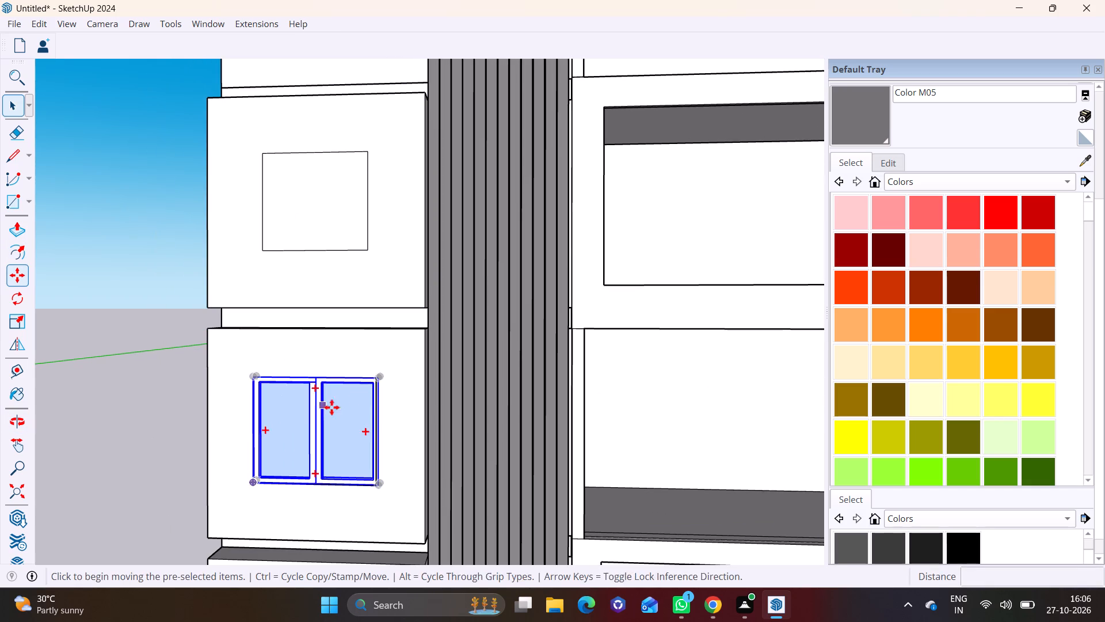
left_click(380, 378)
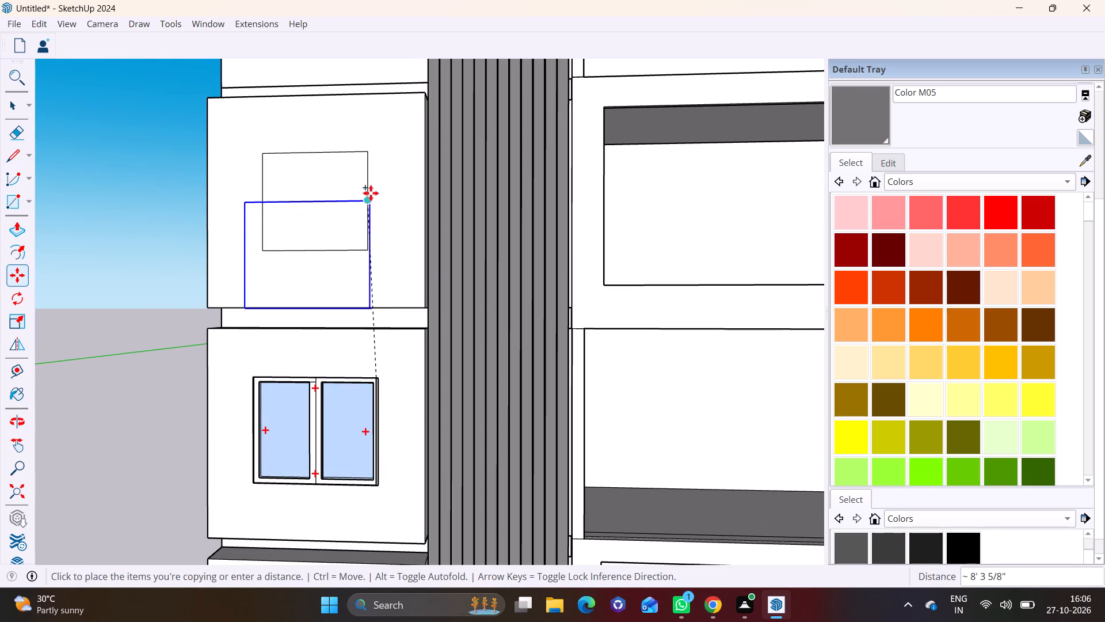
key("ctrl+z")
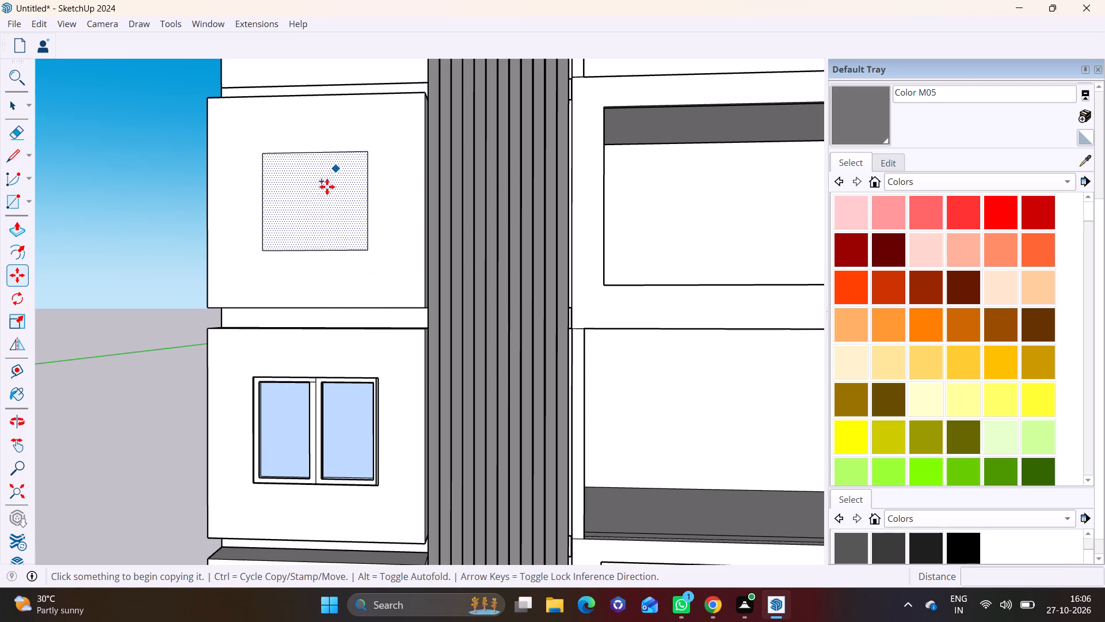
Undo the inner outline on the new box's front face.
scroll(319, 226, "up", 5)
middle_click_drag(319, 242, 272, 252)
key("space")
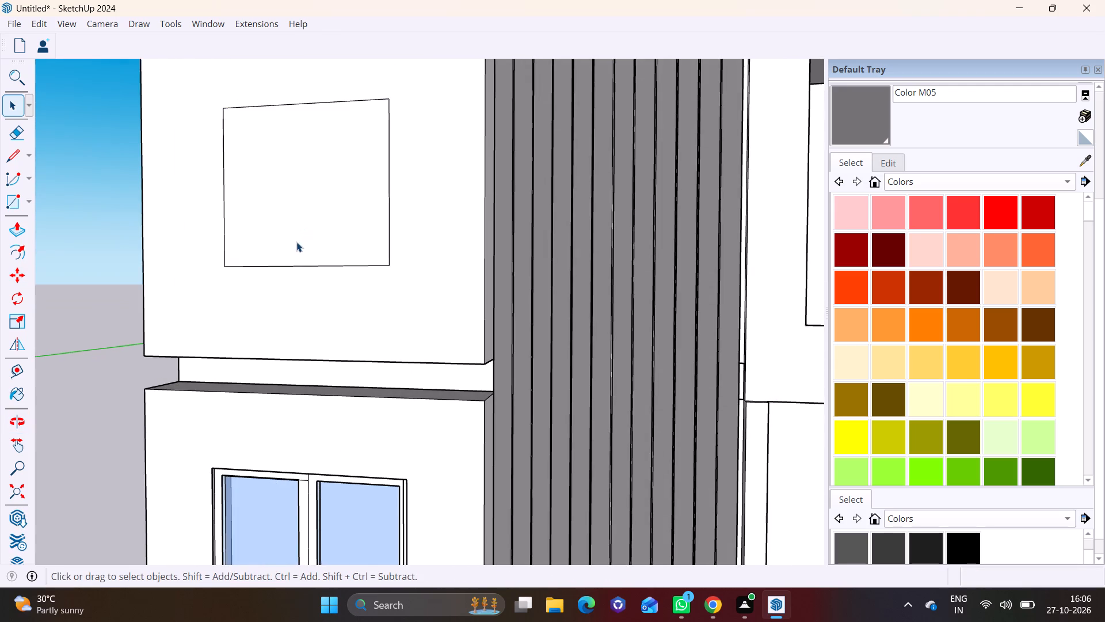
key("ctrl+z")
Offset the new box's front edges inward to outline an opening close in size to the window below.
left_click(234, 222)
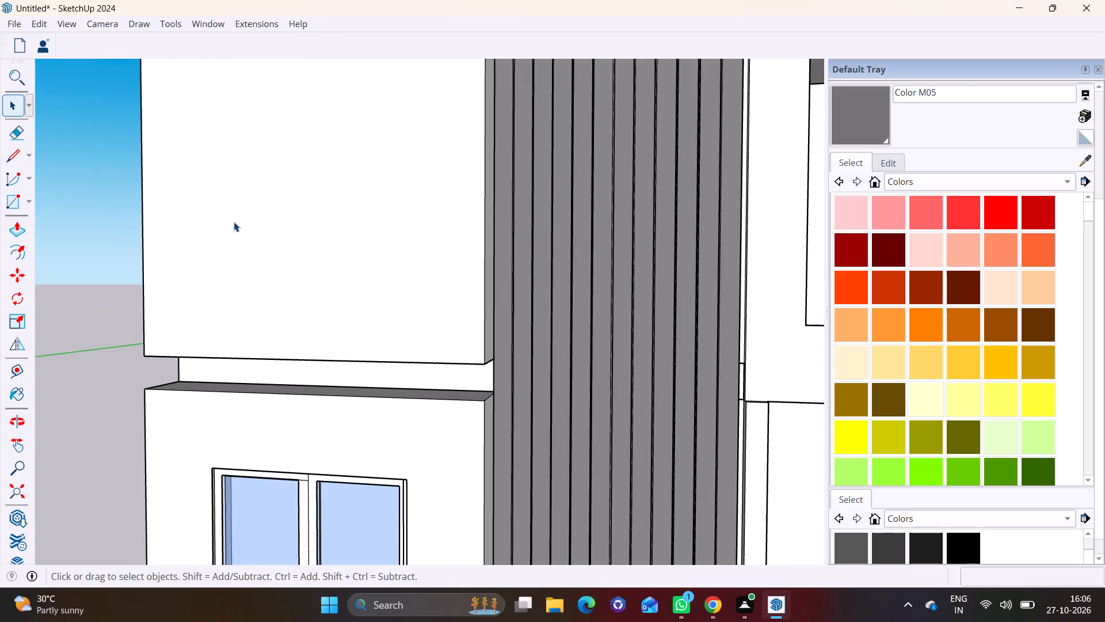
left_click(23, 253)
left_click(316, 245)
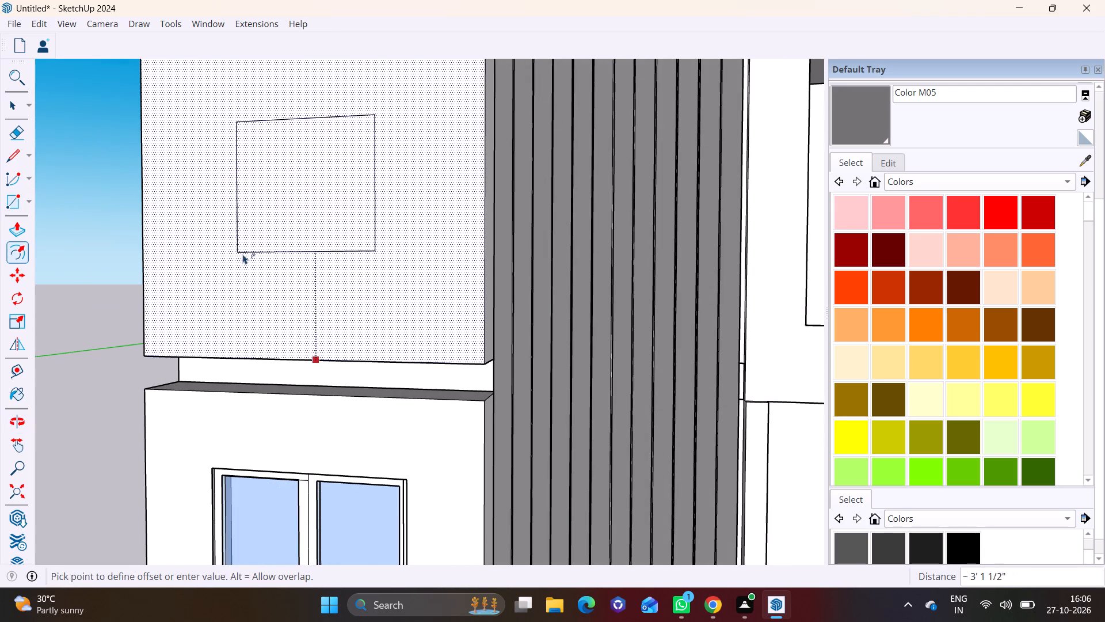
left_click(180, 276)
Push/Pull the outlined opening inward about 1' 2 13/16" to form the new box's window recess.
scroll(367, 304, "down", 5)
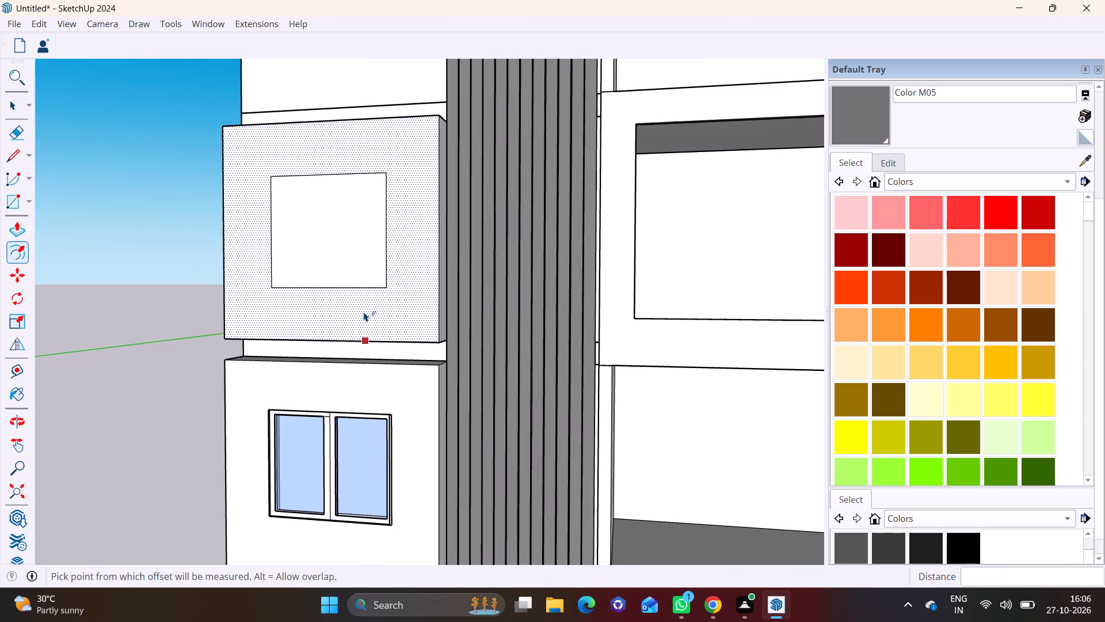
middle_click_drag(359, 307, 347, 444, "shift")
key("space")
left_click(334, 377)
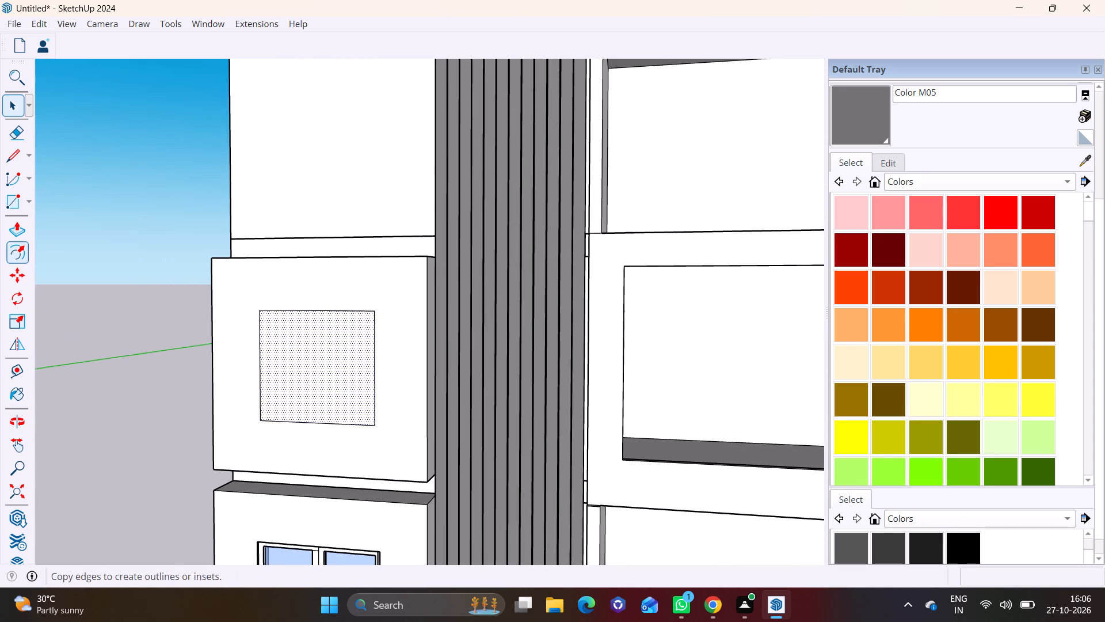
left_click(6, 227)
left_click(300, 387)
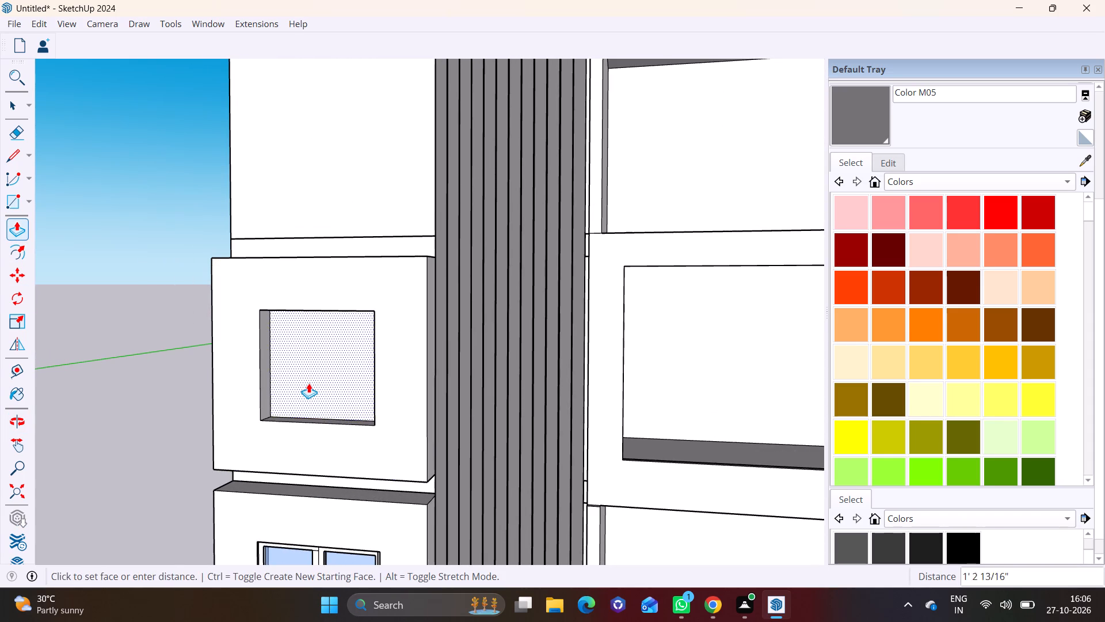
left_click(312, 381)
Copy the window from the box below up to the new recess, matching its top corner to the opening's corner.
scroll(330, 407, "down", 3)
middle_click_drag(354, 386, 356, 289, "shift")
key("space")
left_click(324, 433)
key("m")
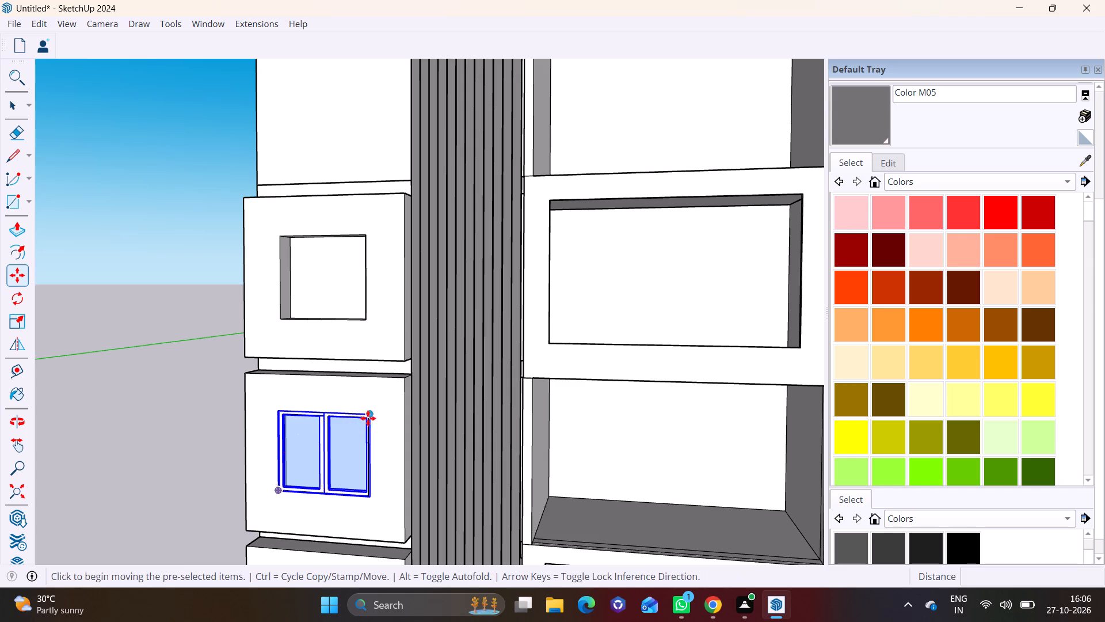
left_click(367, 415)
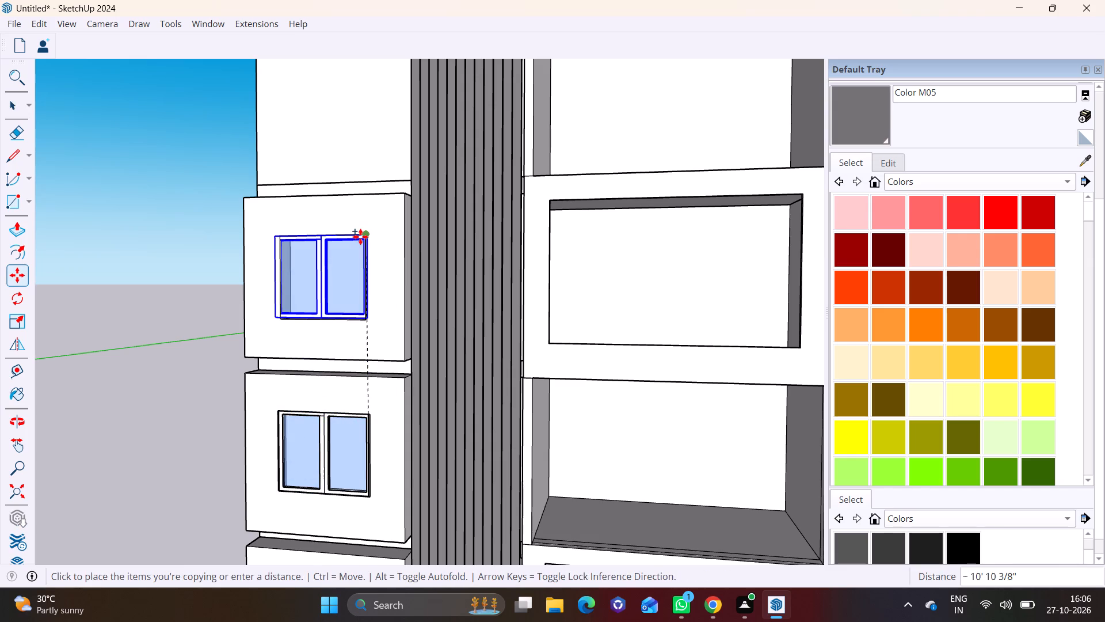
left_click(360, 237)
key("space")
Examine how the copied window fits the edges of the new recess from several angles.
left_click_drag(162, 297, 167, 297)
middle_click_drag(265, 348, 426, 381)
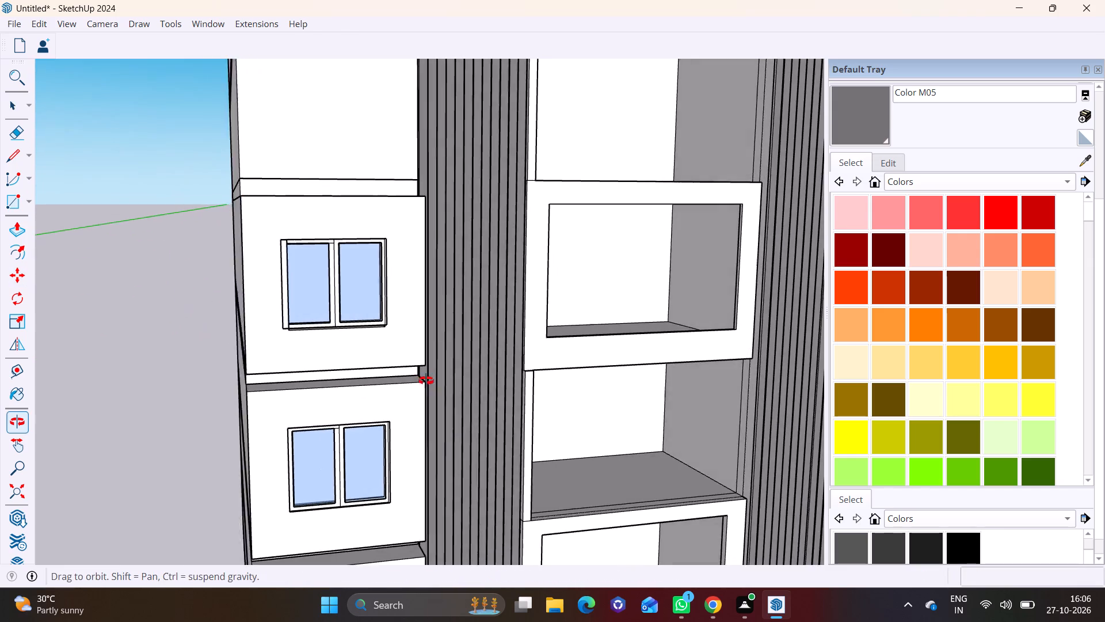
middle_click_drag(426, 381, 429, 381)
scroll(373, 330, "up", 7)
middle_click_drag(360, 338, 364, 279)
scroll(285, 253, "up", 2)
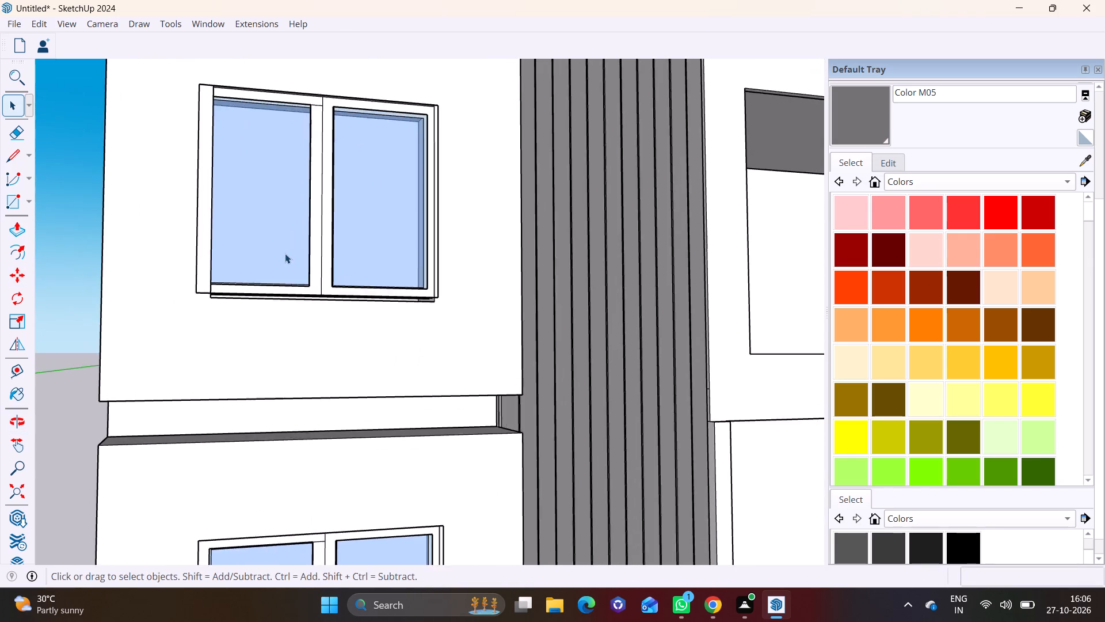
scroll(304, 285, "up", 1)
middle_click_drag(305, 285, 230, 346)
scroll(230, 347, "down", 4)
middle_click_drag(253, 374, 195, 401)
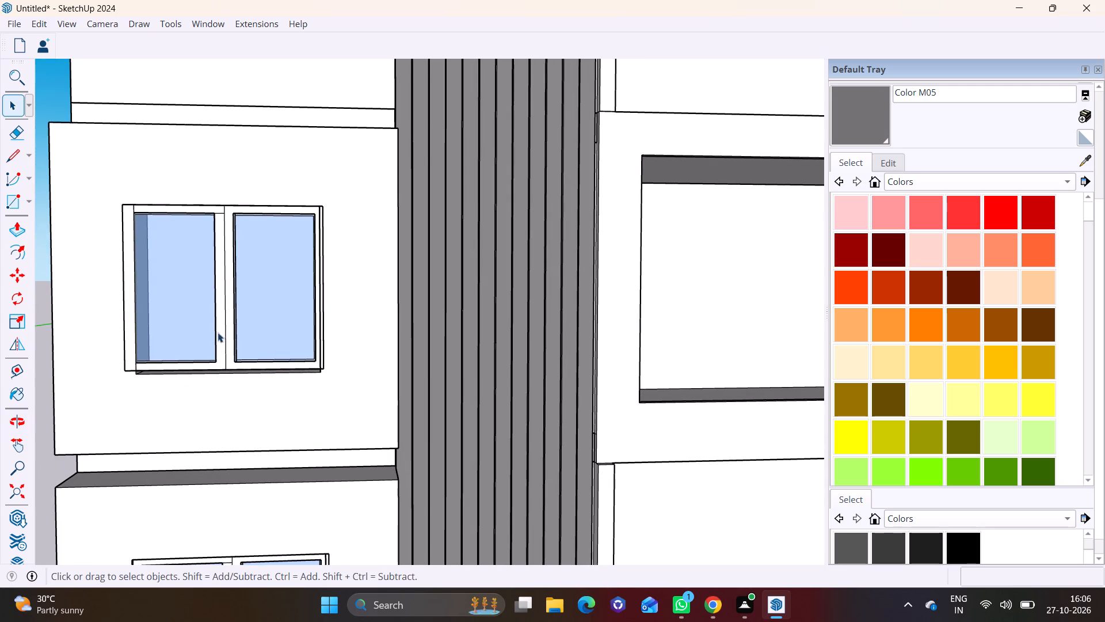
Move the copied window sideways out of the recess, in front of the ribbed strip, to expose the opening.
left_click(223, 328)
key("m")
left_click(319, 203)
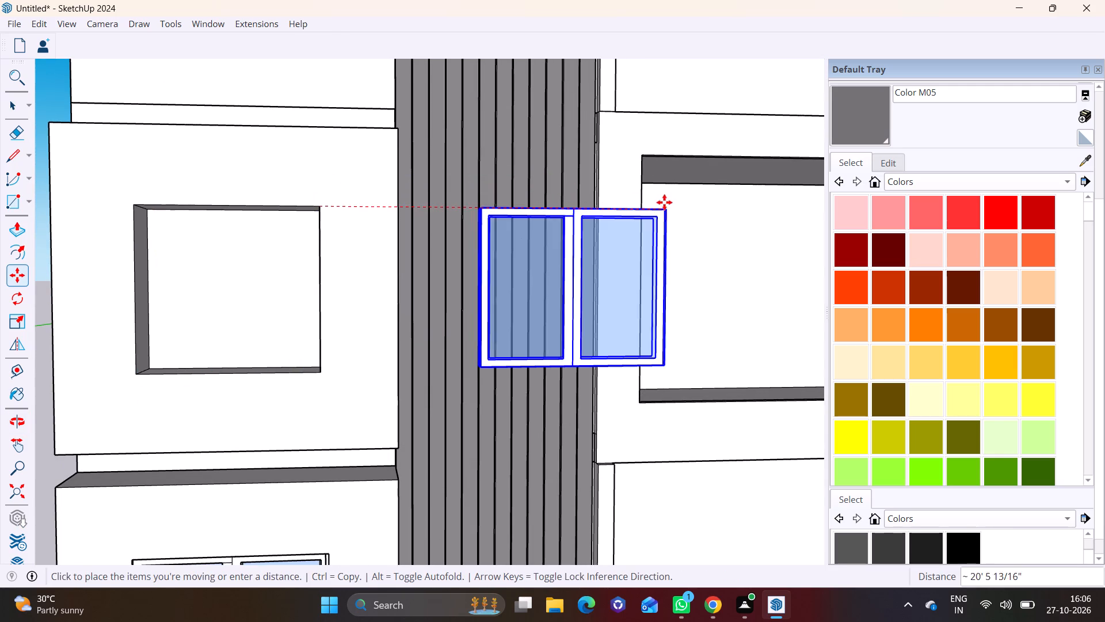
left_click(650, 205)
Push/Pull the new recess's bottom face down about 3/4" to make the opening taller.
scroll(235, 307, "up", 2)
middle_click_drag(204, 342, 146, 337)
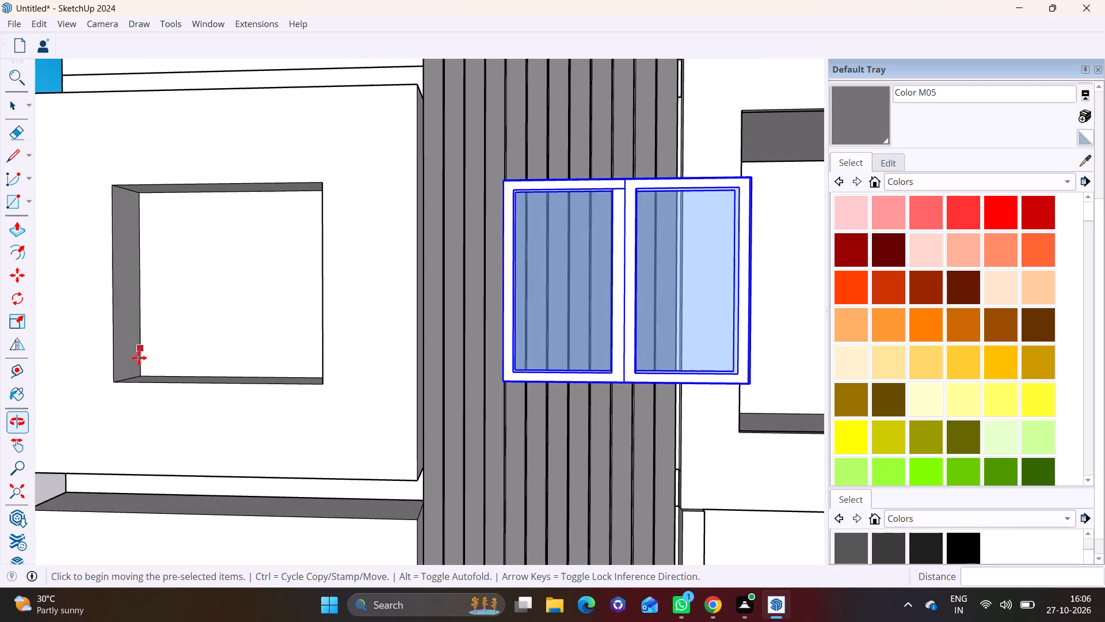
middle_click_drag(178, 376, 169, 412)
key("space")
left_click(220, 381)
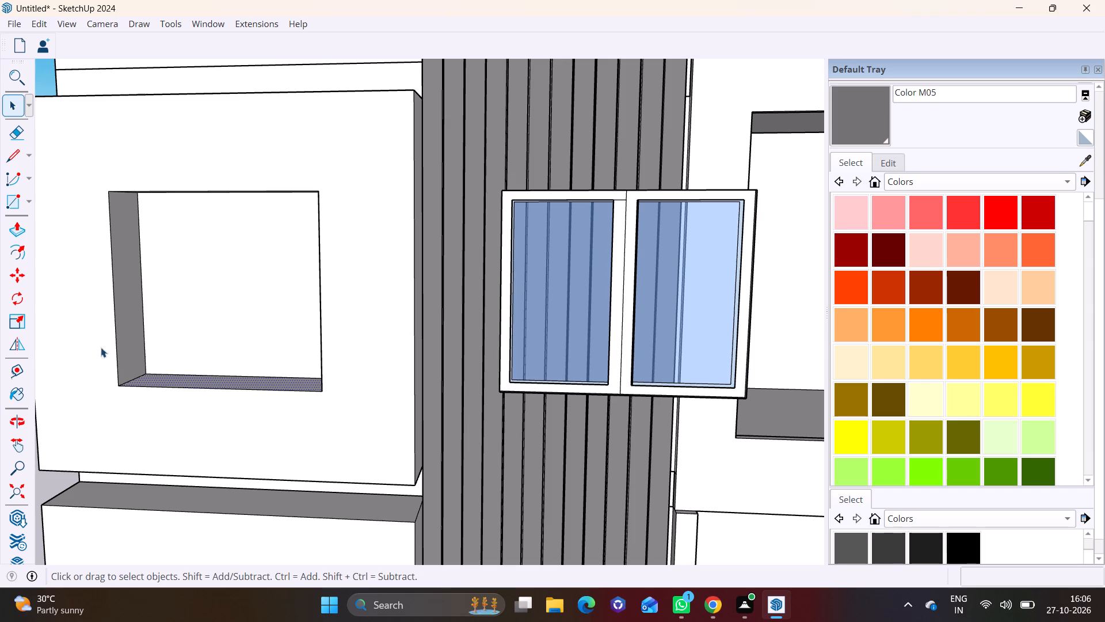
left_click(18, 232)
left_click(170, 374)
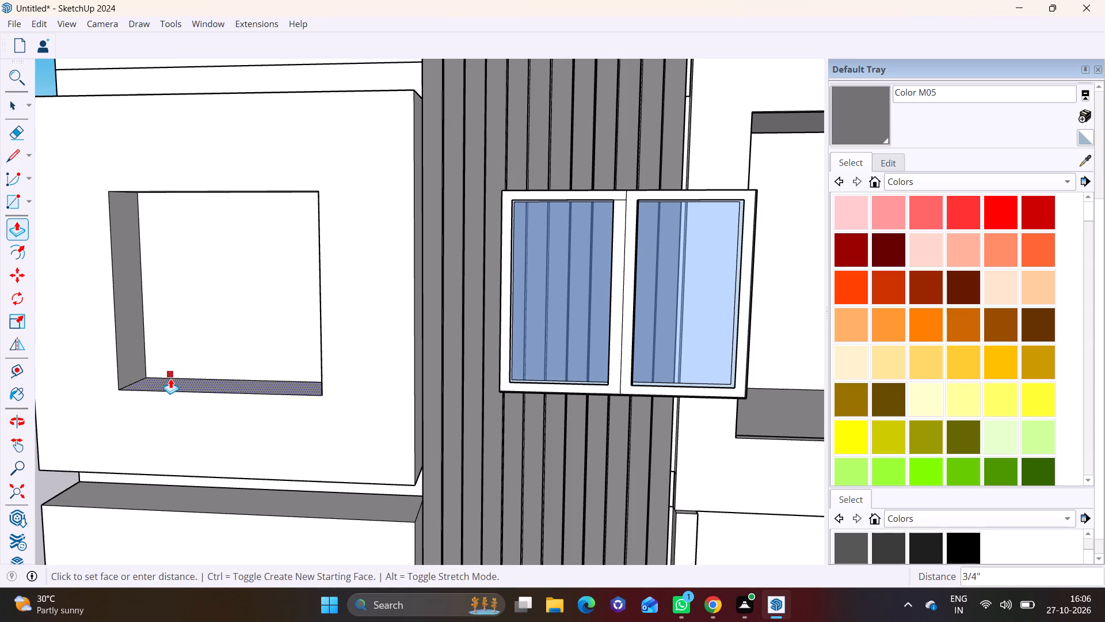
left_click(170, 380)
Push/Pull the new recess's exposed side face outward 2 3/8" to widen the opening.
key("space")
left_click(123, 326)
left_click(11, 225)
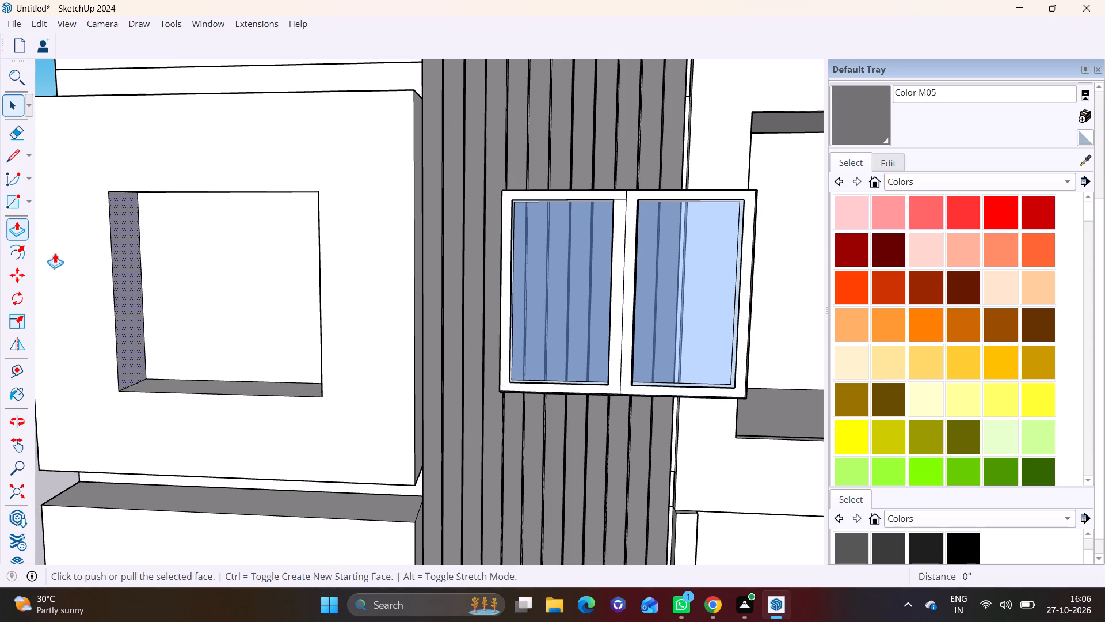
left_click(123, 276)
left_click(116, 274)
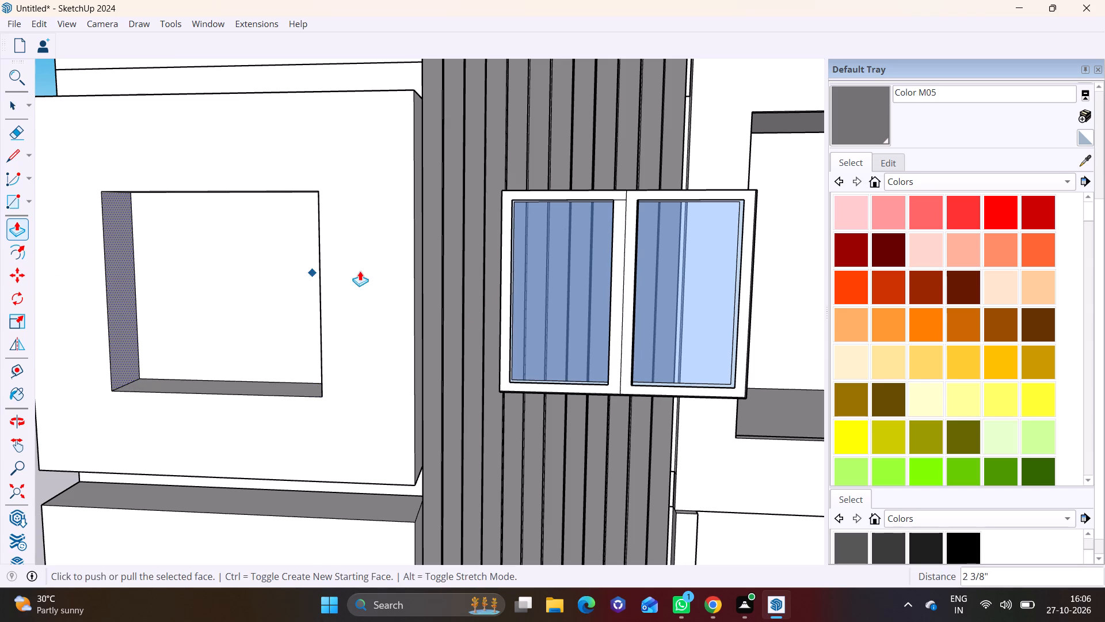
Move the window from in front of the ribbed strip back into the recess, matching its upper outer corner to the opening's corner.
key("space")
left_click(620, 292)
key("m")
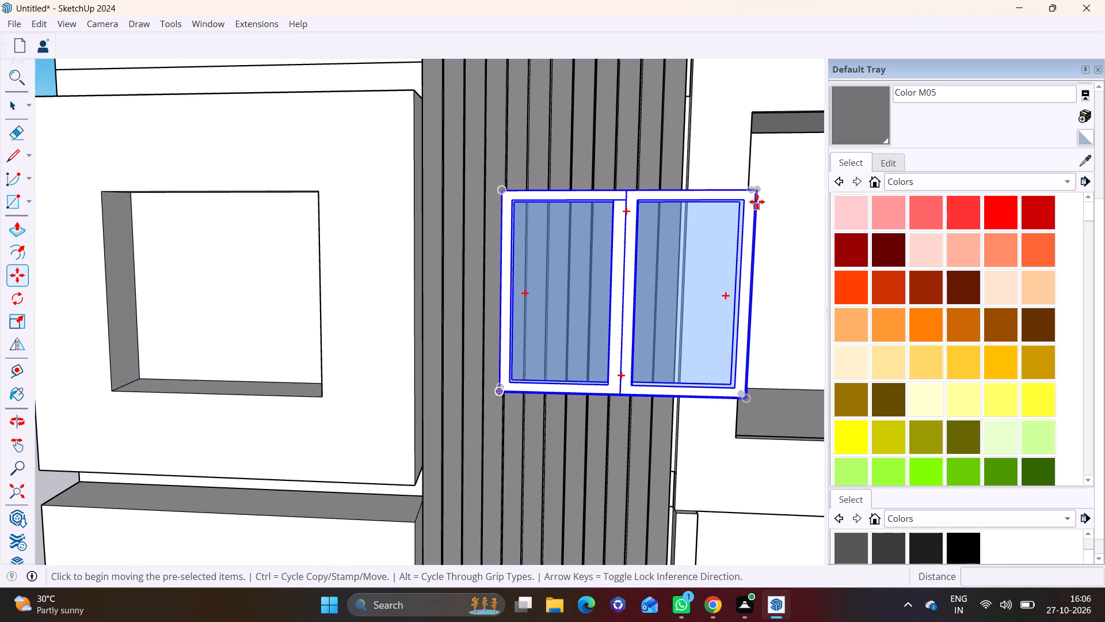
left_click(759, 193)
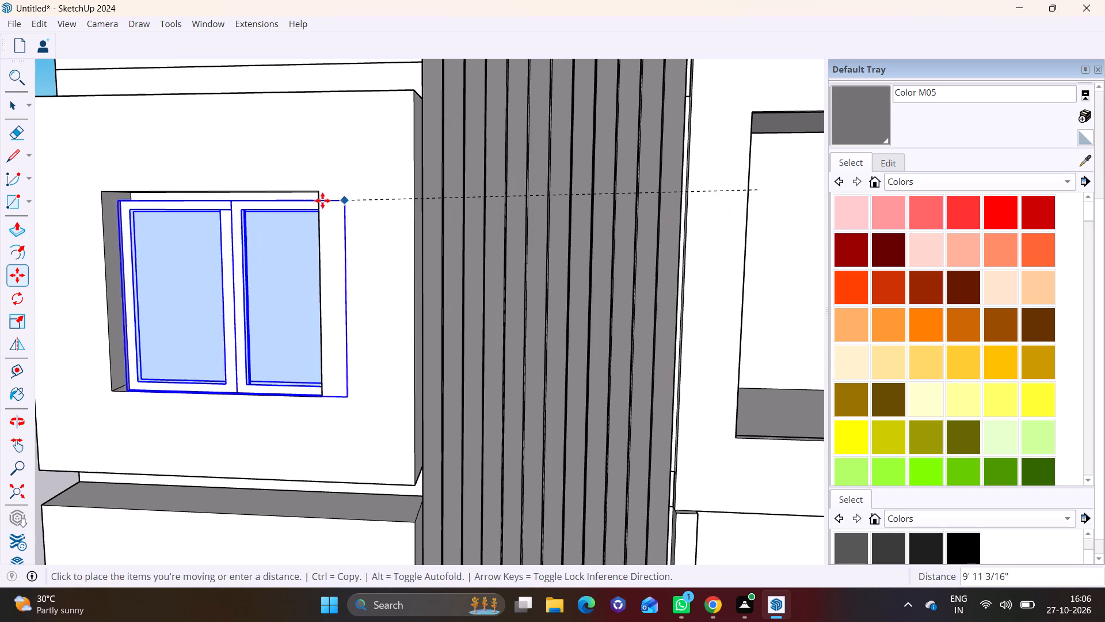
left_click(318, 190)
Push/Pull the recess's bottom face up about 3 1/16" to meet the underside of the window frame.
middle_click_drag(197, 310, 192, 281)
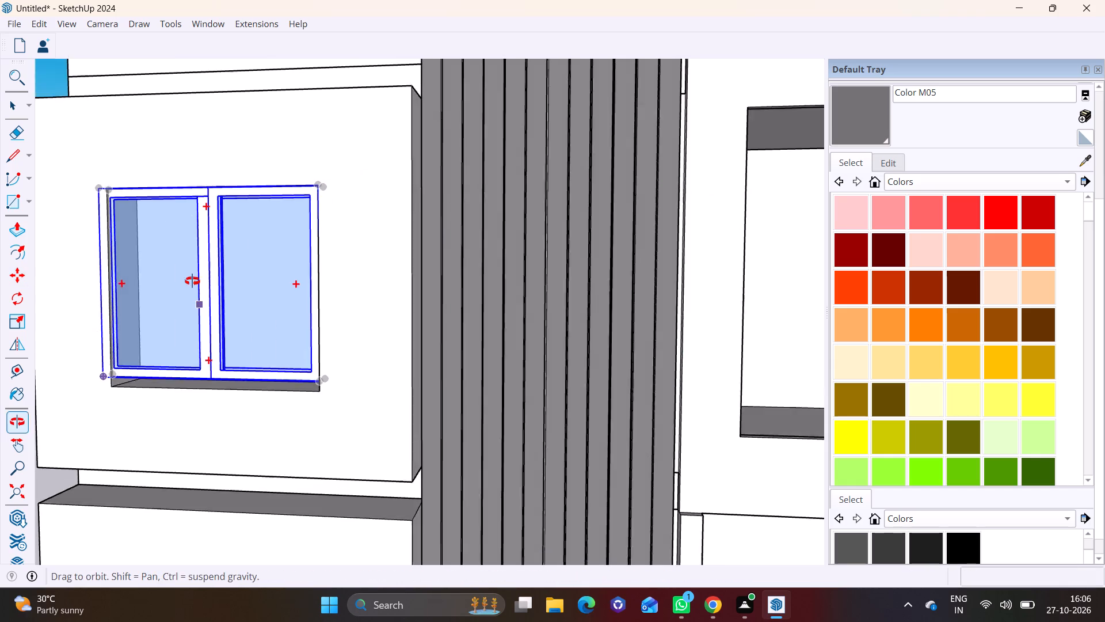
middle_click_drag(192, 281, 214, 267)
middle_click_drag(182, 289, 121, 361)
scroll(157, 388, "up", 3)
key("space")
left_click(199, 380)
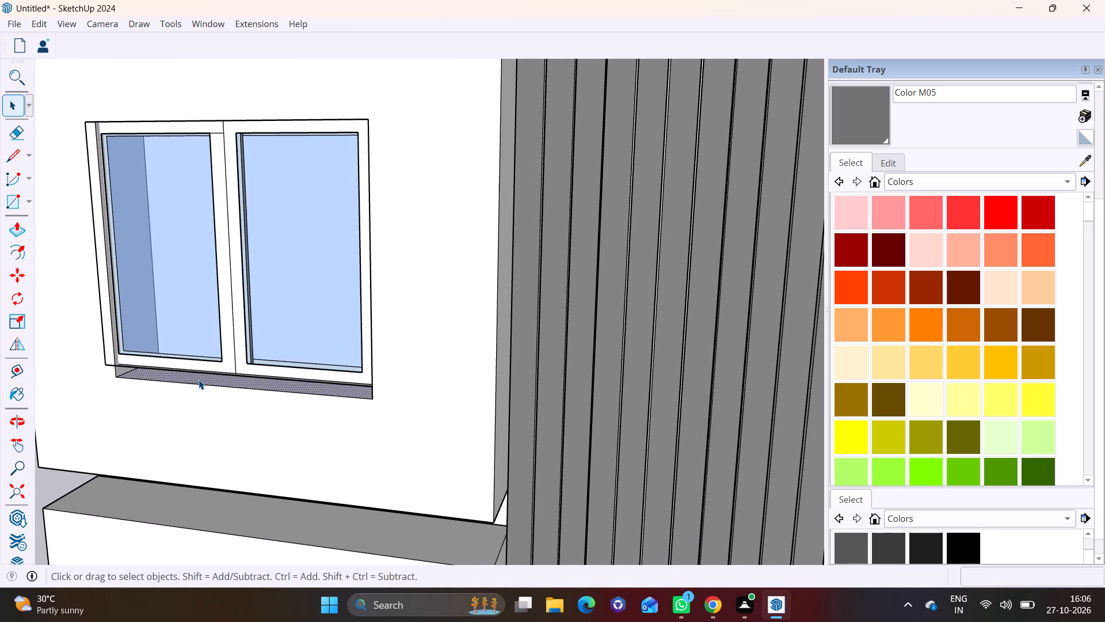
left_click(18, 223)
left_click(182, 377)
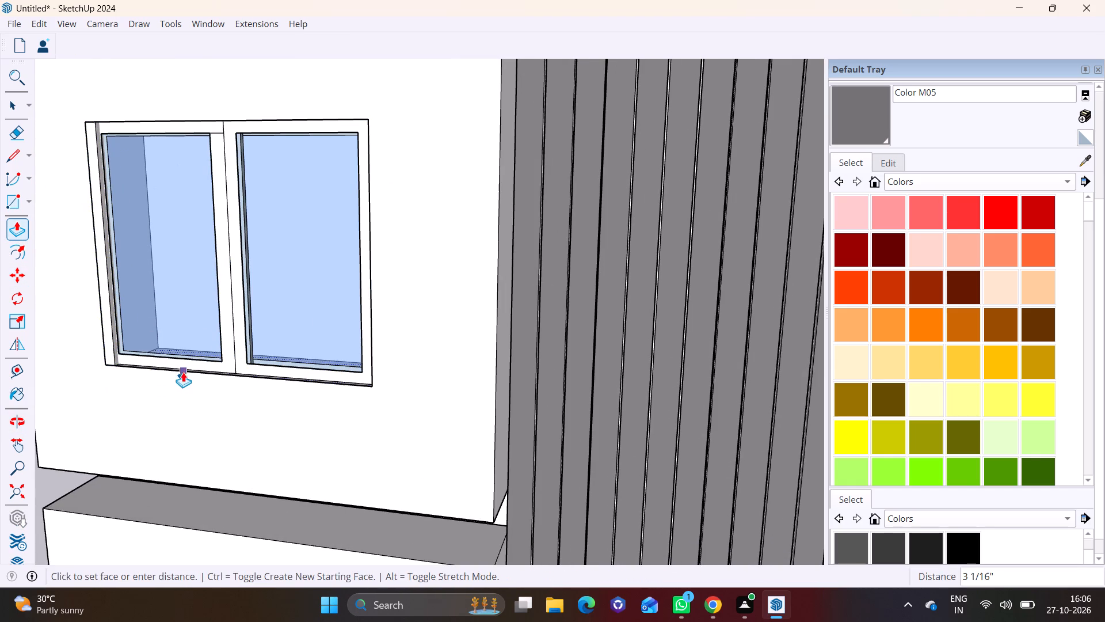
left_click(183, 370)
key("space")
left_click(144, 393)
Draw a rectangle corner to corner over the blank end-bay wall panel directly above the newly windowed box.
scroll(144, 393, "down", 8)
middle_click_drag(187, 388, 230, 380)
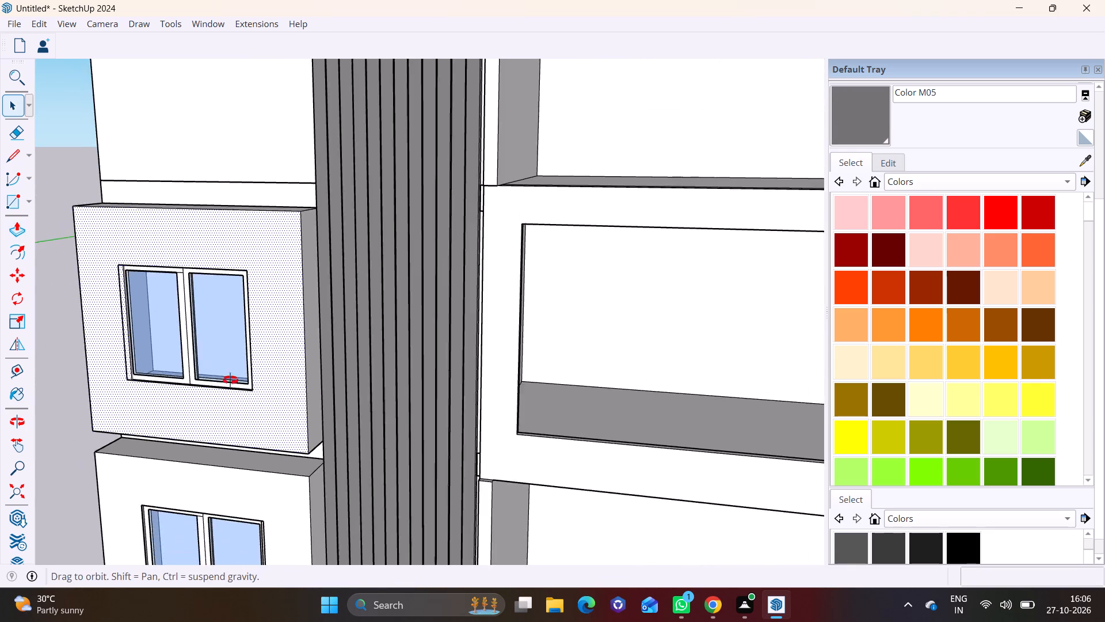
middle_click_drag(230, 380, 373, 301)
key("space")
left_click(198, 108)
scroll(213, 203, "down", 11)
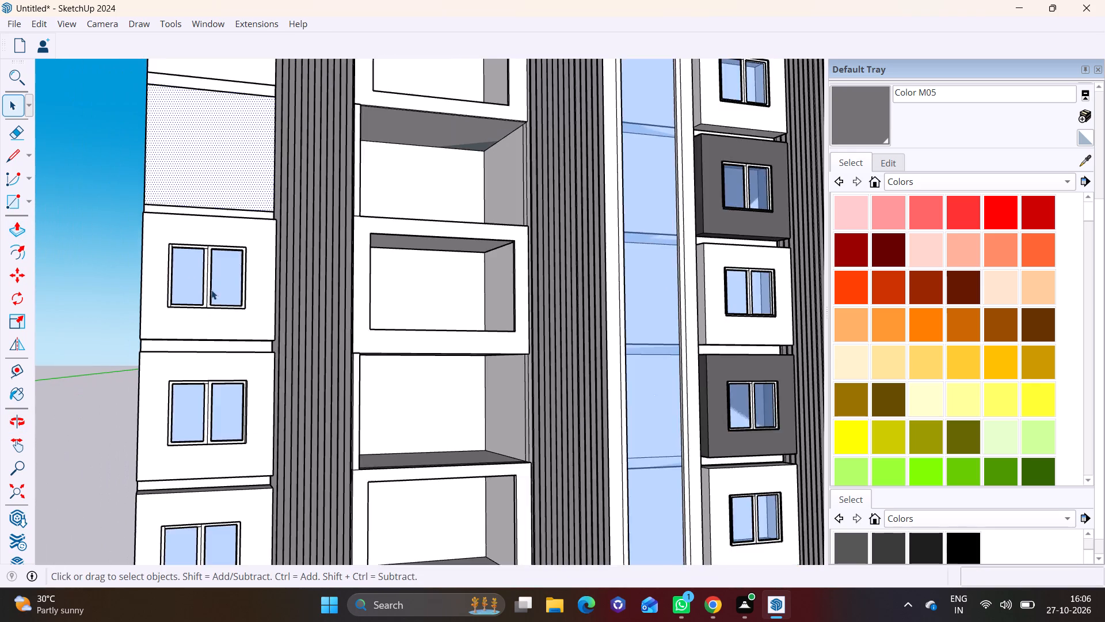
scroll(211, 290, "down", 4)
middle_click_drag(230, 274, 342, 481, "shift")
scroll(294, 403, "up", 6)
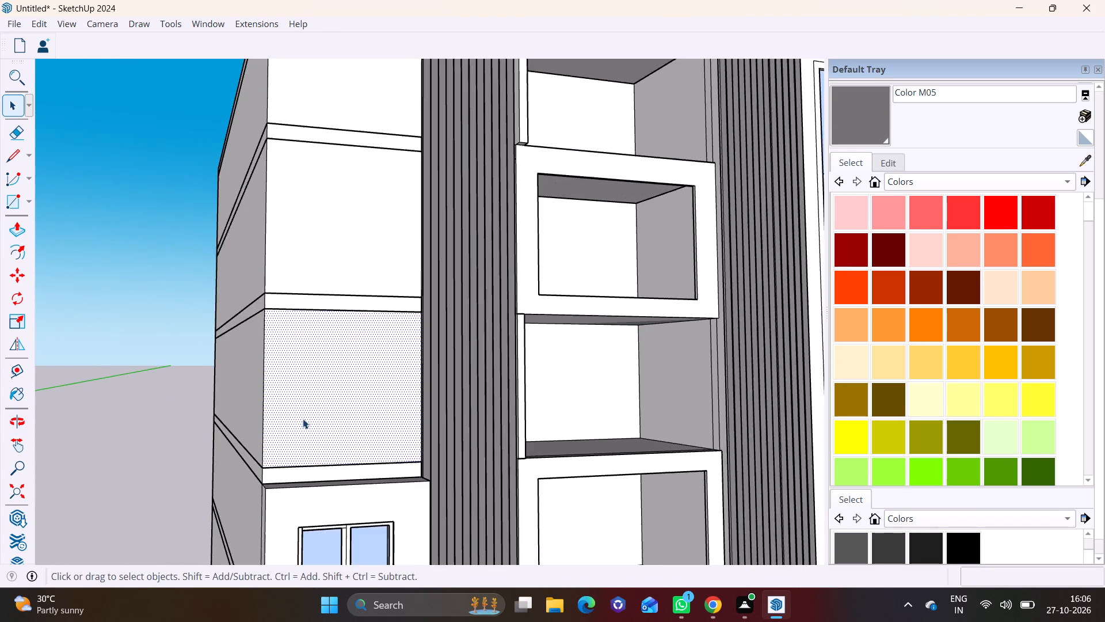
scroll(303, 419, "up", 3)
middle_click_drag(324, 453, 275, 488)
scroll(289, 470, "up", 3)
middle_click_drag(307, 474, 405, 513)
scroll(407, 510, "up", 3)
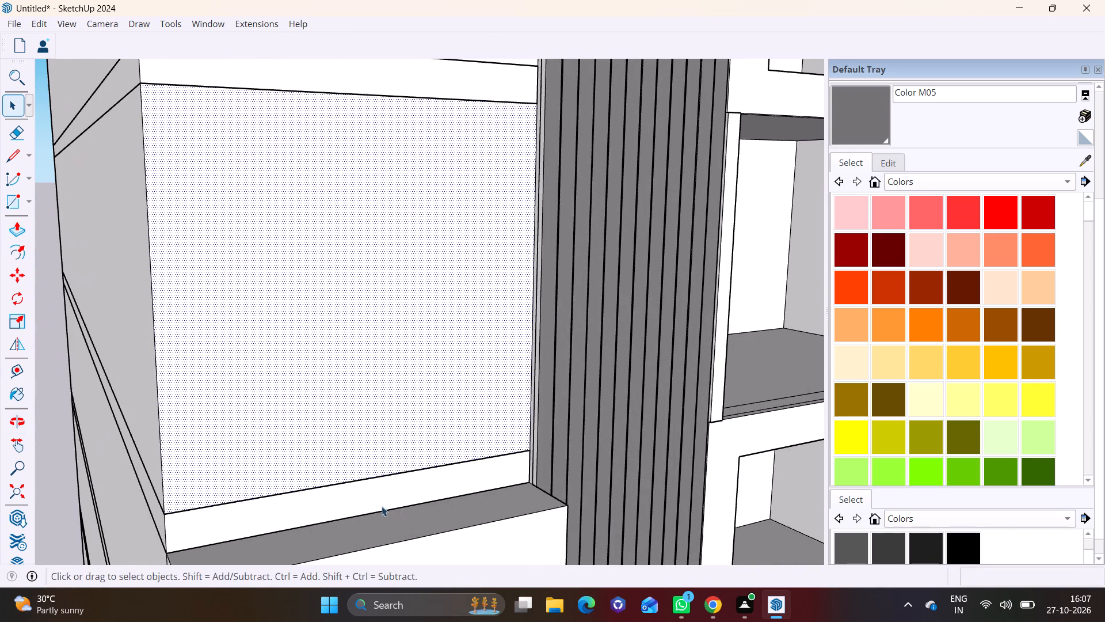
left_click(31, 201)
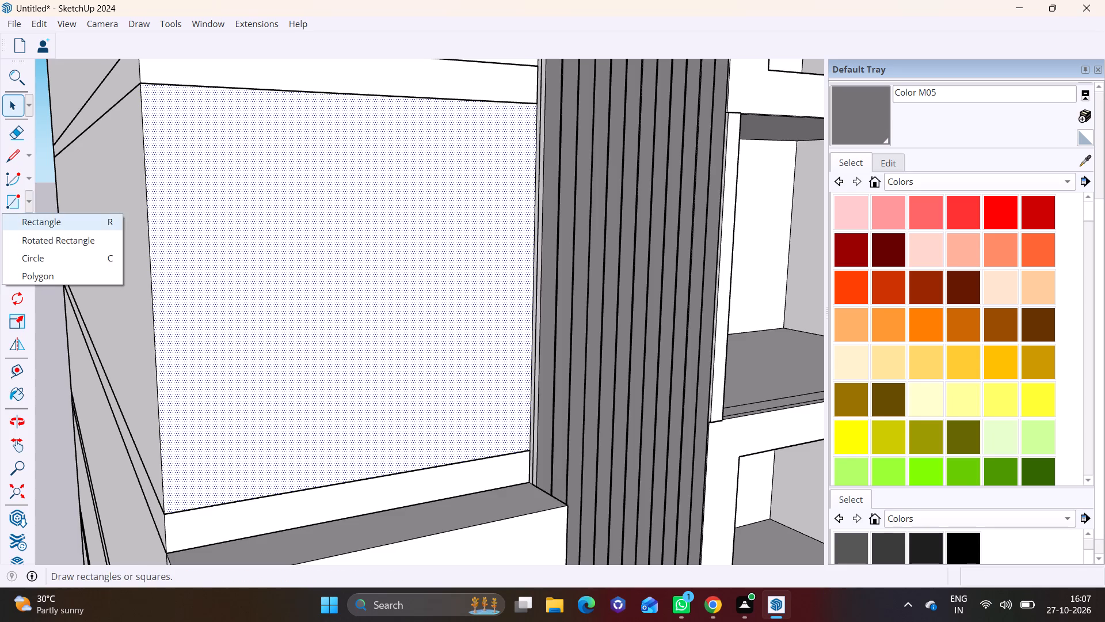
left_click(40, 218)
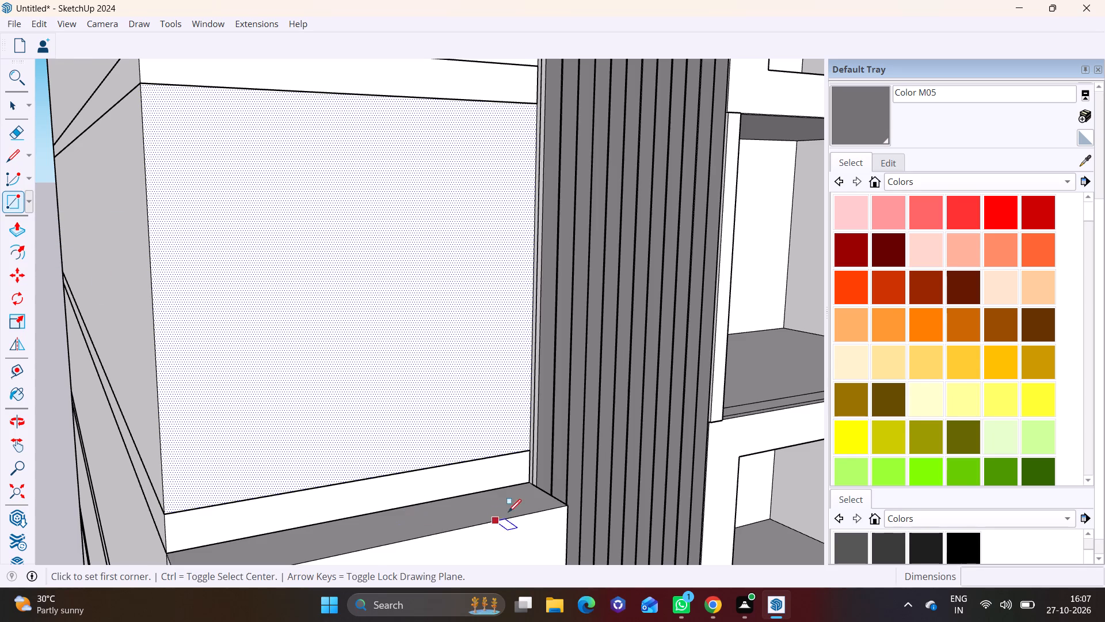
scroll(391, 418, "up", 1)
left_click(140, 522)
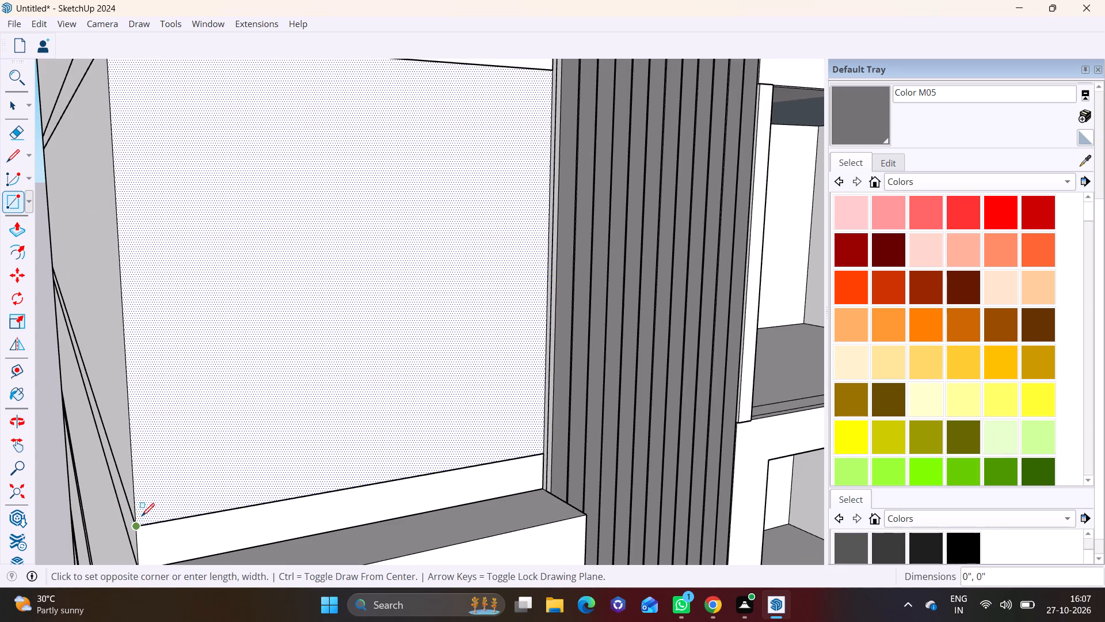
scroll(241, 416, "down", 5)
scroll(343, 248, "up", 6)
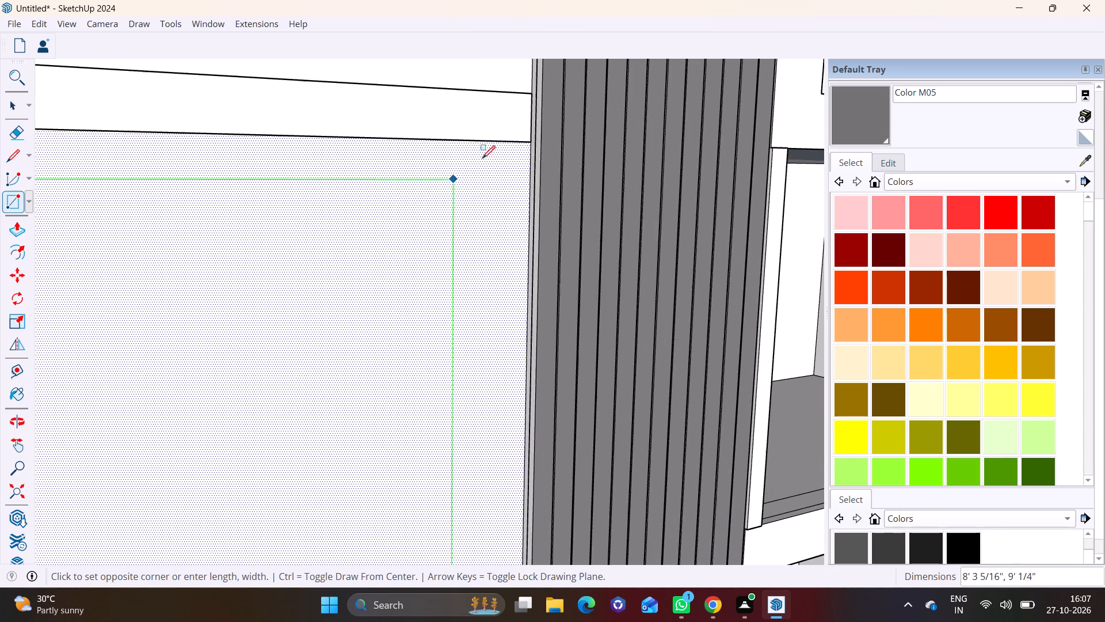
left_click(530, 142)
Push/Pull the blank panel outward 1' 11 1/8" to project flush with the box below.
key("space")
left_click(320, 301)
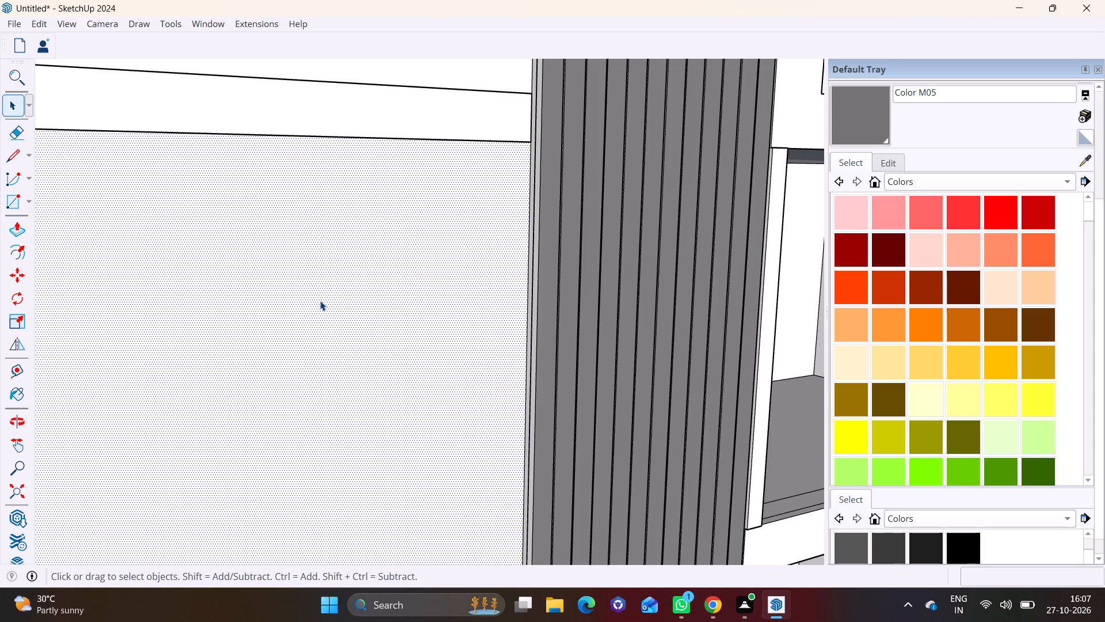
scroll(320, 301, "down", 8)
middle_click_drag(331, 347, 337, 235, "shift")
left_click(9, 226)
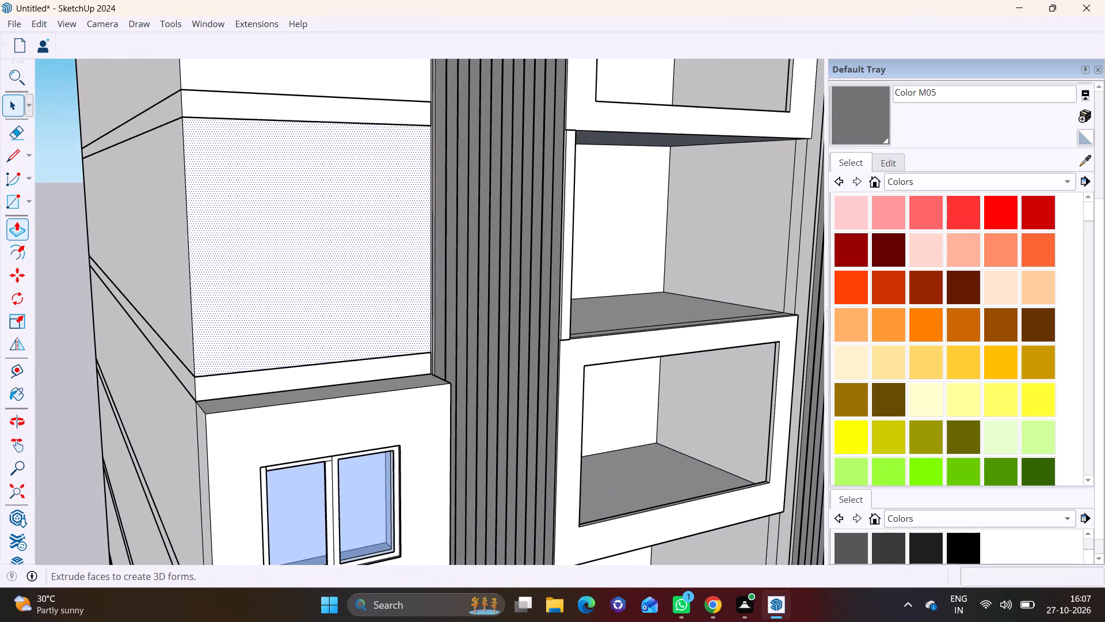
left_click(224, 253)
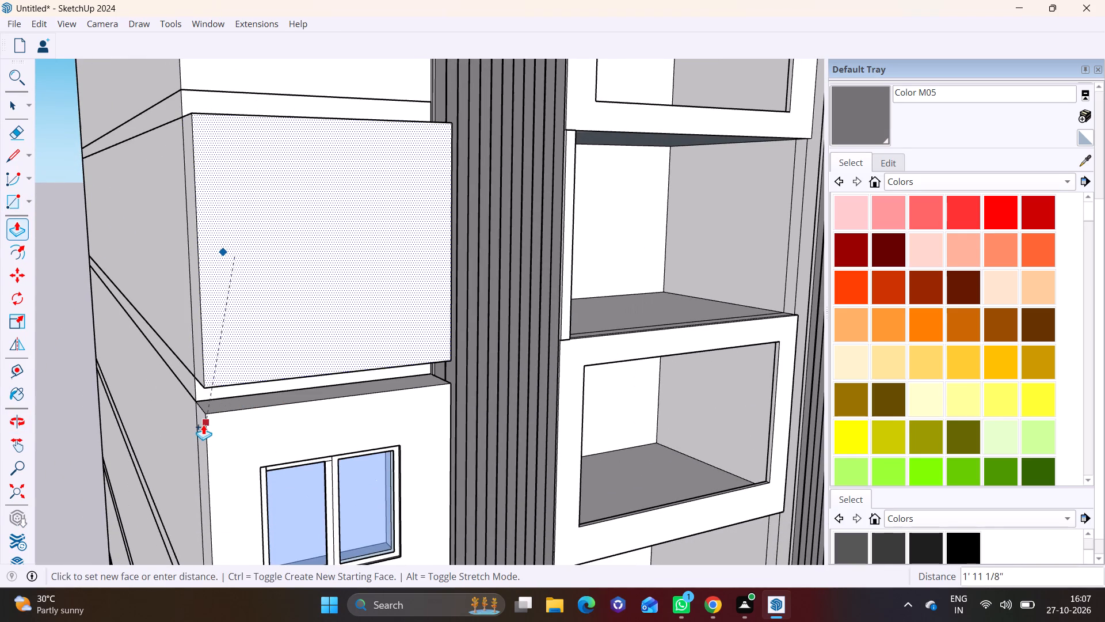
left_click(204, 425)
Offset the new box's front face outline inward about 2' 3 1/8" to outline a window opening.
scroll(271, 283, "up", 2)
middle_click_drag(262, 283, 141, 267)
scroll(177, 264, "down", 3)
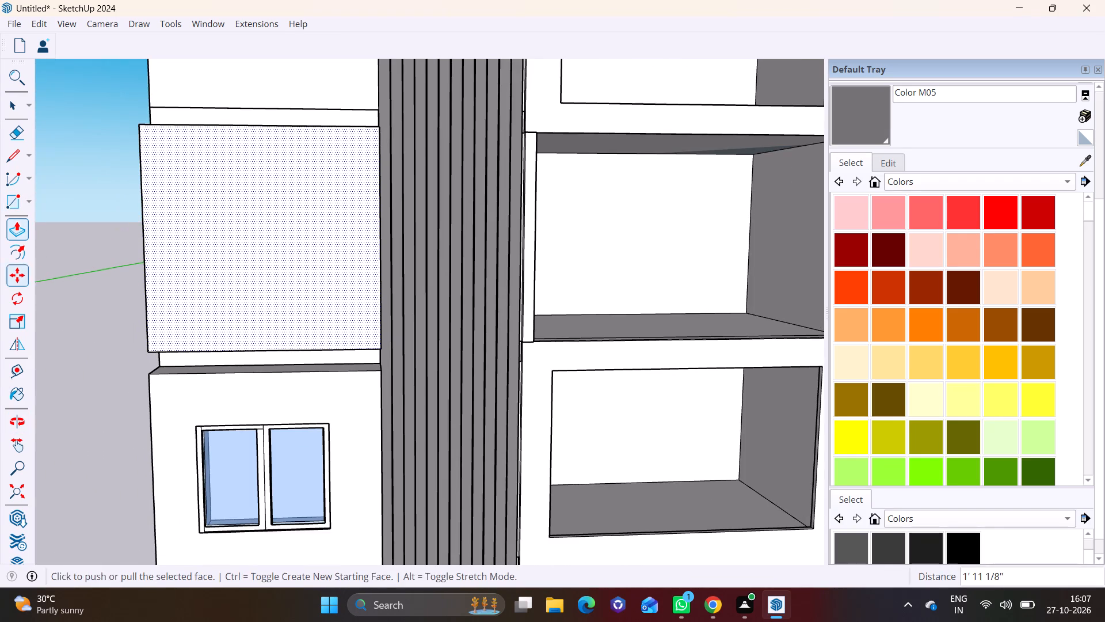
left_click(16, 257)
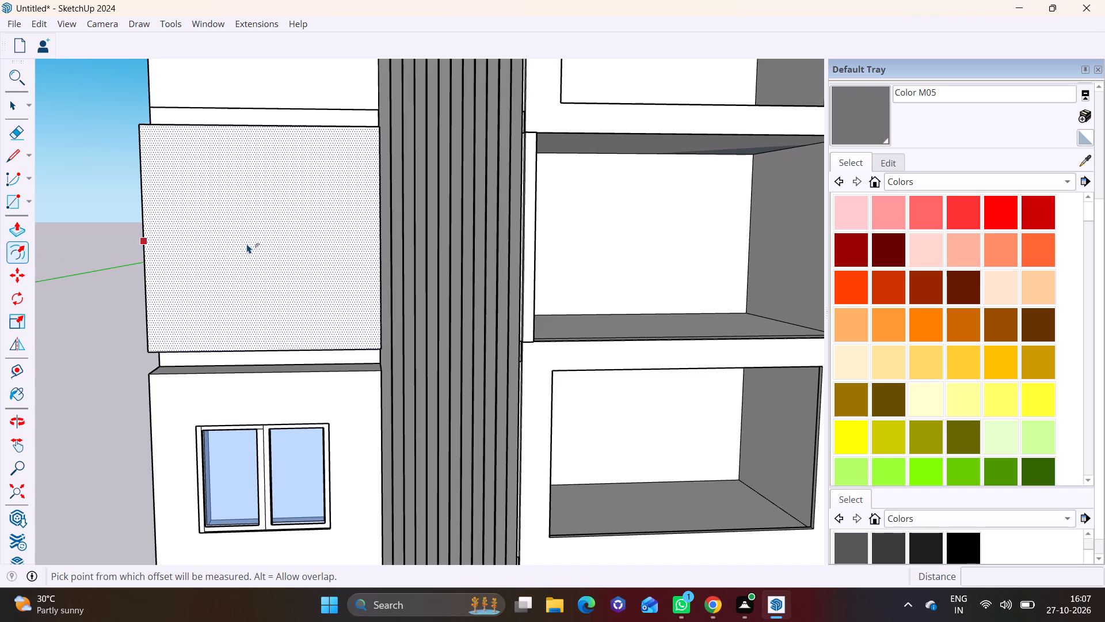
left_click(247, 244)
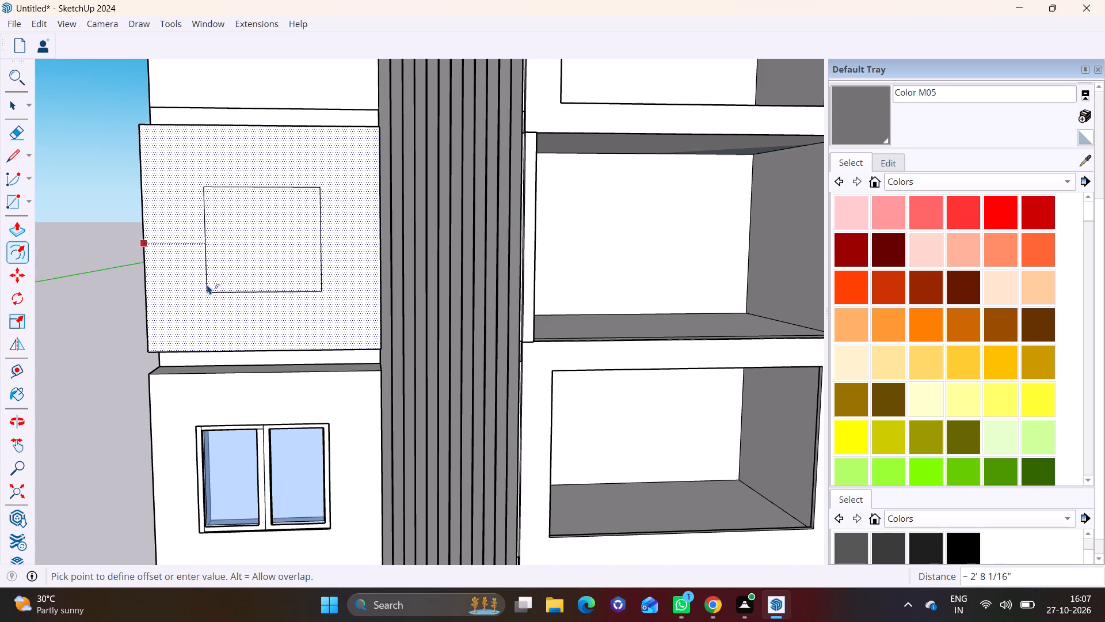
left_click(197, 288)
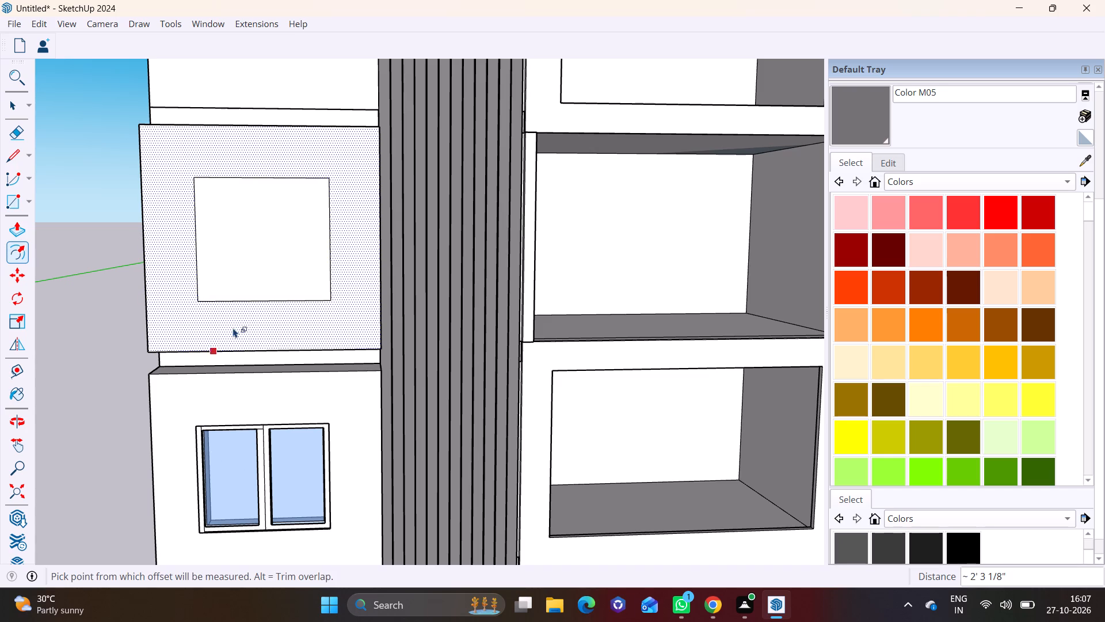
Push/Pull the offset inner face inward 1' 3 5/16" to form a window recess in the new box.
key("space")
left_click(257, 263)
middle_click_drag(284, 262, 126, 284)
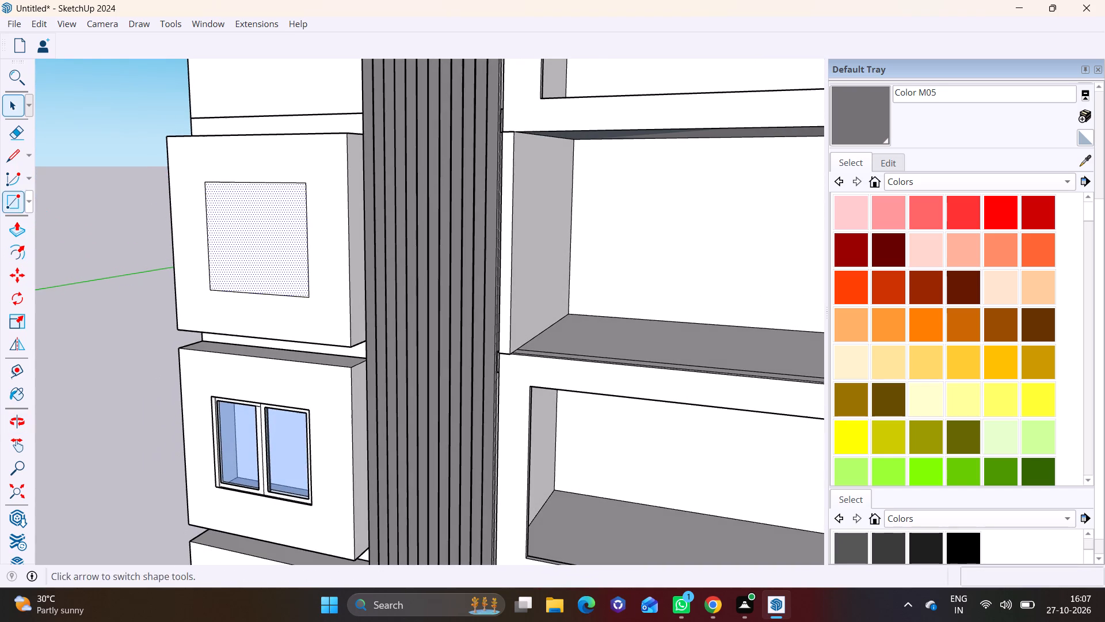
left_click(15, 222)
left_click(235, 247)
left_click(249, 240)
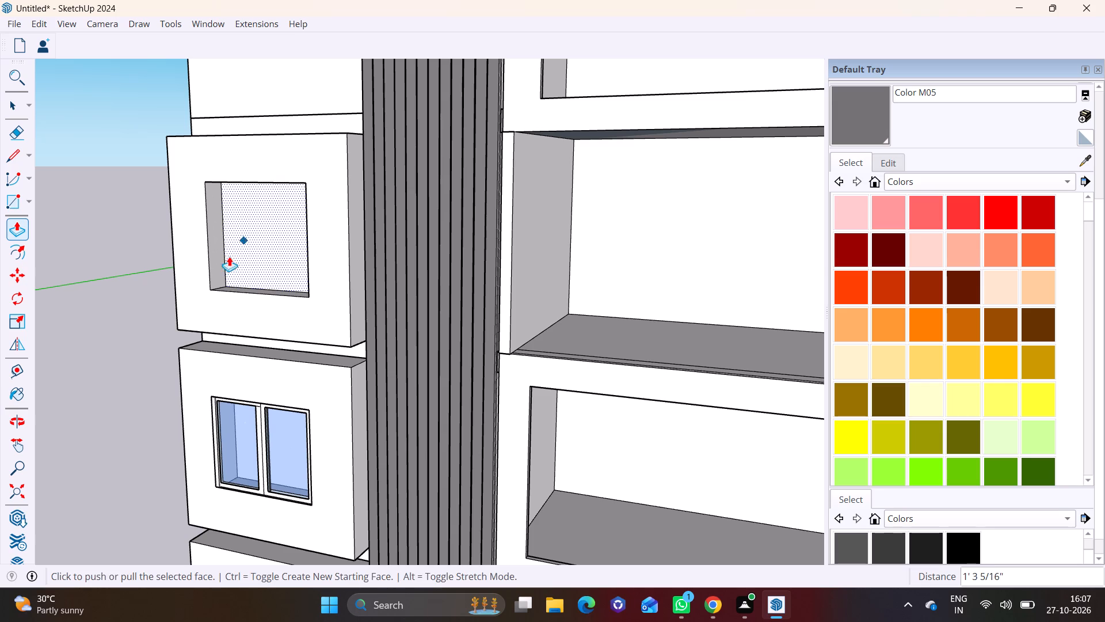
Copy the window from the box below up into the new recess, matching its upper corner to the opening's corner.
key("space")
left_click(260, 415)
key("m")
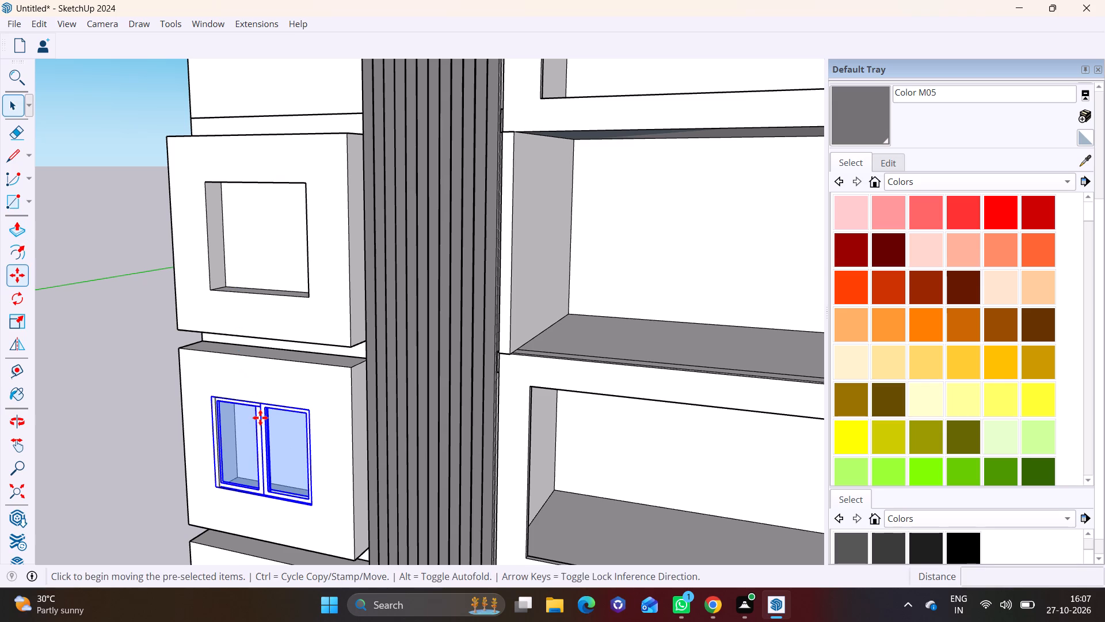
left_click(308, 412)
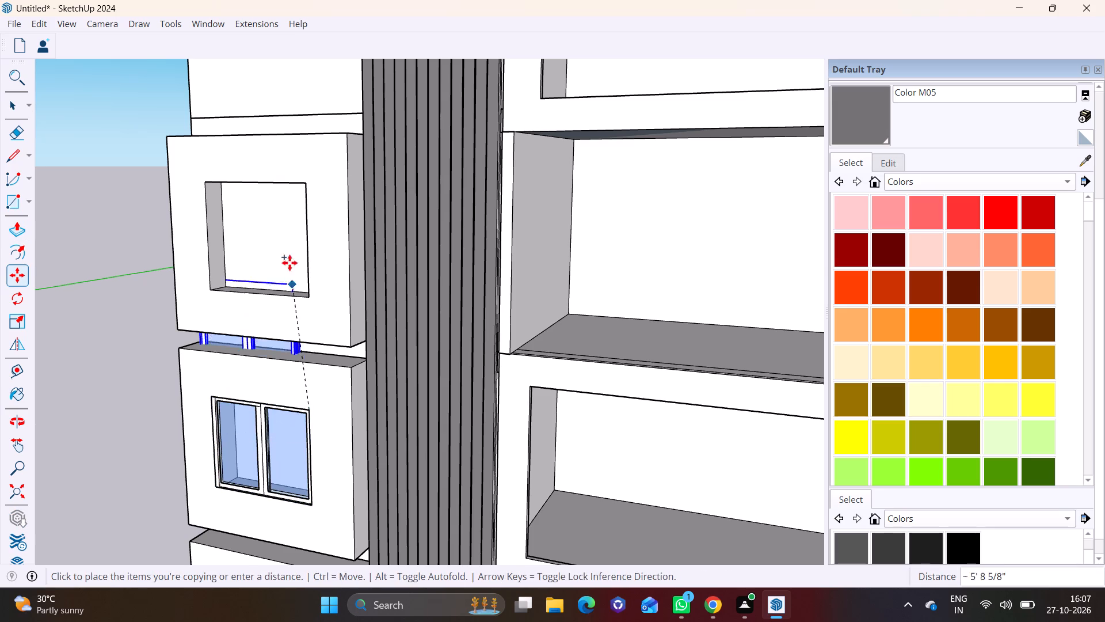
left_click(305, 187)
Push/Pull the new recess's bottom face up about 5 1/4" to close the gap beneath the copied window.
middle_click_drag(281, 271, 355, 189)
scroll(329, 222, "up", 5)
middle_click_drag(270, 293, 209, 388)
scroll(214, 338, "up", 3)
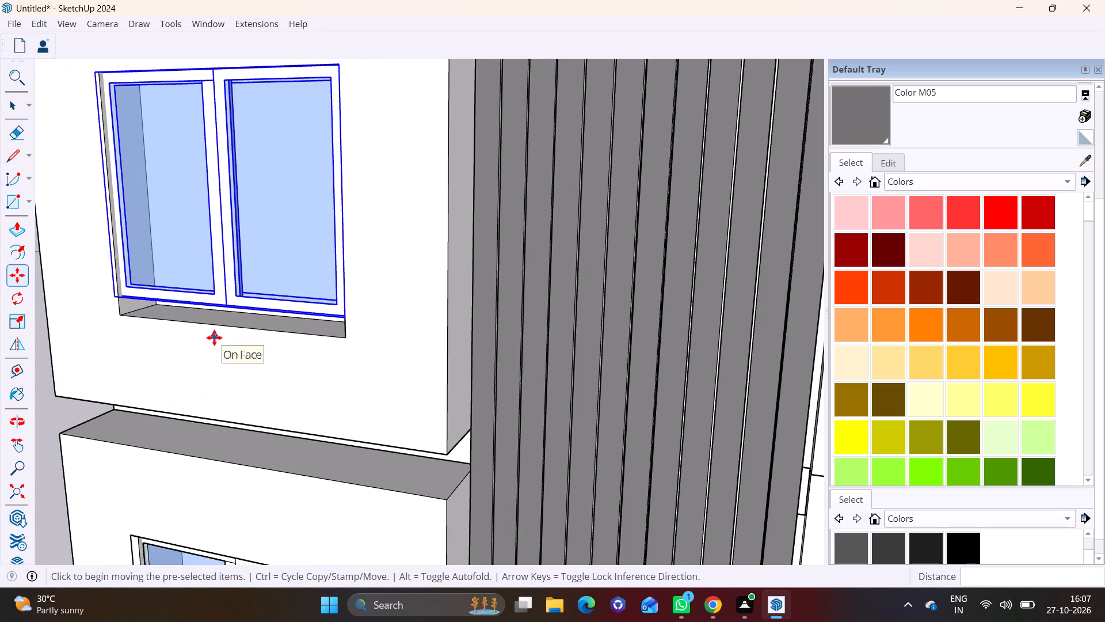
key("space")
left_click(227, 319)
left_click(20, 230)
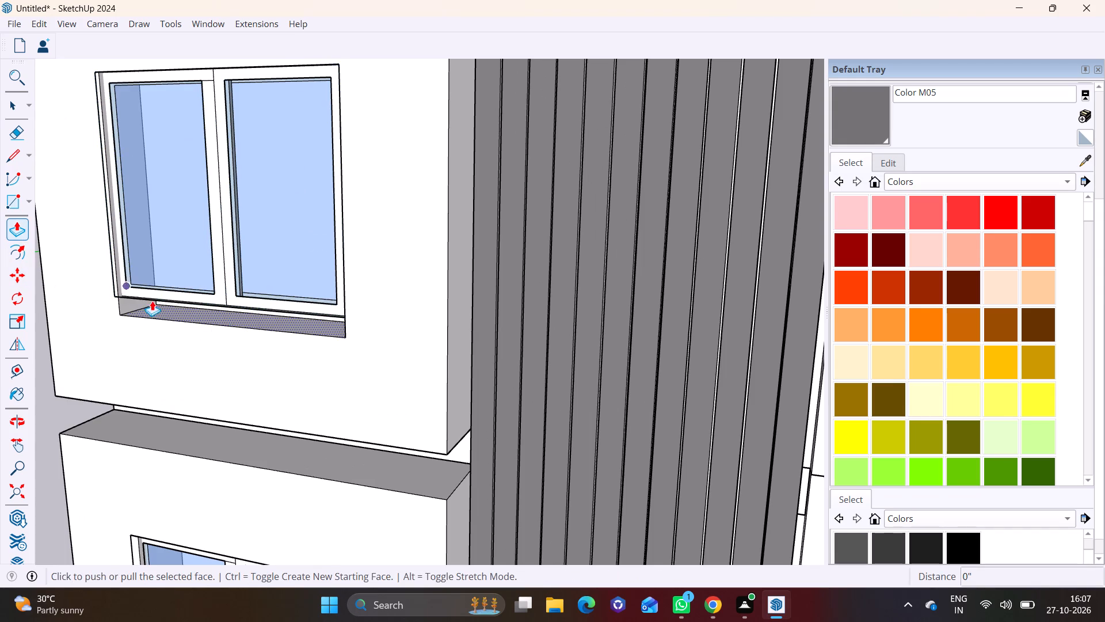
left_click(212, 314)
left_click(212, 302)
scroll(214, 320, "down", 5)
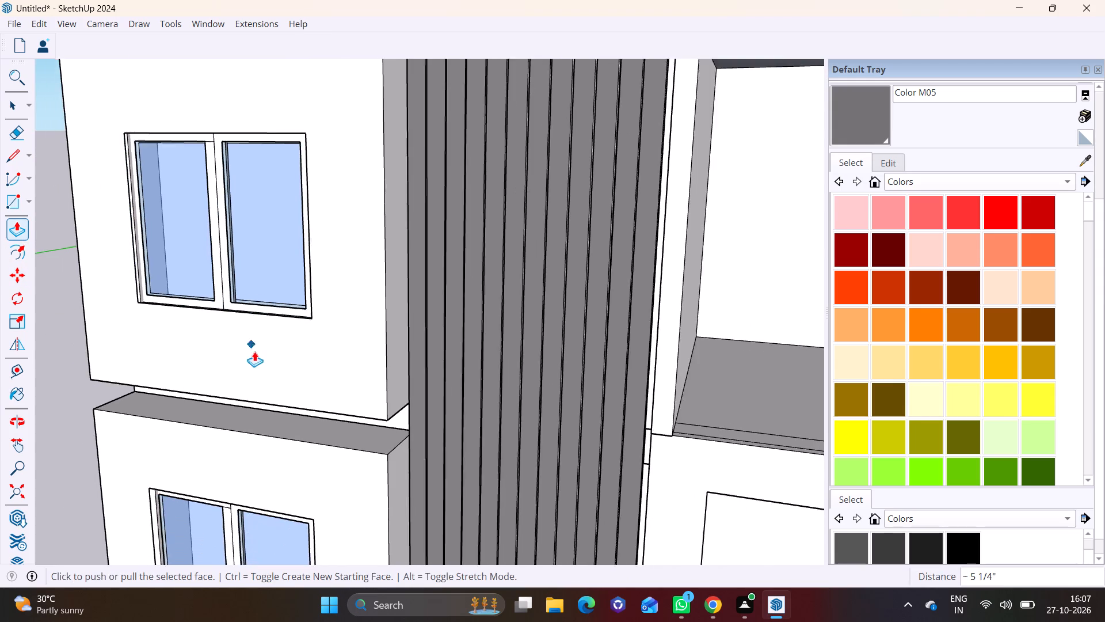
scroll(254, 351, "down", 1)
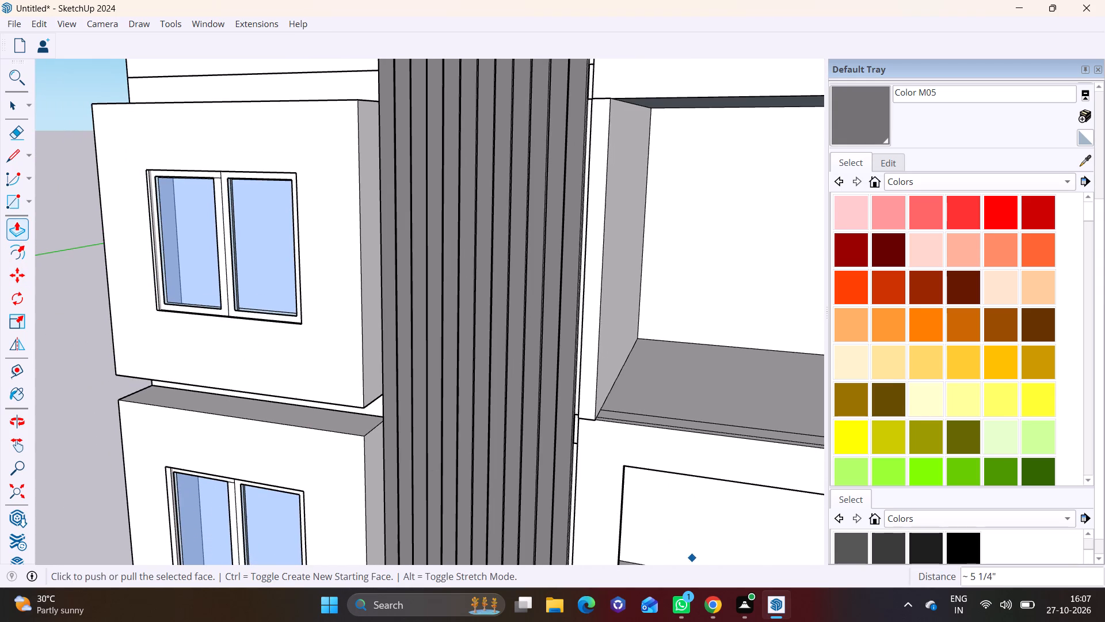
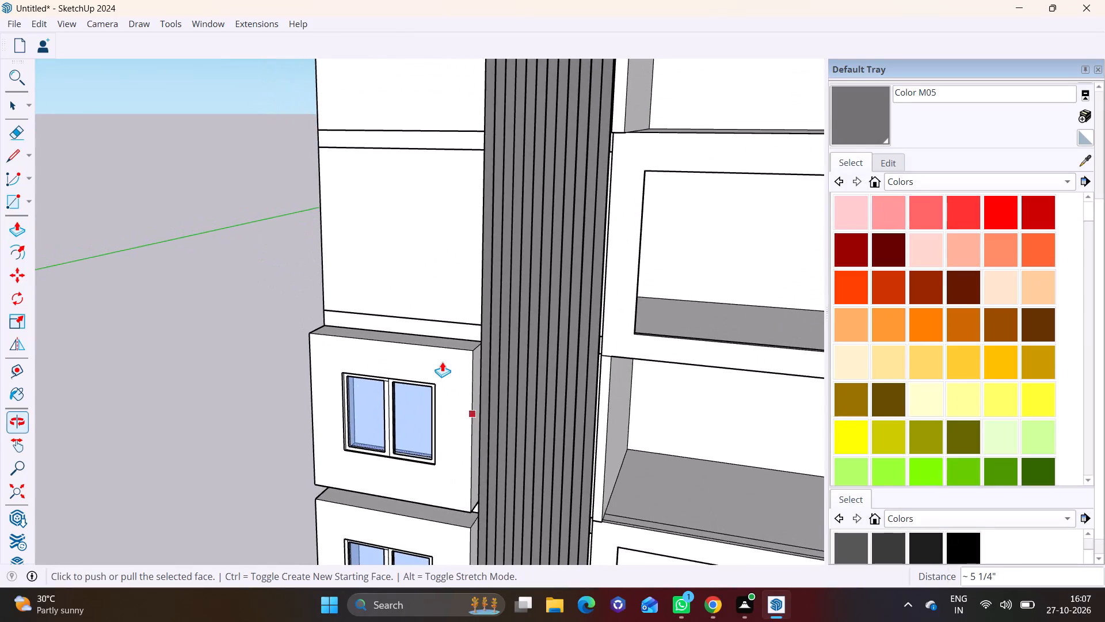
Draw a rectangle about 10' by 10' 5 1/8" filling the blank end-bay wall panel directly above the topmost windowed box.
scroll(434, 351, "up", 3)
middle_click_drag(425, 339, 430, 461, "shift")
middle_click_drag(455, 441, 708, 397)
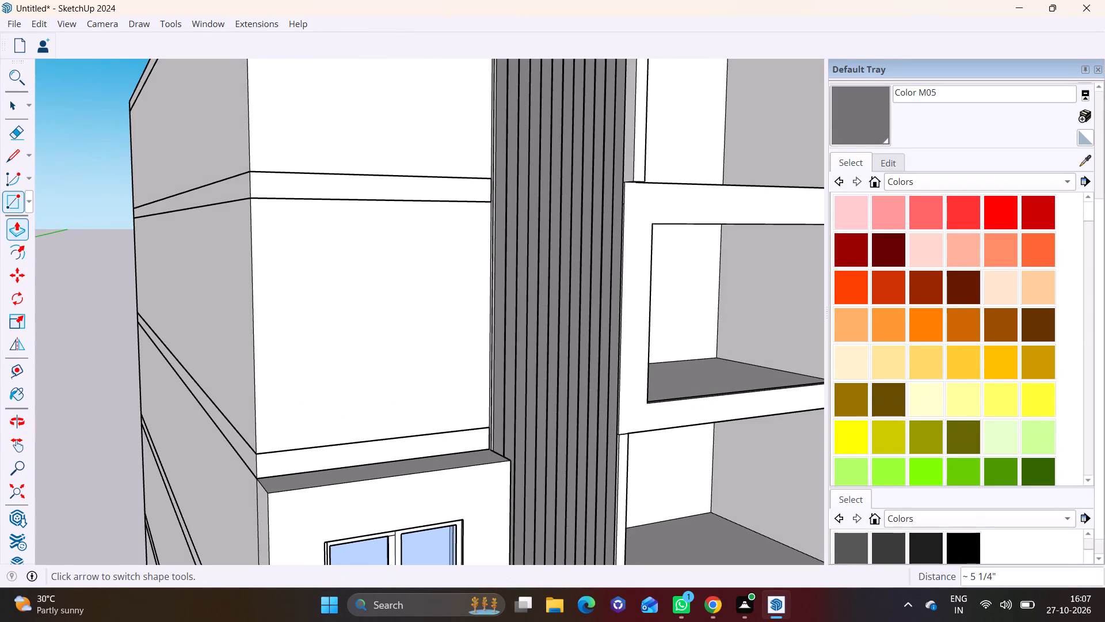
left_click(29, 196)
left_click(32, 221)
scroll(242, 410, "up", 4)
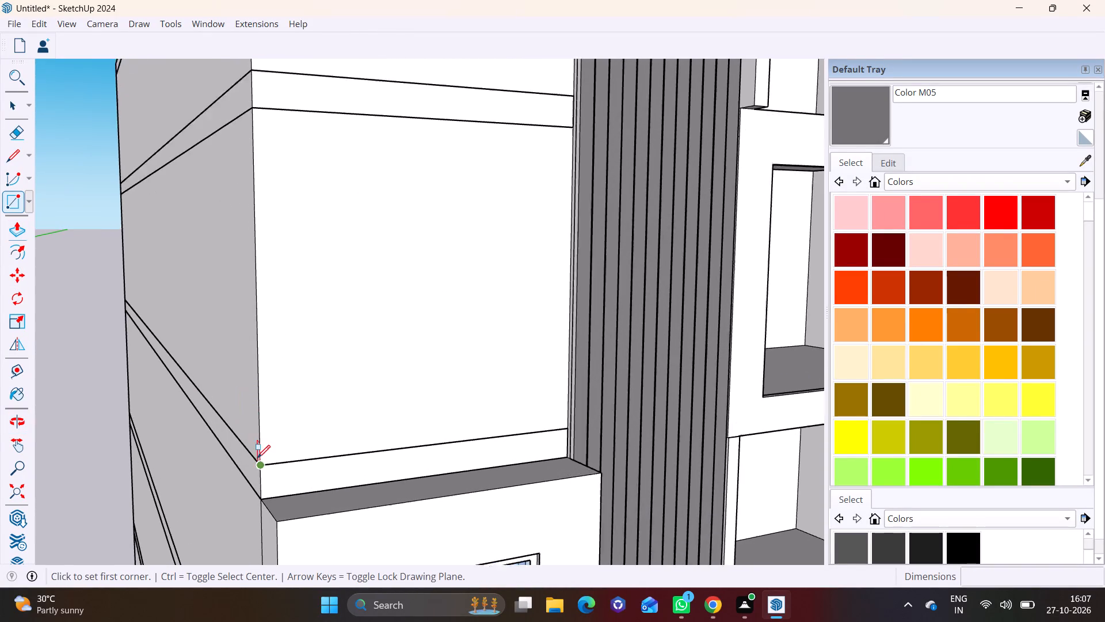
scroll(257, 458, "up", 1)
left_click(269, 463)
scroll(437, 383, "down", 2)
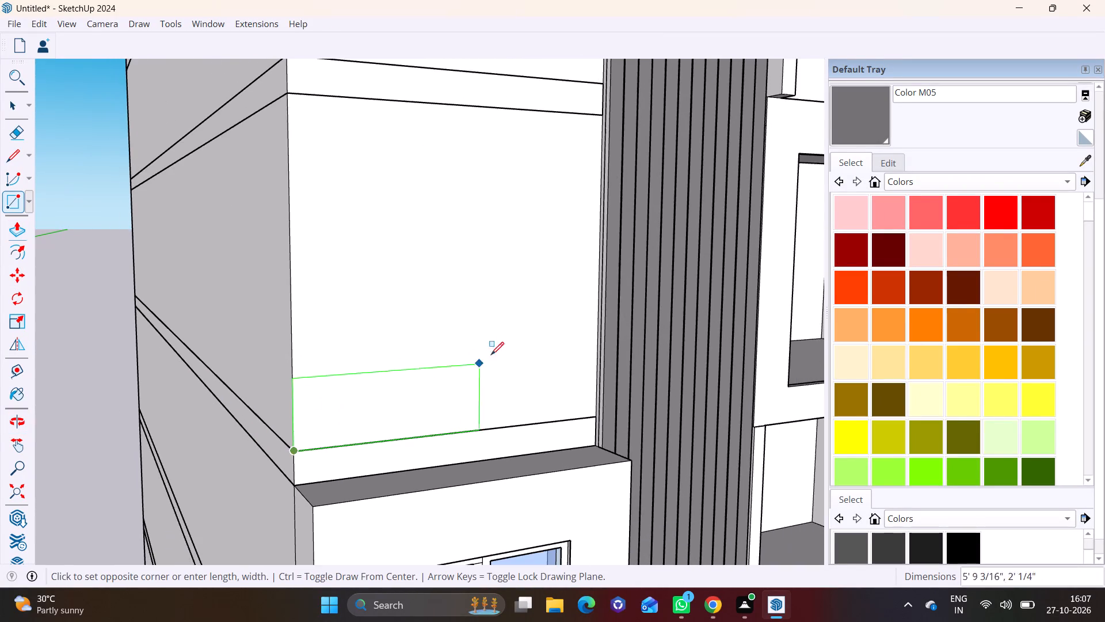
middle_click_drag(557, 284, 559, 433)
scroll(570, 345, "up", 4)
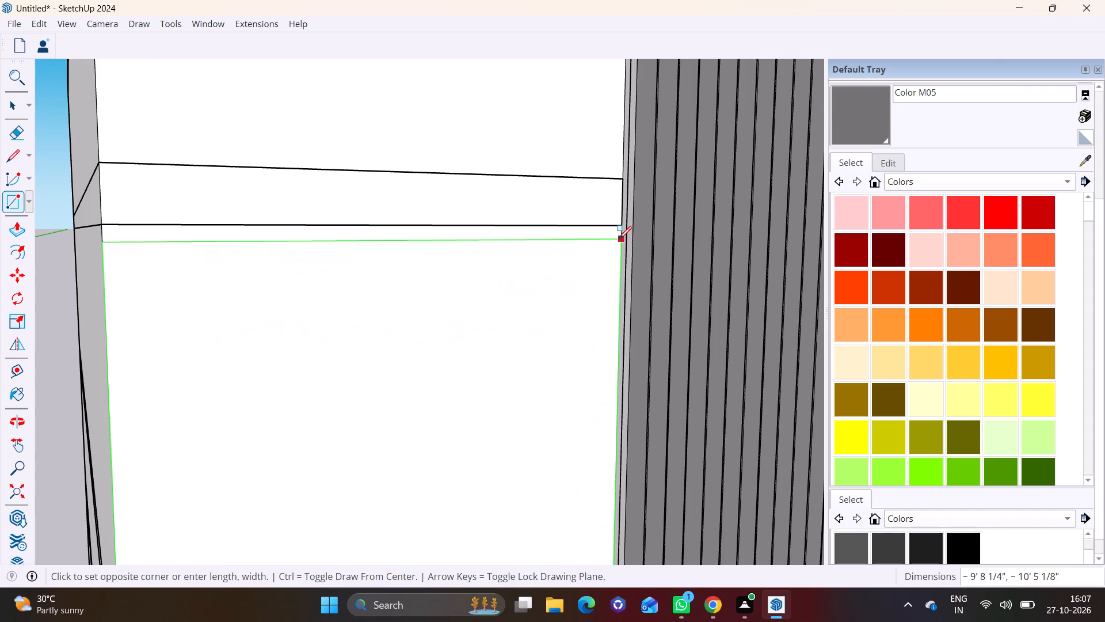
left_click(618, 229)
Push/Pull the new rectangle outward 1' 11 1/8" to form a box aligned with the front of the box below.
key("space")
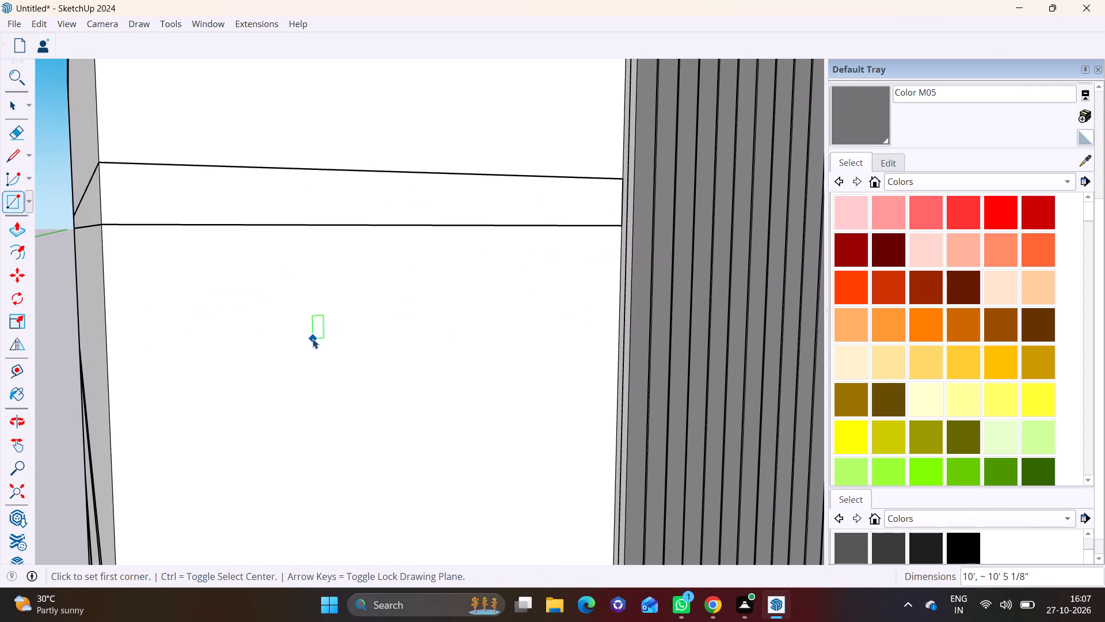
left_click(313, 339)
scroll(312, 373, "down", 6)
middle_click_drag(376, 426, 378, 313, "shift")
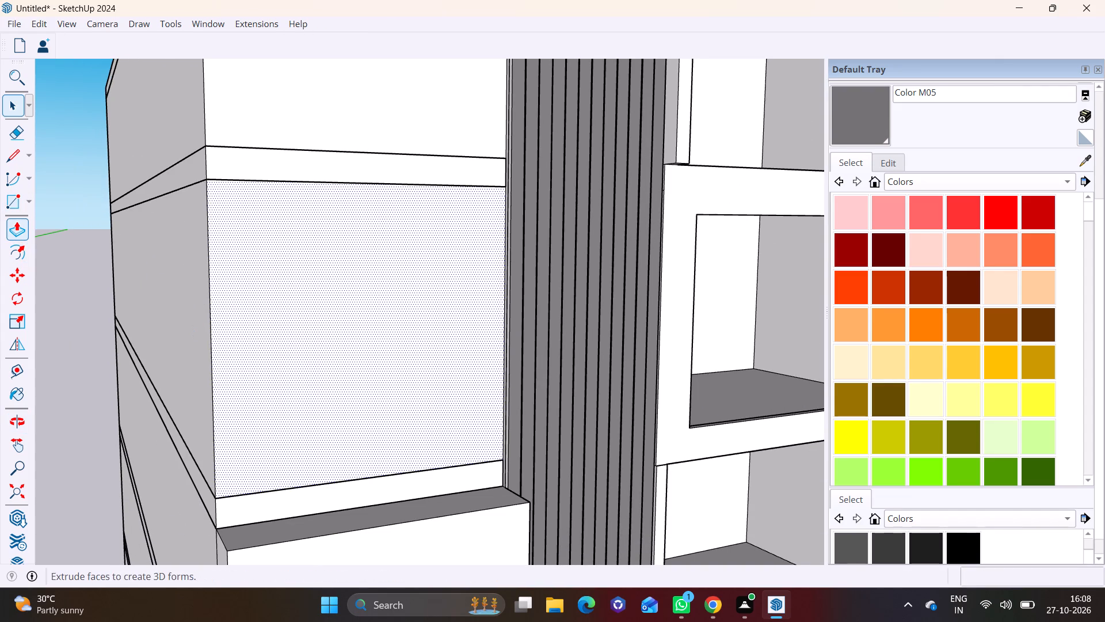
left_click(22, 228)
left_click(272, 311)
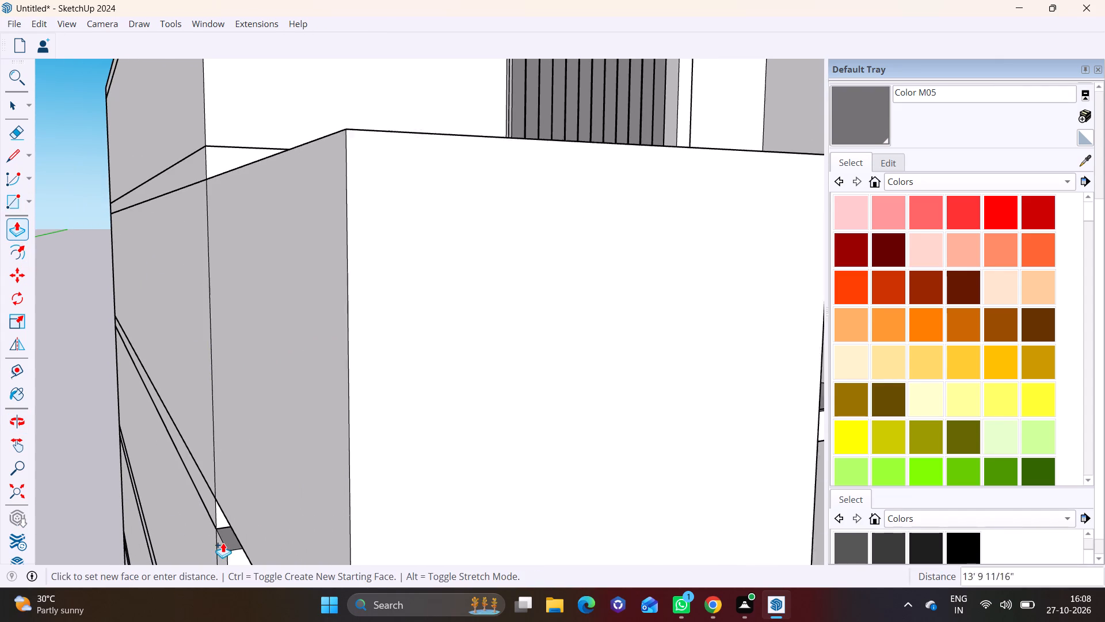
left_click(223, 553)
Offset the new box's front face outline inward about 2' 3" to outline a window opening.
scroll(222, 432, "down", 2)
middle_click_drag(270, 425, 105, 384)
scroll(161, 373, "down", 1)
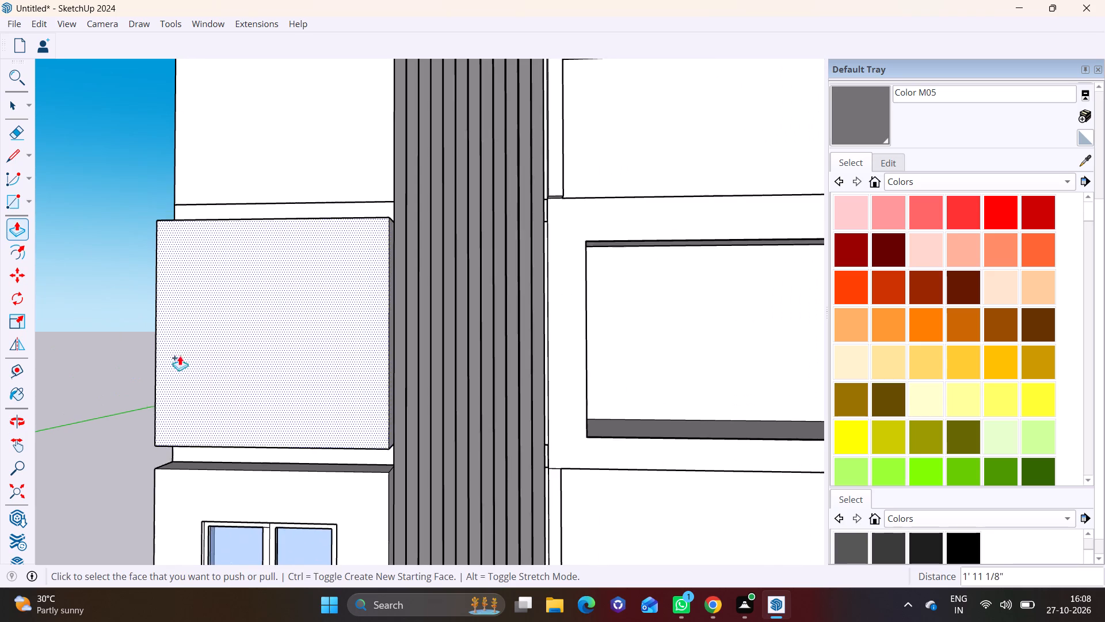
middle_click_drag(280, 313, 220, 295, "shift")
key("space")
left_click(199, 335)
middle_click_drag(262, 335, 330, 327)
scroll(330, 327, "down", 1, "shift")
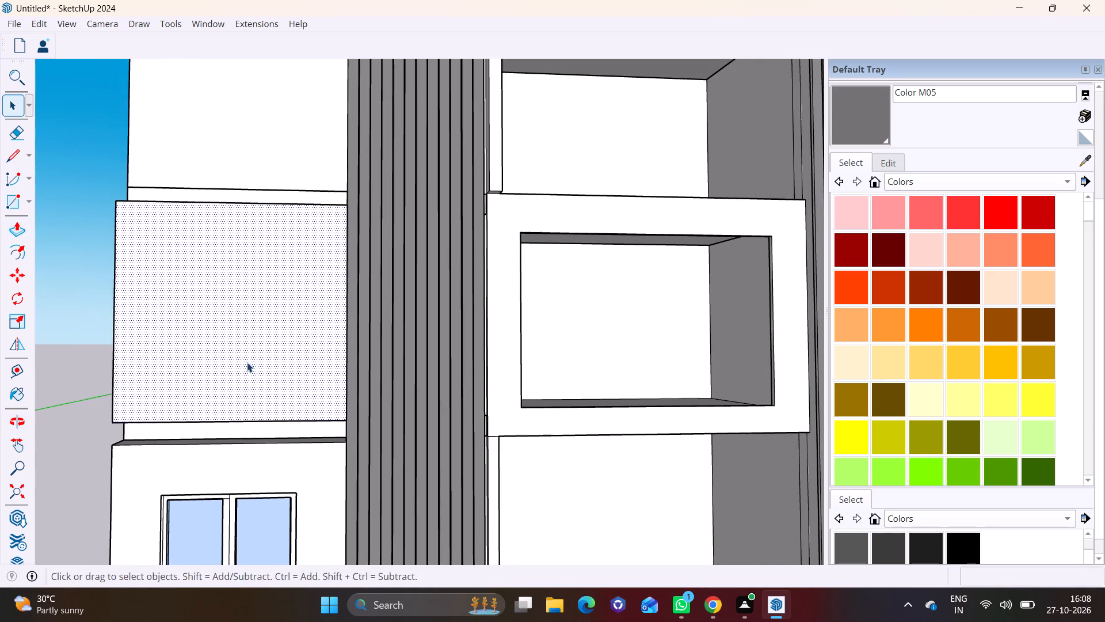
middle_click_drag(247, 362, 361, 304)
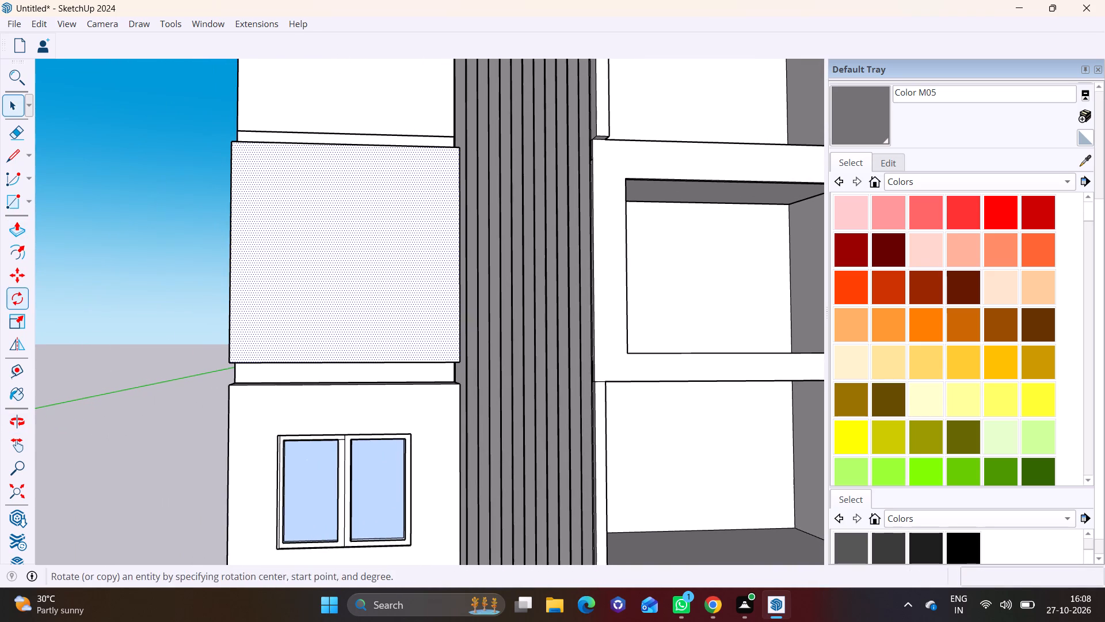
left_click(20, 257)
left_click(311, 295)
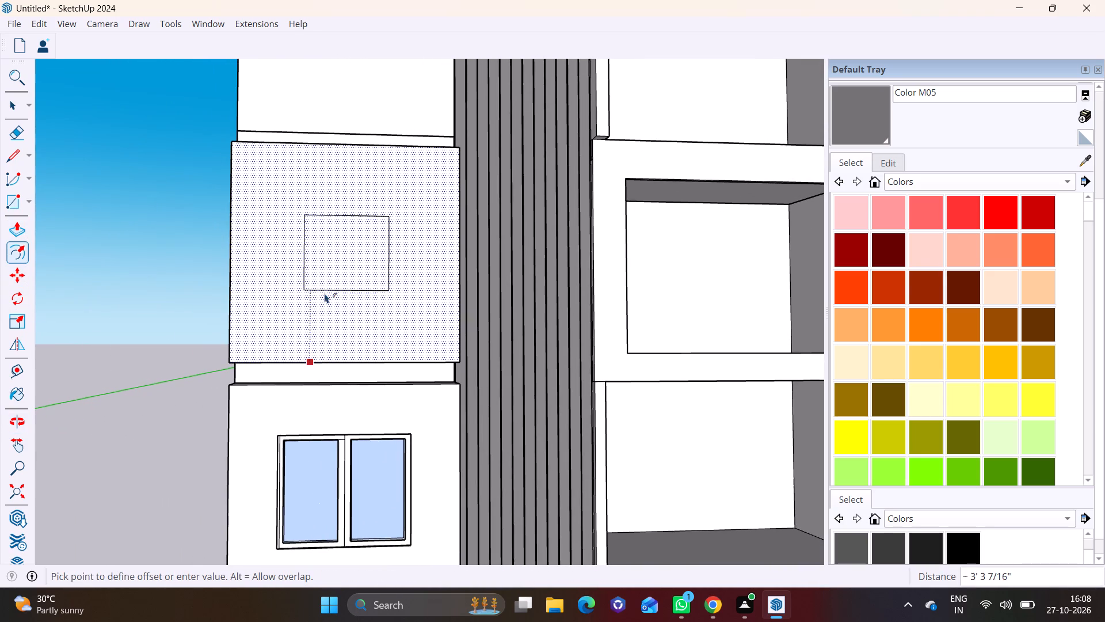
left_click(274, 316)
Push/Pull the offset inner face inward 11 5/8" to form a window recess in the new box.
middle_click_drag(340, 322, 83, 415)
key("space")
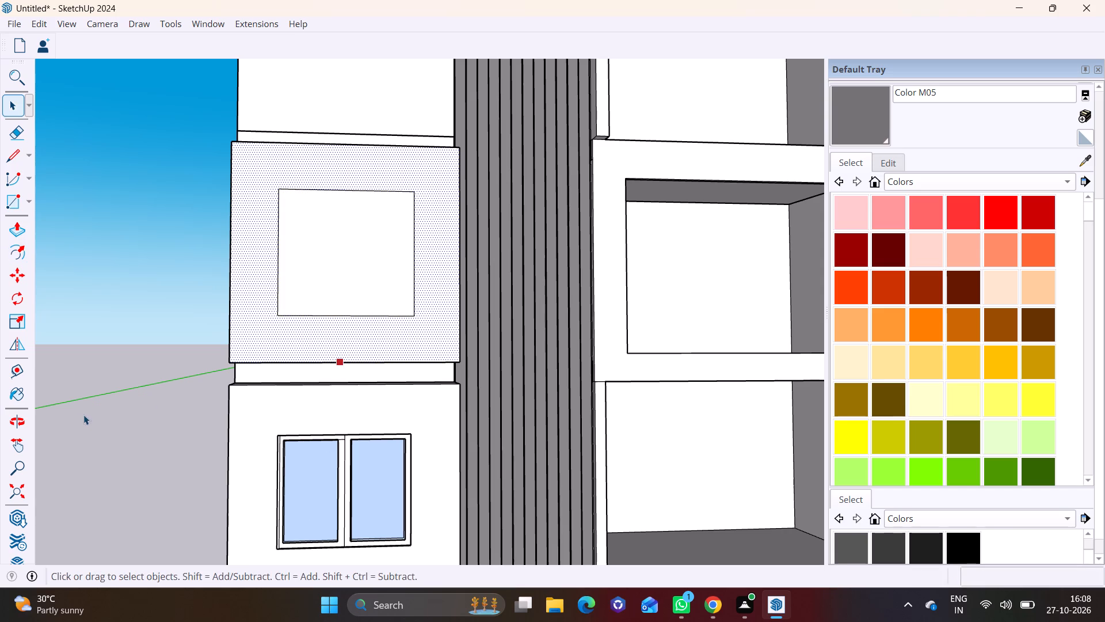
middle_click_drag(83, 415, 81, 418)
middle_click_drag(394, 357, 186, 423)
scroll(318, 343, "up", 5)
key("space")
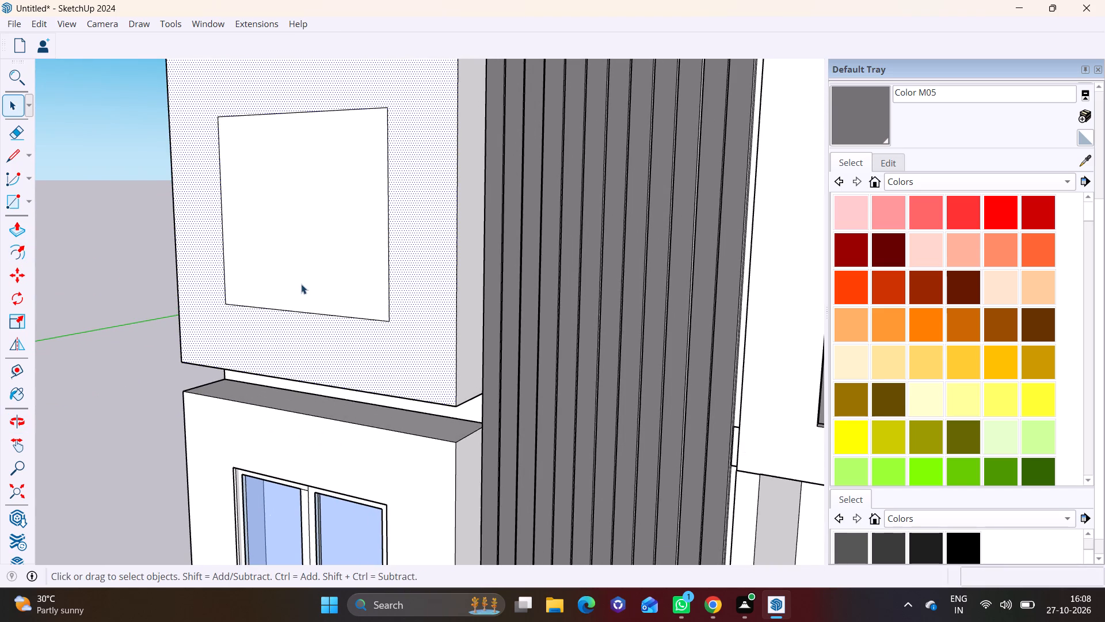
left_click(306, 279)
left_click(15, 236)
left_click(266, 244)
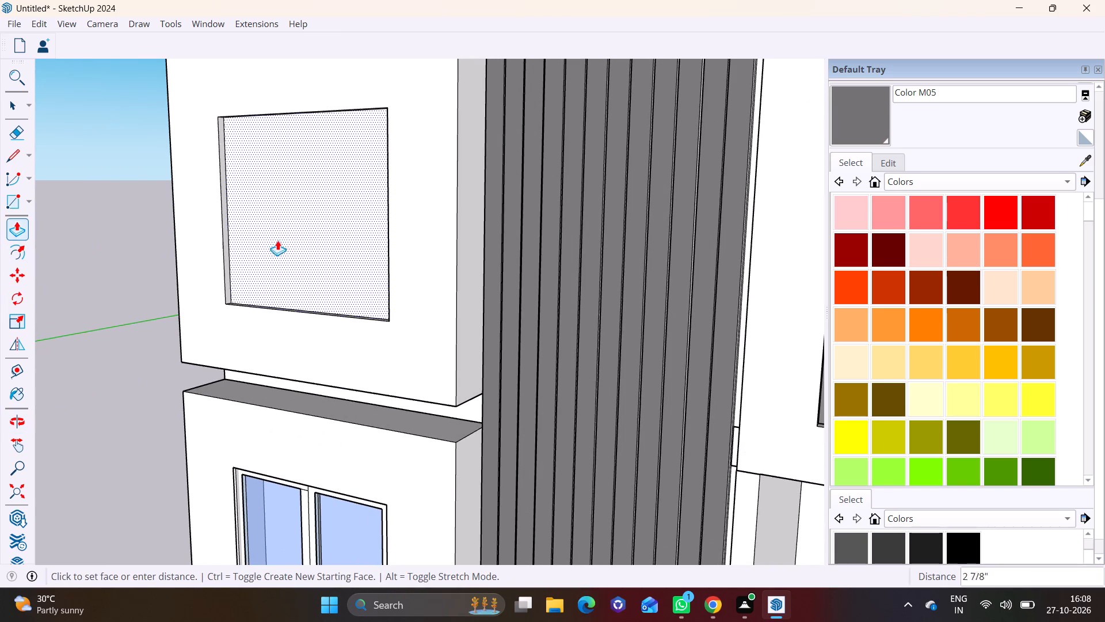
left_click(287, 237)
Copy the window from the box below up into the new recess, matching its upper corner to the opening's corner.
middle_click_drag(297, 287, 463, 267)
scroll(329, 290, "down", 2)
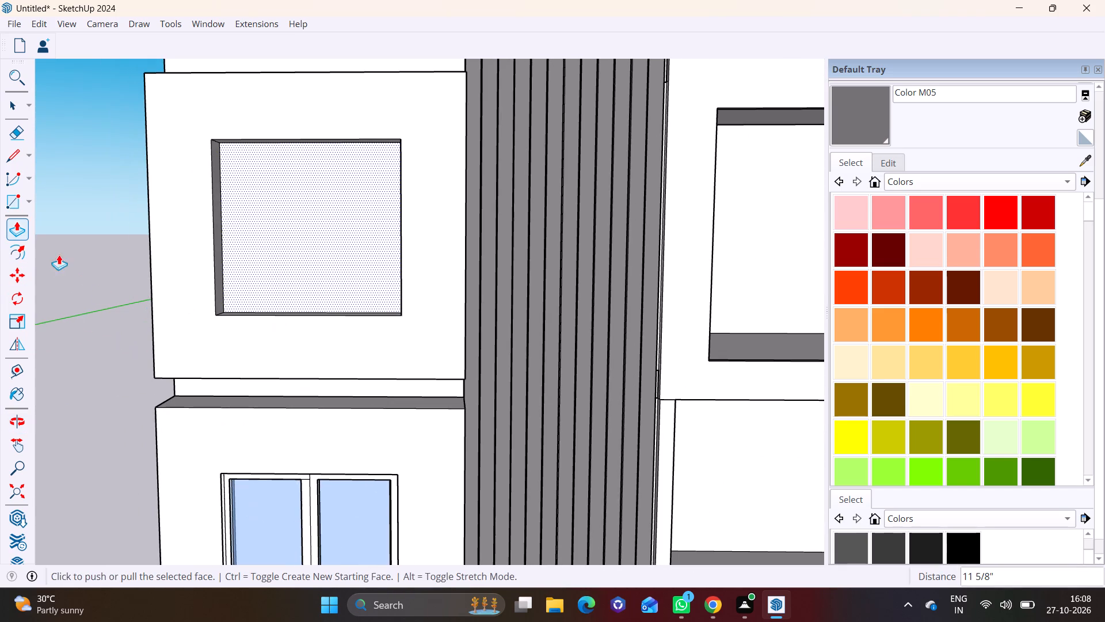
left_click(32, 195)
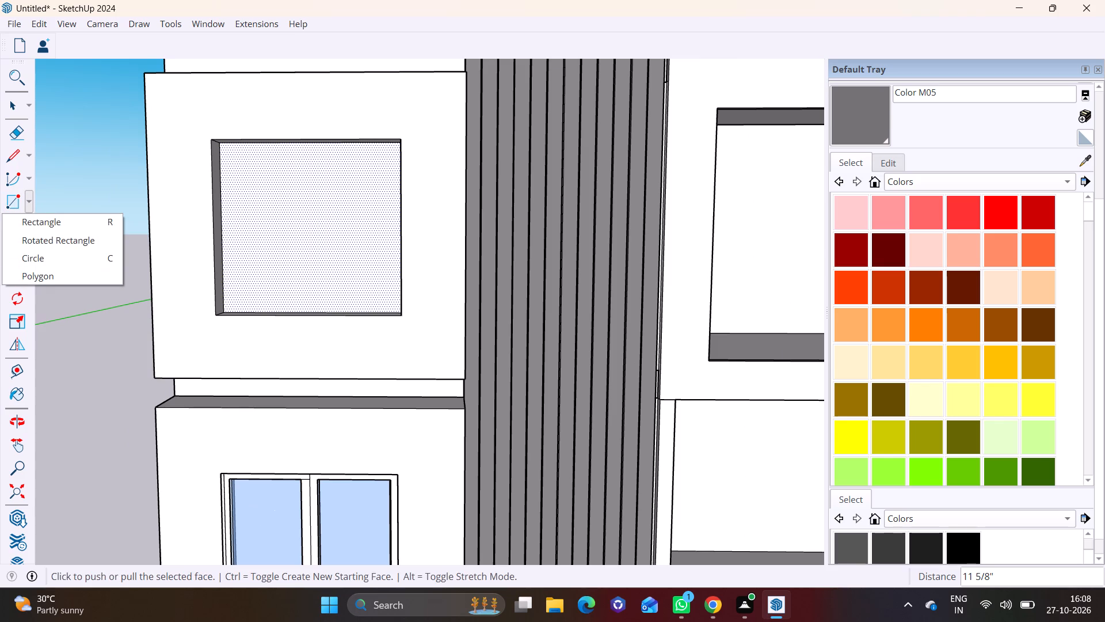
key("space")
left_click(304, 493)
key("space")
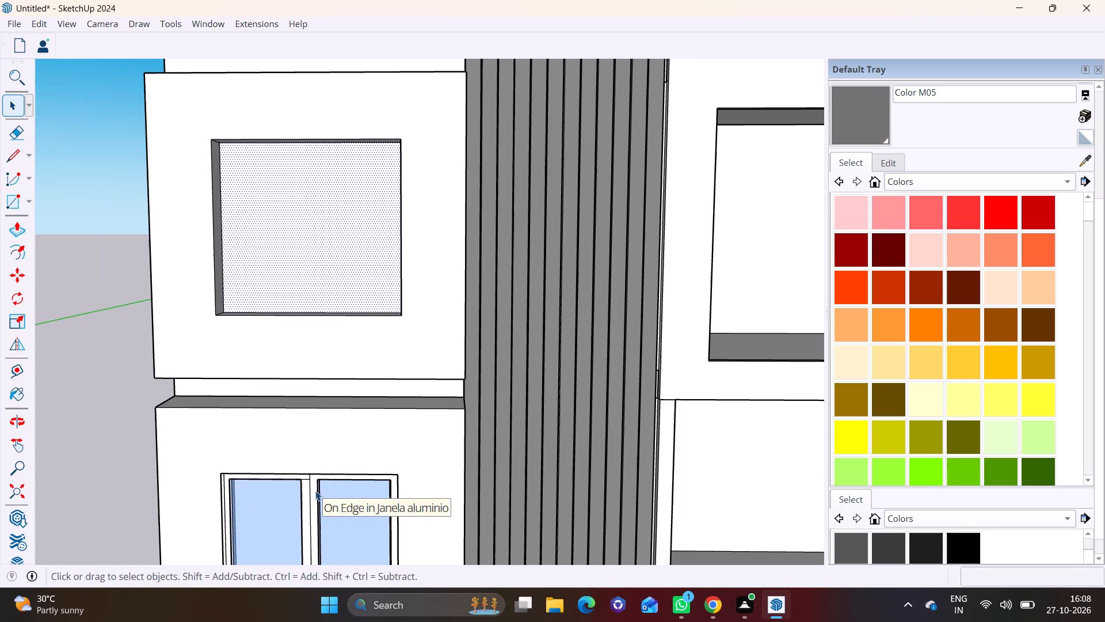
left_click(311, 492)
key("m")
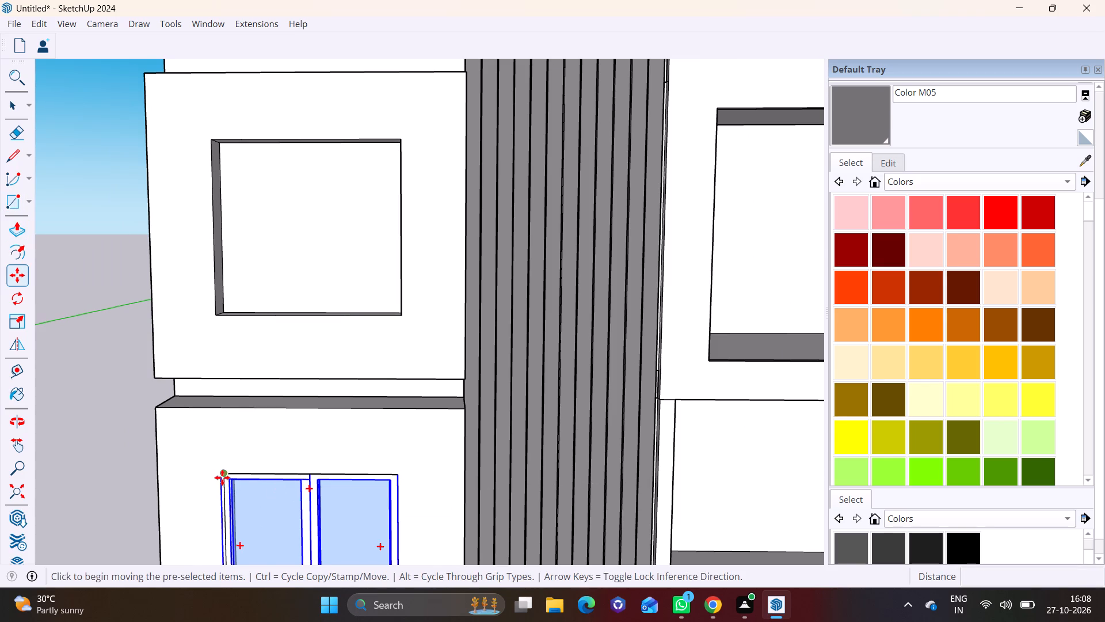
left_click(222, 475)
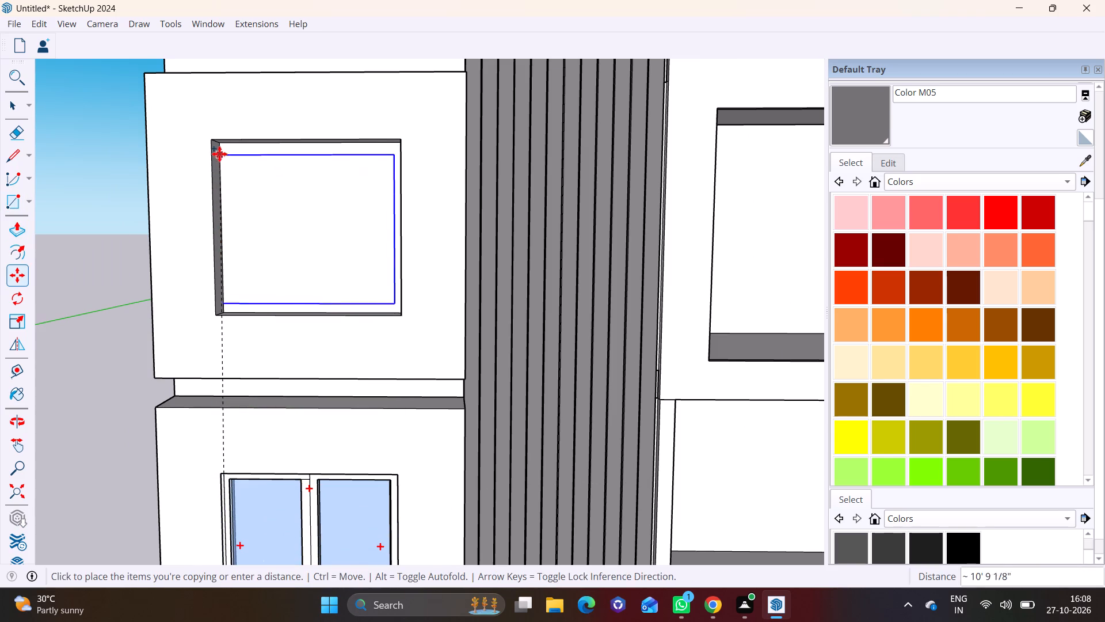
left_click(212, 146)
Push/Pull the recess's bottom face up about 8 5/8" to close the gap beneath the copied window.
middle_click_drag(333, 195, 132, 302)
scroll(378, 233, "up", 5)
middle_click_drag(344, 262, 497, 153)
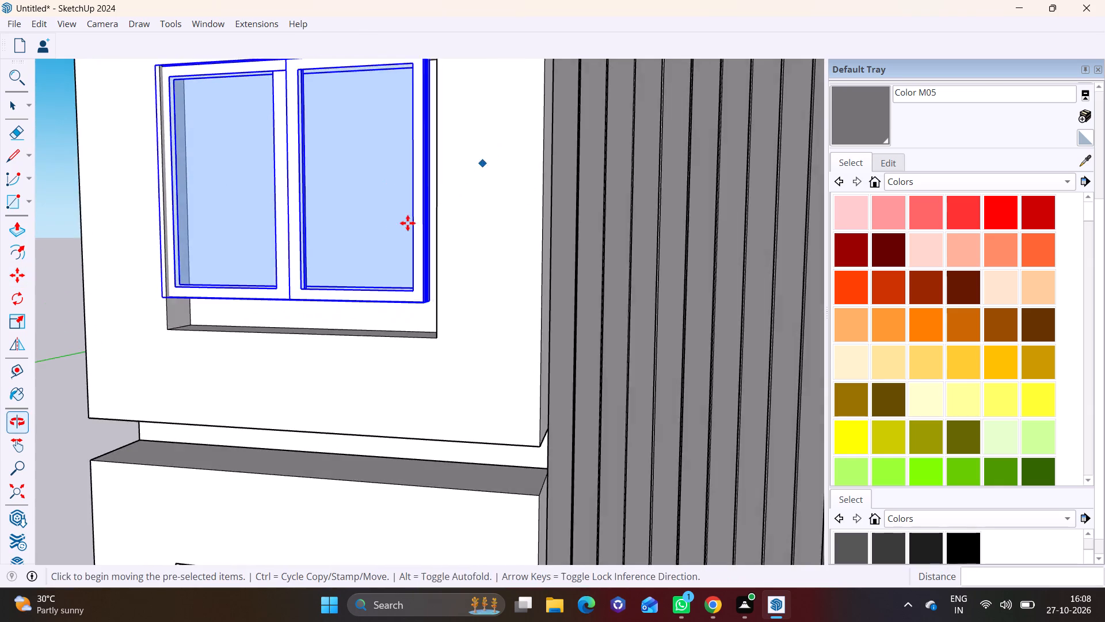
scroll(395, 231, "down", 4)
middle_click_drag(380, 277, 438, 308)
scroll(388, 305, "up", 2)
middle_click_drag(377, 316, 359, 367)
key("space")
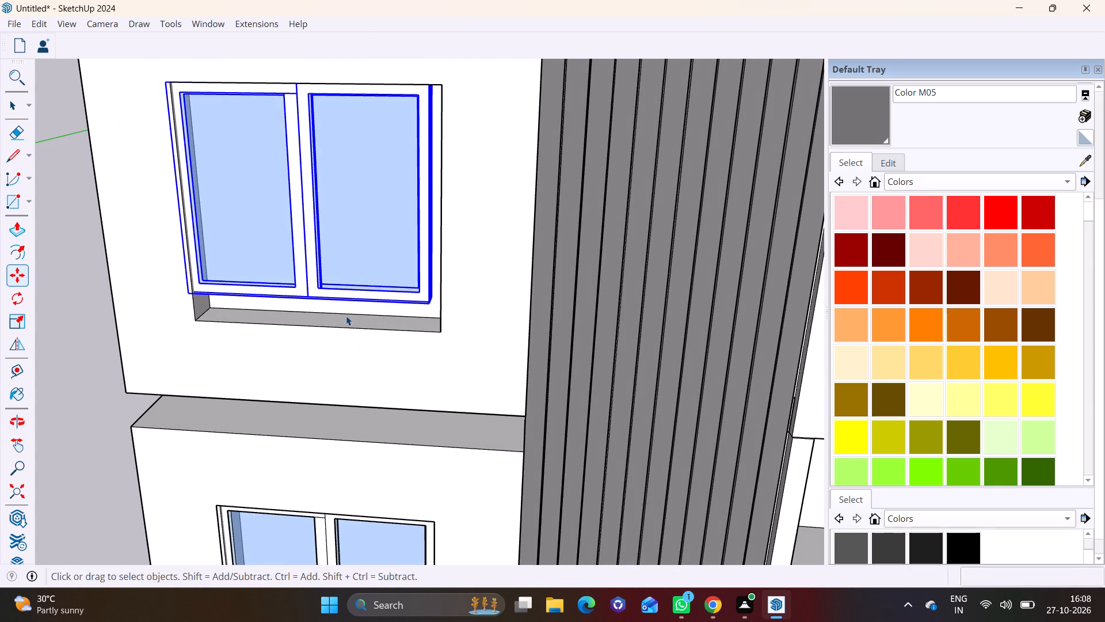
left_click(348, 321)
left_click(15, 234)
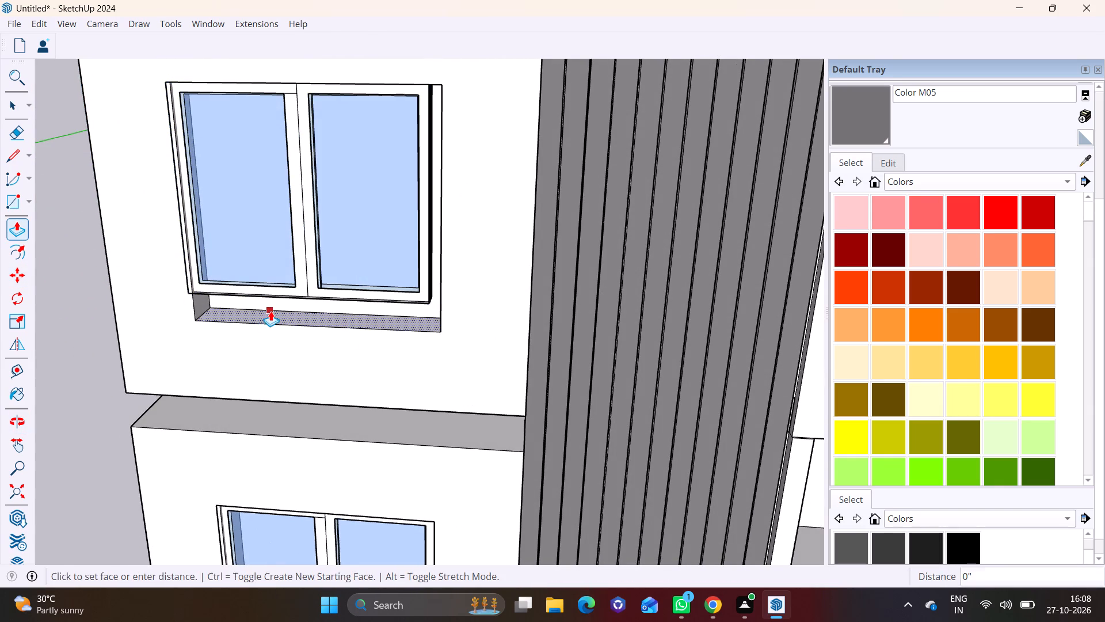
left_click(270, 311)
left_click(269, 294)
Push/Pull the recess's side face nearest the grey slatted column in 3 3/8" to meet the window frame.
middle_click_drag(408, 277, 547, 266)
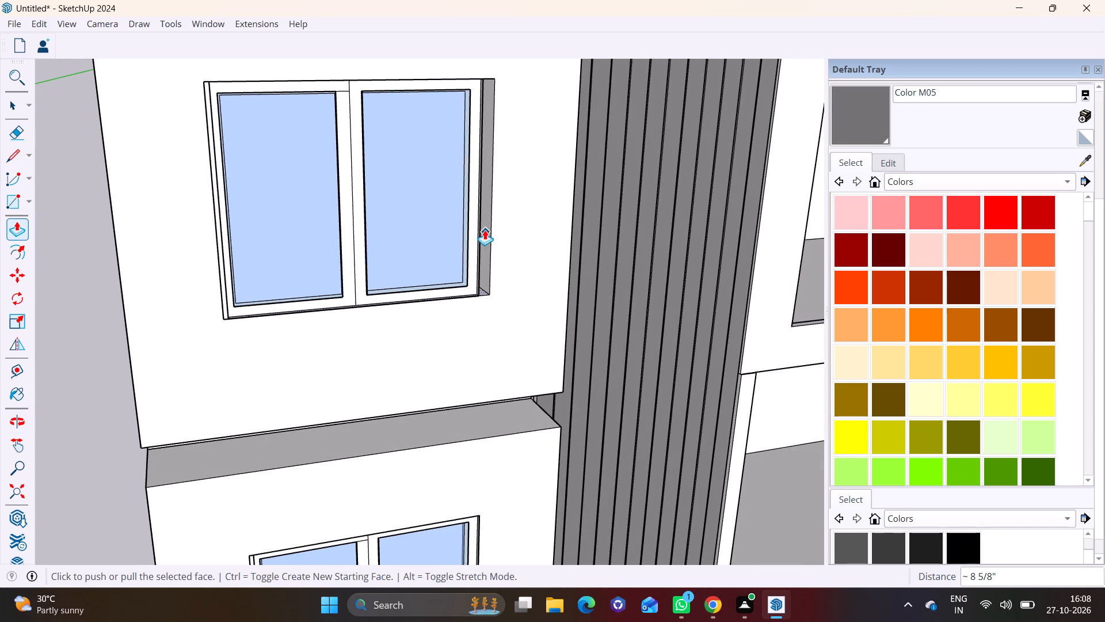
key("space")
left_click(485, 227)
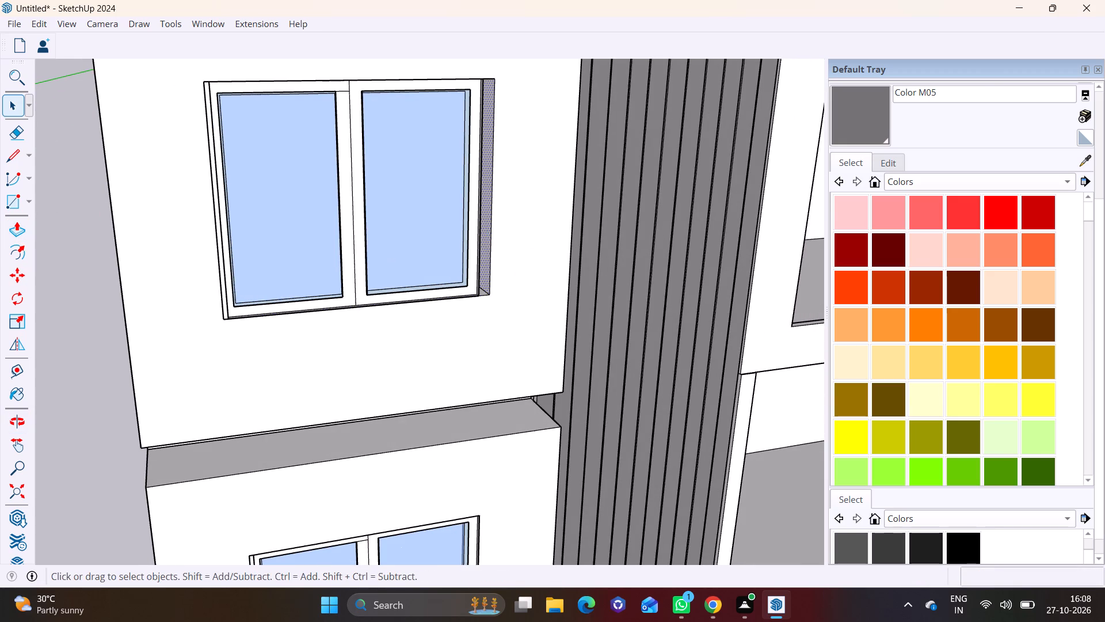
left_click(10, 227)
left_click(486, 227)
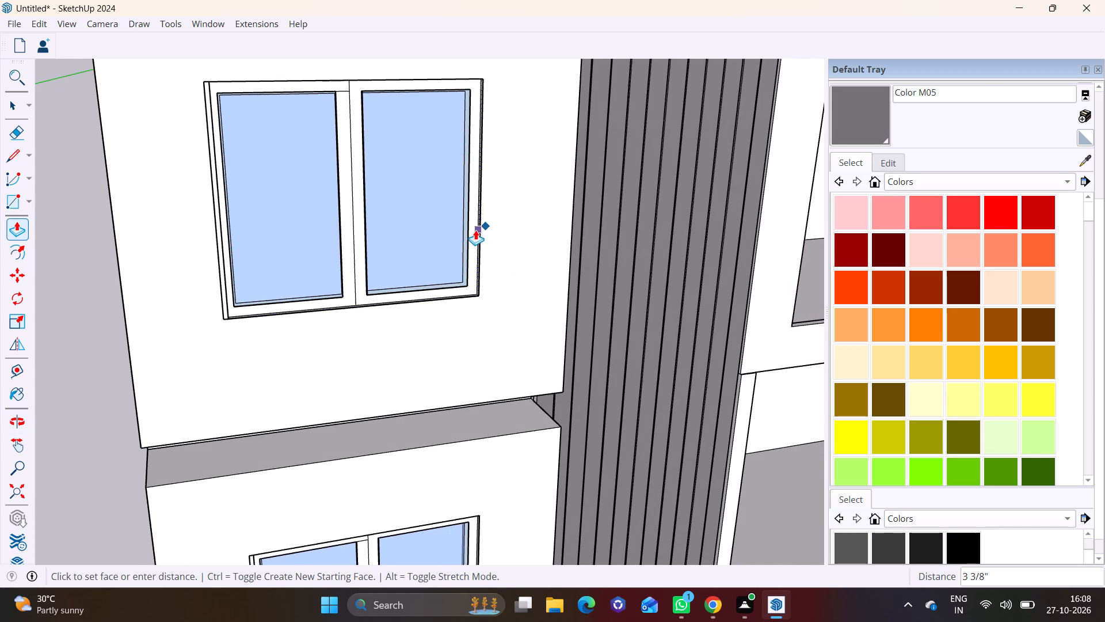
left_click(475, 230)
Draw a rectangle corner to corner over the blank top-storey wall panel of the end bay, beneath the roof band.
scroll(411, 297, "down", 10)
middle_click_drag(364, 264, 387, 452, "shift")
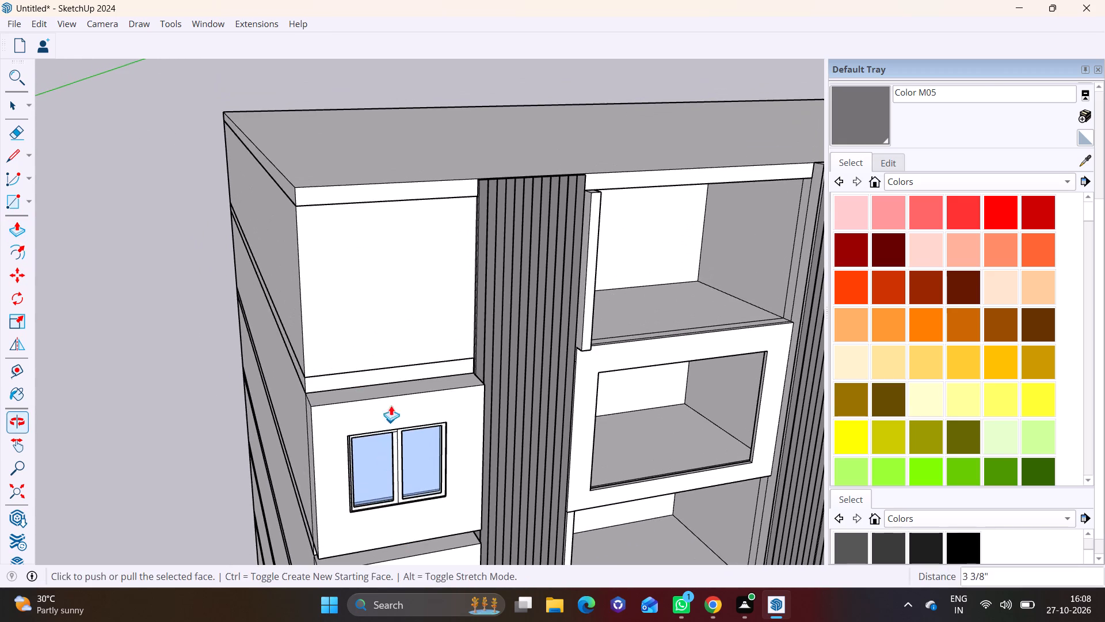
middle_click_drag(369, 377, 329, 331)
scroll(327, 331, "up", 5)
middle_click_drag(340, 350, 312, 411, "shift")
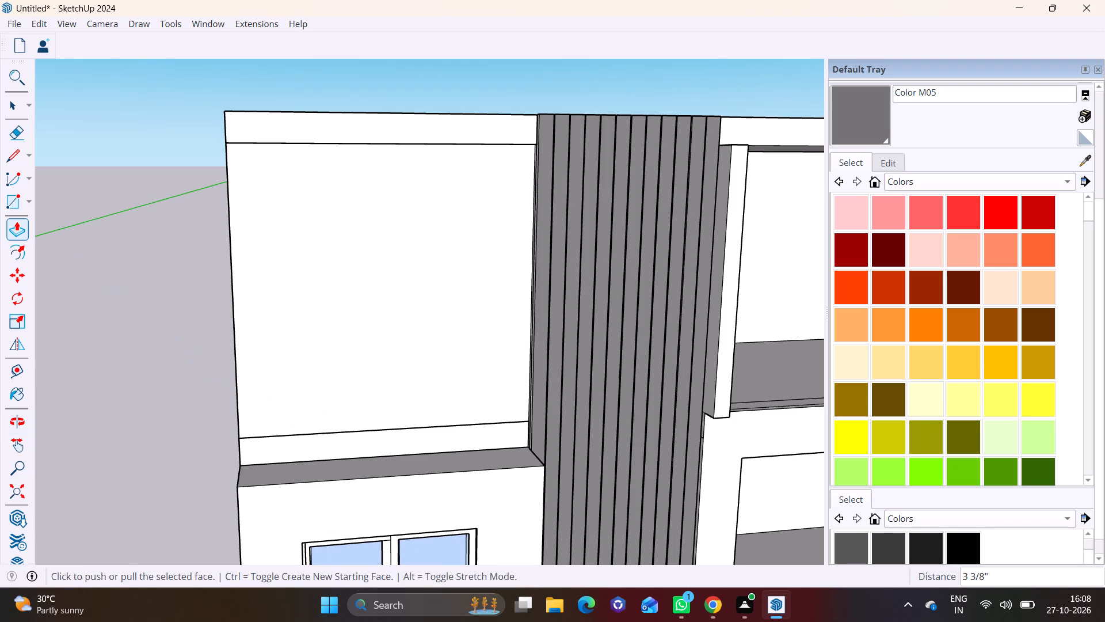
left_click(26, 197)
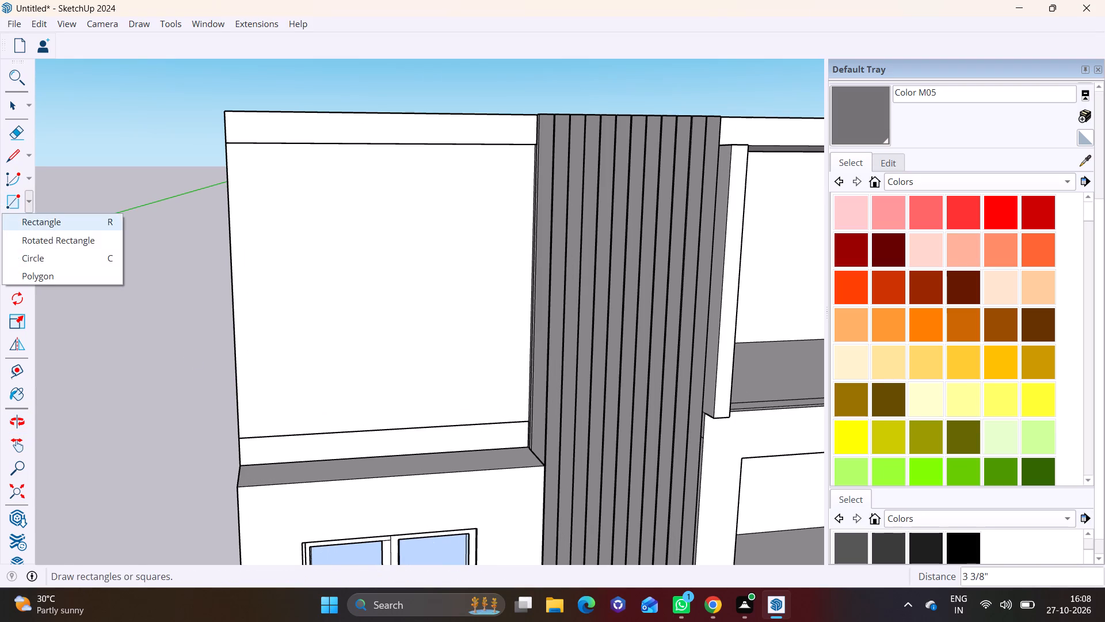
left_click(39, 221)
left_click(237, 435)
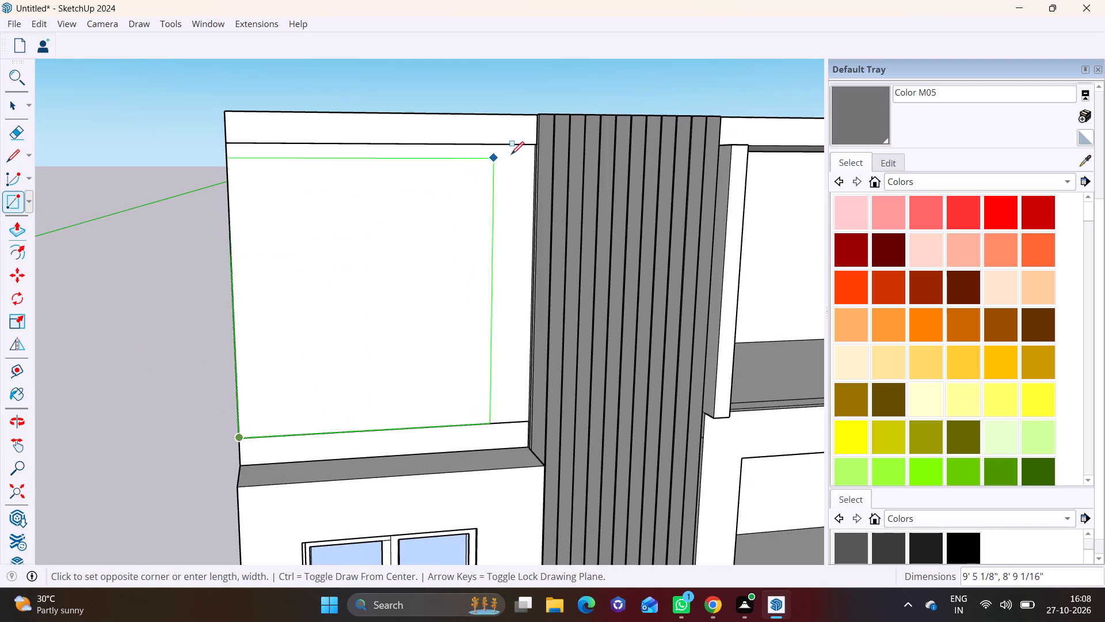
left_click(528, 147)
Push/Pull the top-storey rectangle outward 2".
key("space")
left_click(393, 293)
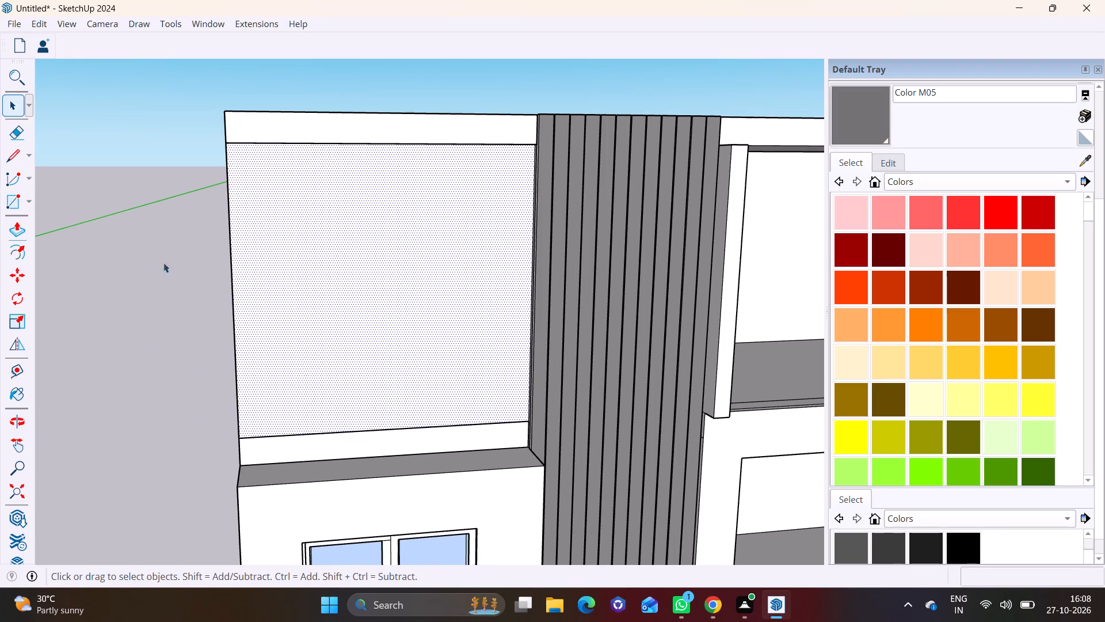
left_click(8, 222)
left_click(301, 287)
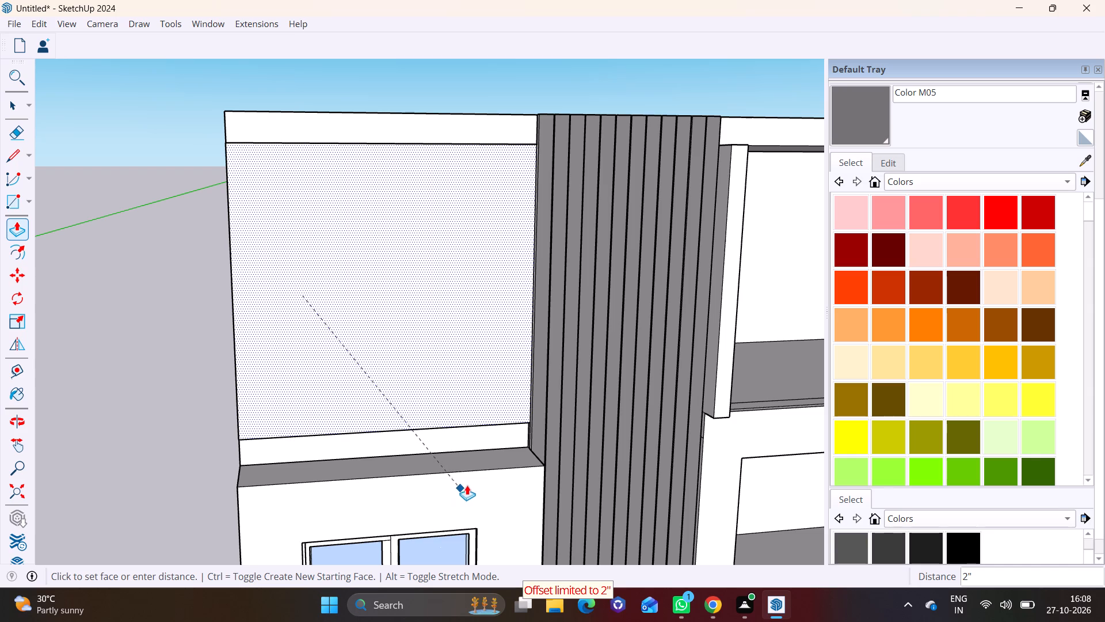
middle_click_drag(377, 360, 532, 343)
left_click(354, 374)
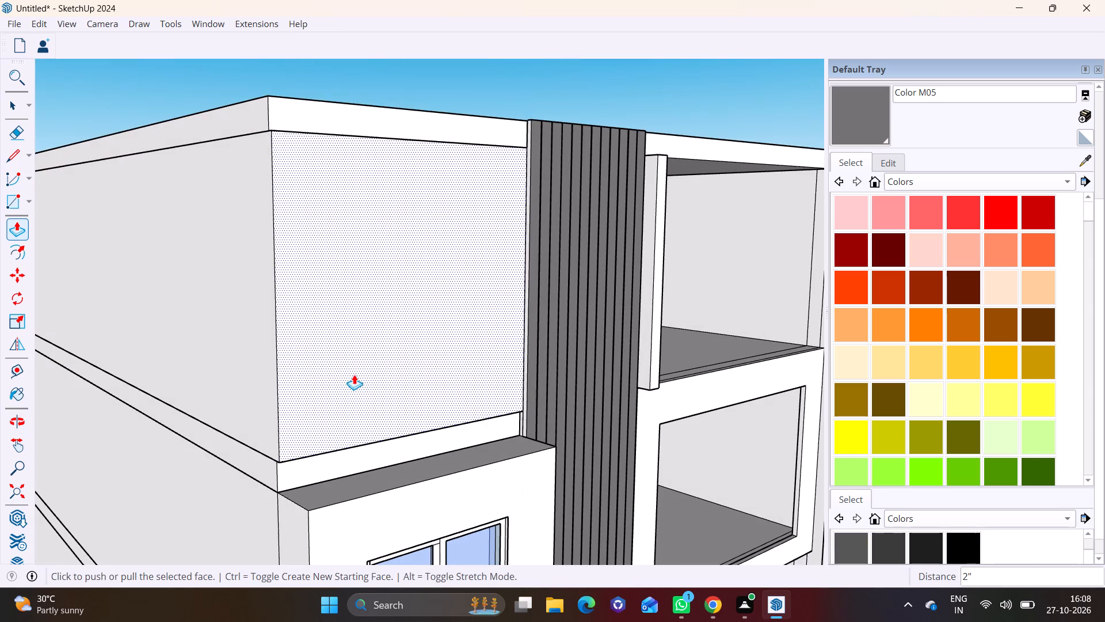
Push/Pull the top-storey face a further 1' 9 1/8" outward to align with the front of the box below.
key("space")
left_click(331, 390)
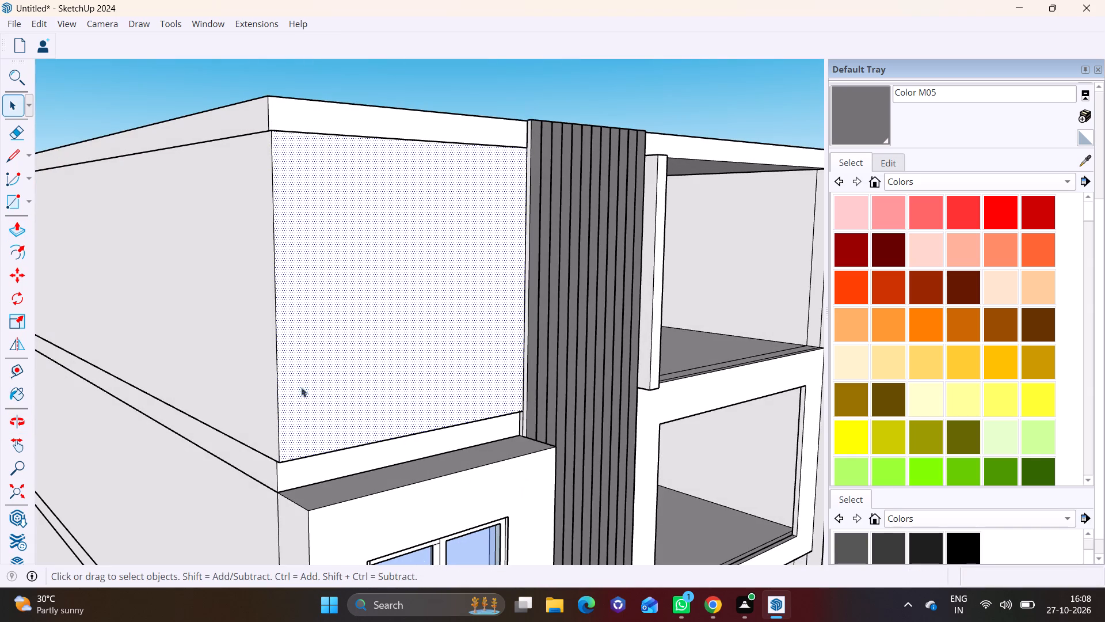
left_click(9, 232)
left_click(318, 288)
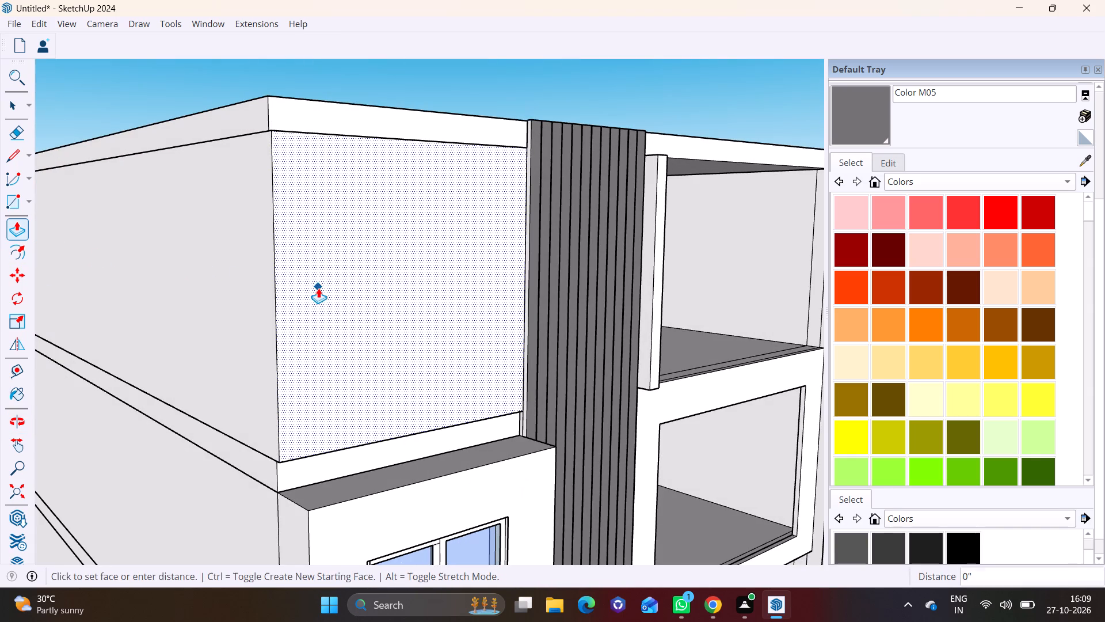
left_click(314, 511)
middle_click_drag(353, 416, 157, 414)
scroll(220, 366, "down", 3)
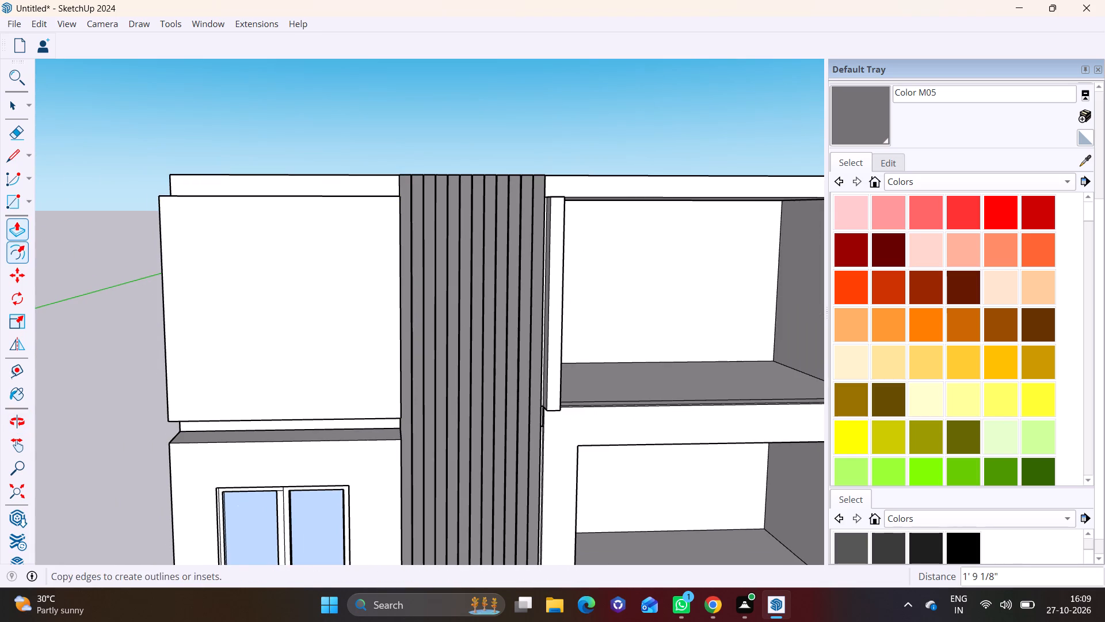
Offset the outline of the end bay's top-storey box front inward by about 2' 3 13/16".
left_click(12, 247)
left_click(273, 320)
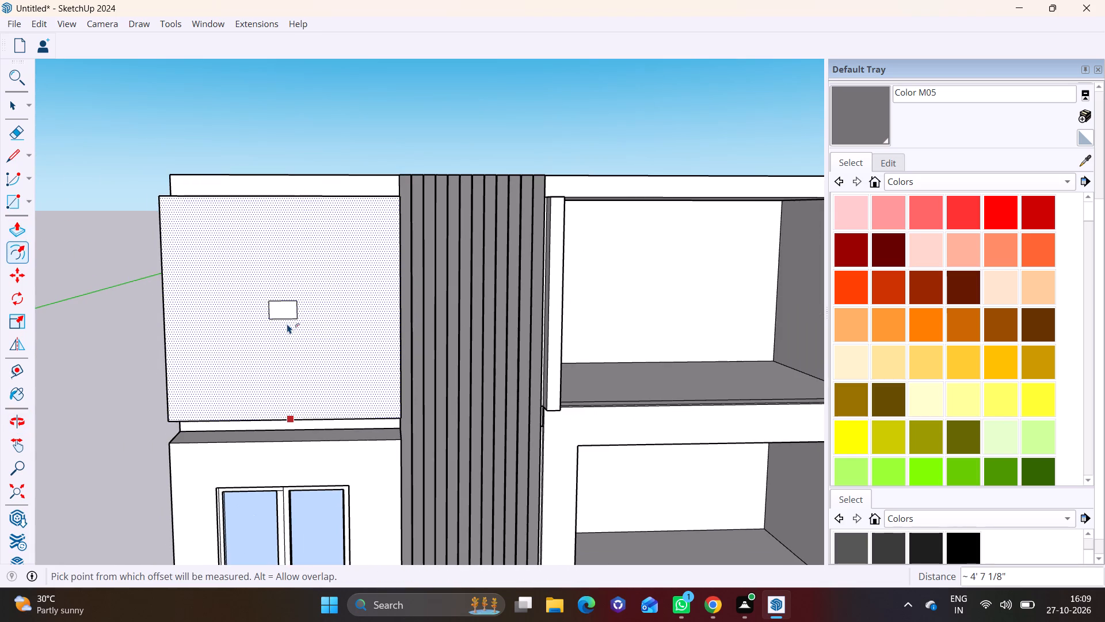
key("ctrl+z")
left_click(262, 332)
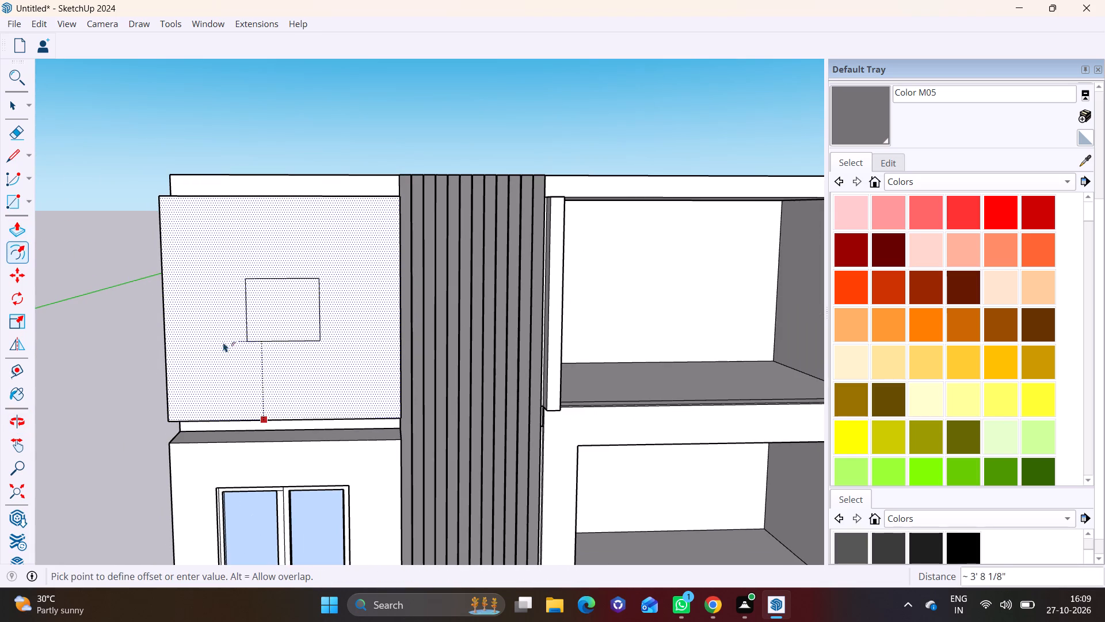
left_click(144, 371)
key("space")
Push/Pull the inner rectangle of the top-storey box inward to form a window recess.
left_click(308, 305)
middle_click_drag(335, 308, 284, 323)
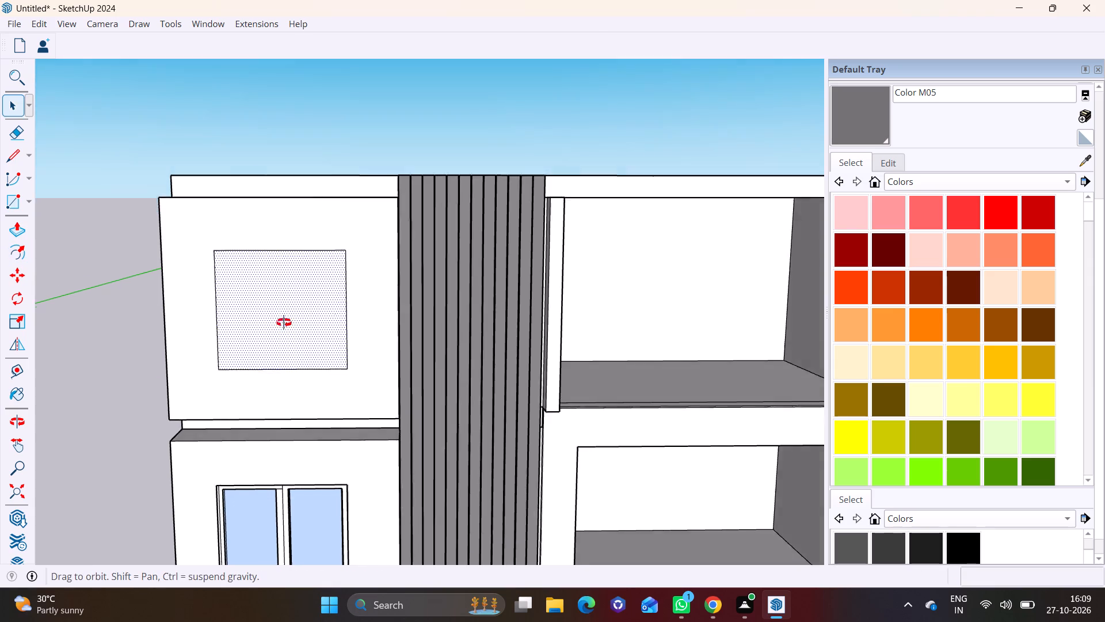
middle_click_drag(284, 323, 111, 333)
left_click(17, 235)
left_click(291, 301)
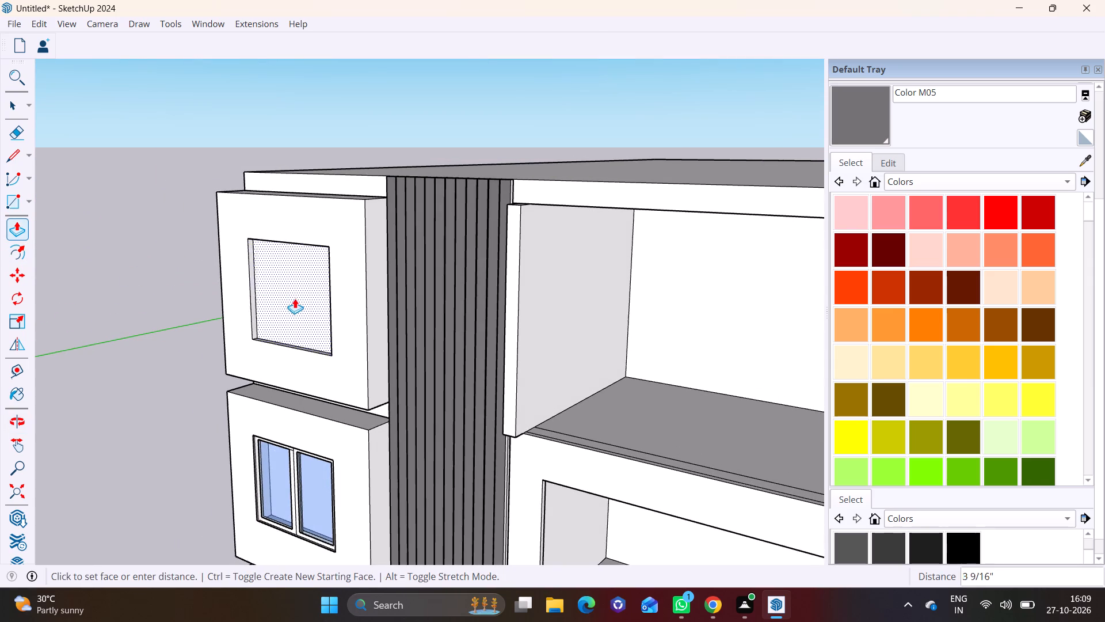
left_click(303, 295)
key("space")
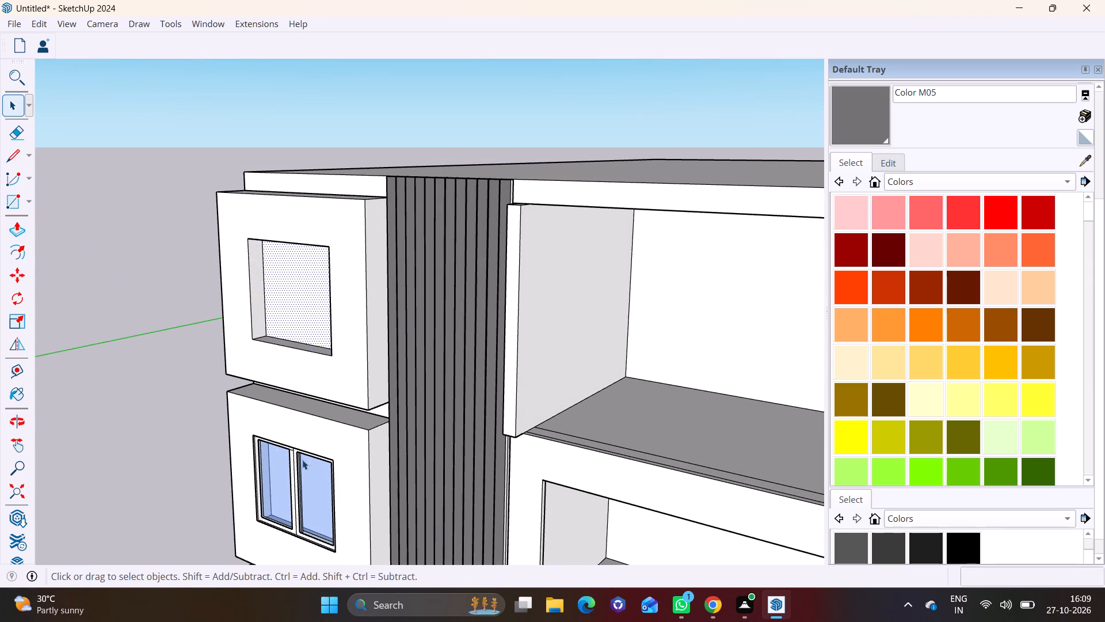
Copy the window from the box below up about 10' 9 11/16" into the top-storey recess, aligned to its upper corner.
left_click(294, 465)
key("m")
left_click(331, 464)
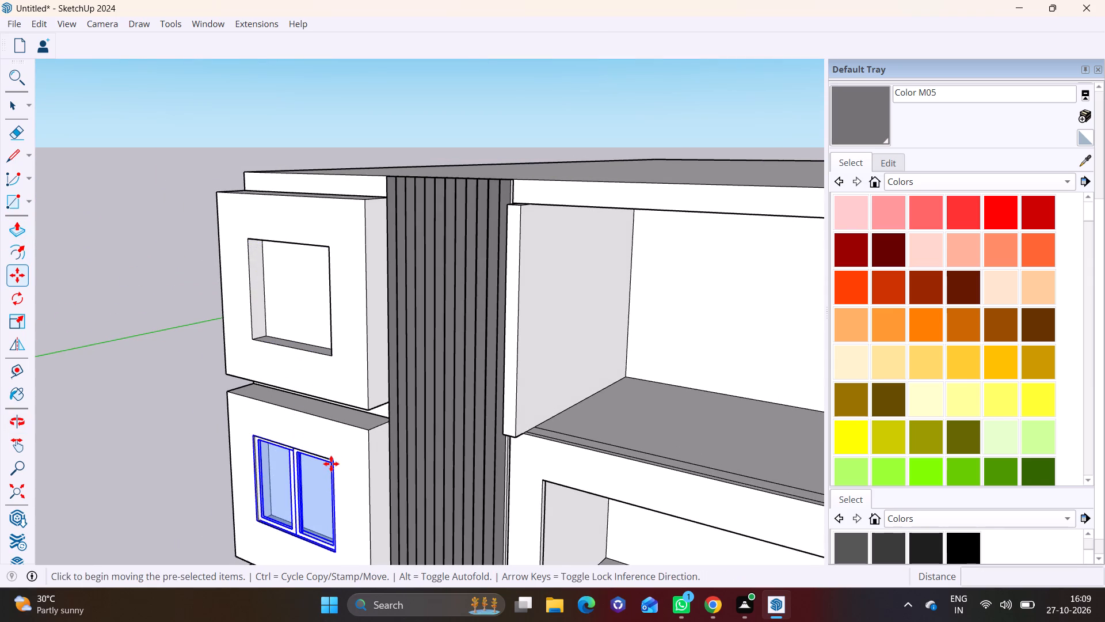
left_click(326, 246)
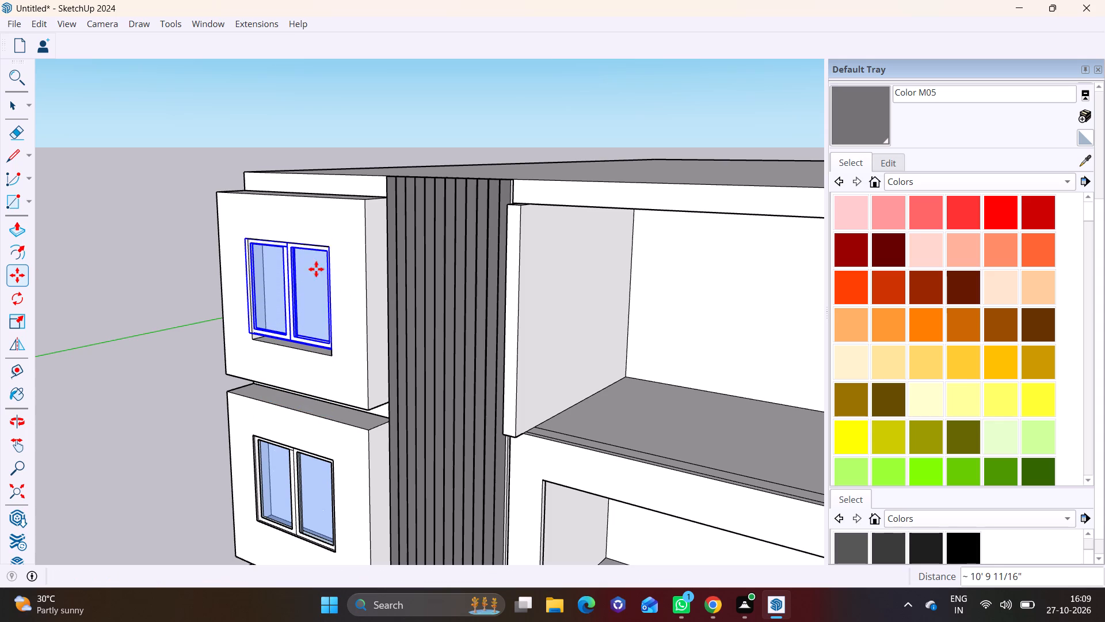
Push/Pull the bottom face of the top-storey recess up about 3 15/16" to meet the window frame.
scroll(295, 354, "up", 9)
key("space")
left_click(295, 337)
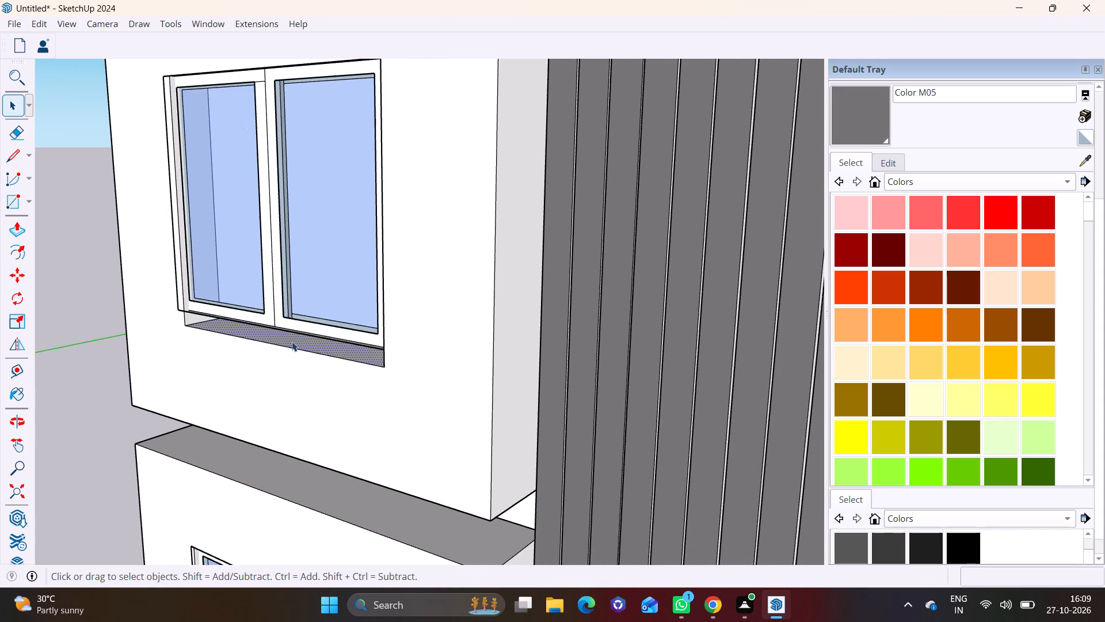
left_click(16, 232)
left_click(276, 337)
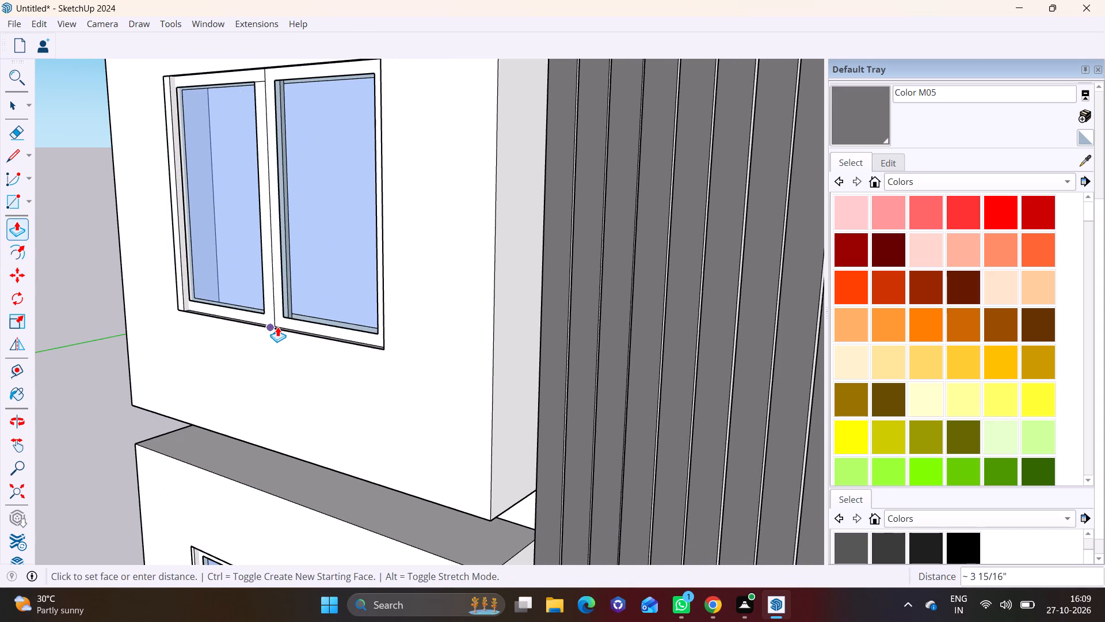
left_click(277, 327)
key("space")
left_click(64, 292)
Sample dark grey Color M06 from the other windowed bay and paint the end bay's third, fifth and top-storey boxes with it.
scroll(77, 294, "down", 2)
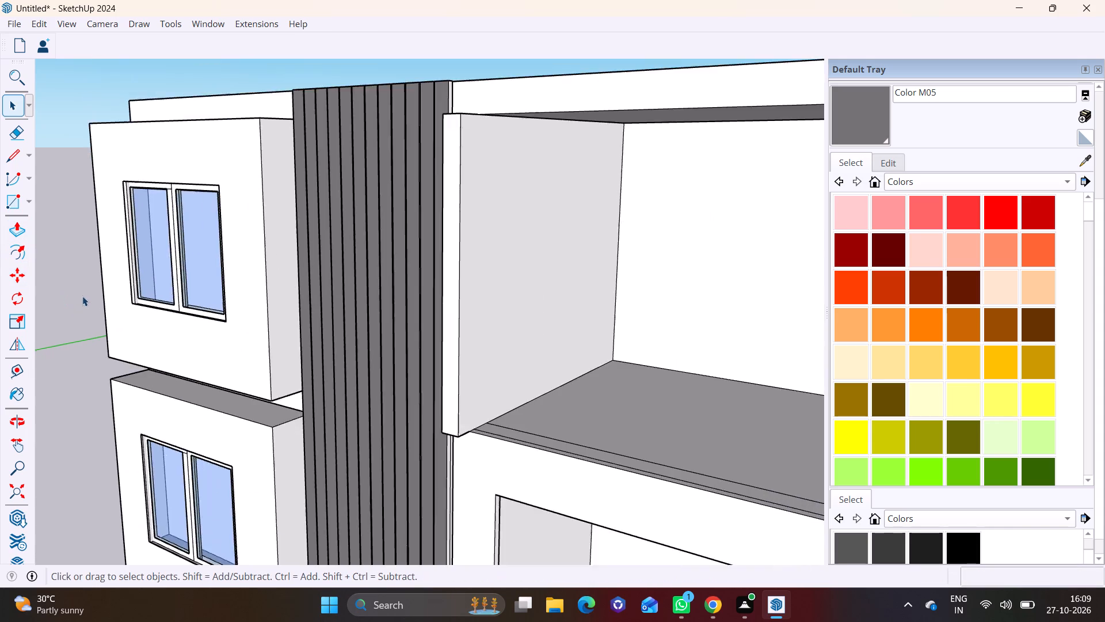
scroll(82, 296, "down", 5)
middle_click_drag(124, 309, 359, 234)
scroll(231, 310, "down", 3)
middle_click_drag(167, 342, 310, 240, "shift")
scroll(293, 353, "down", 10)
scroll(296, 452, "down", 3)
middle_click_drag(300, 452, 307, 333, "shift")
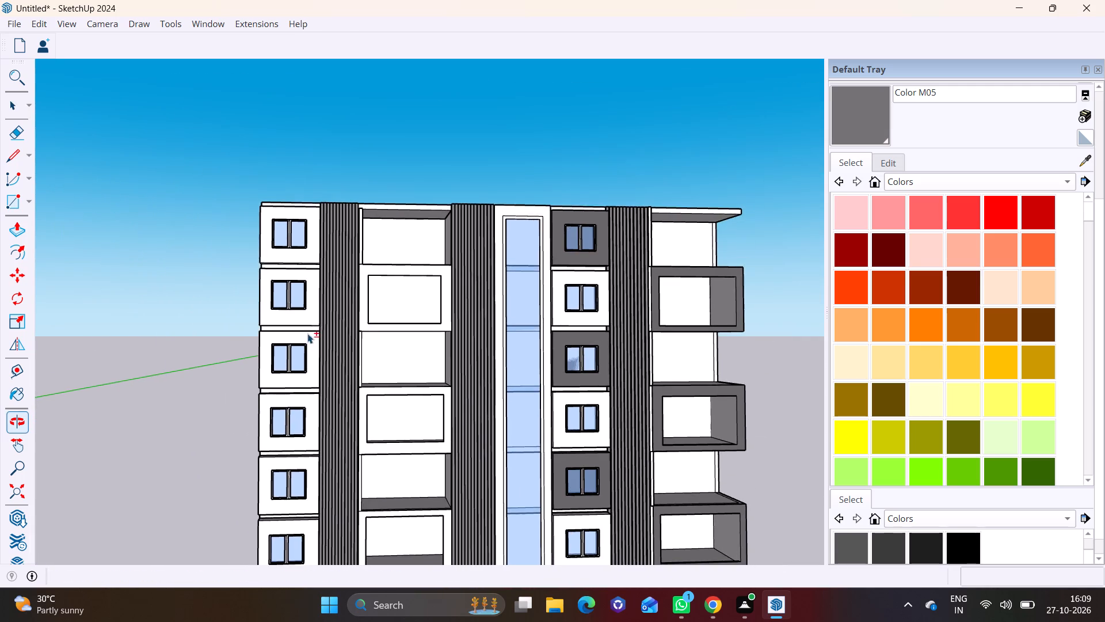
middle_click_drag(372, 420, 328, 316, "shift")
scroll(347, 333, "down", 1)
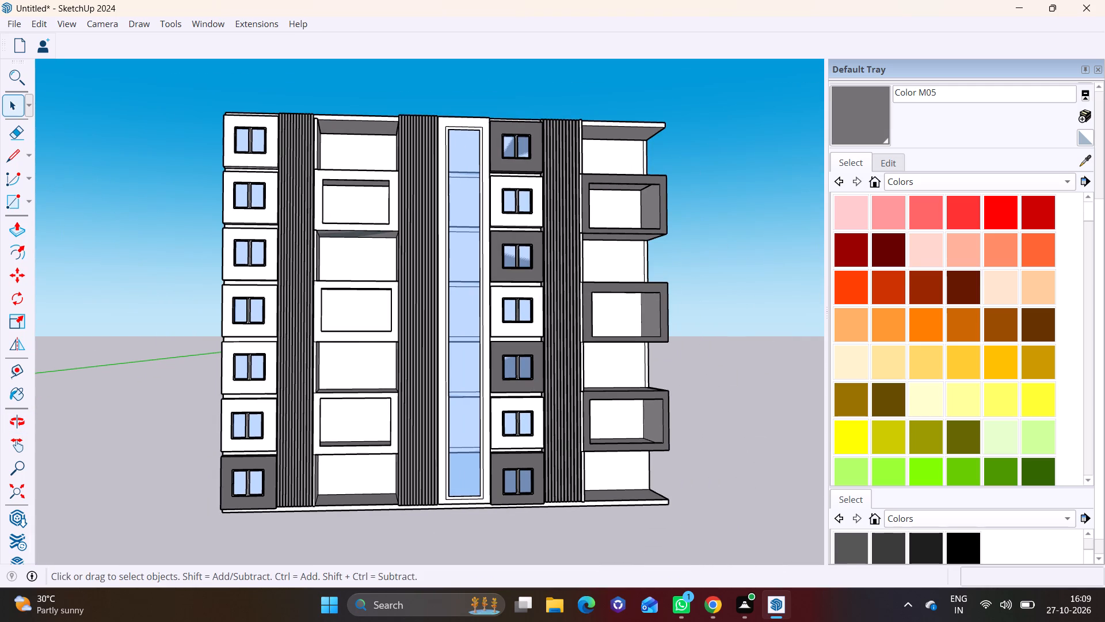
left_click(1084, 154)
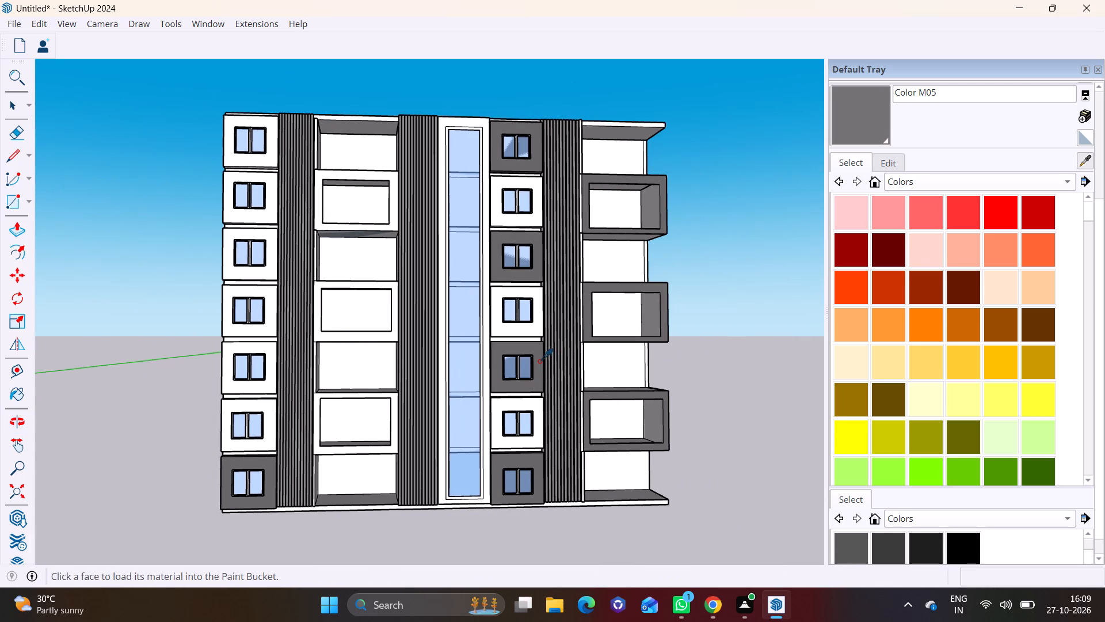
left_click(539, 361)
scroll(273, 408, "up", 3)
left_click(273, 366)
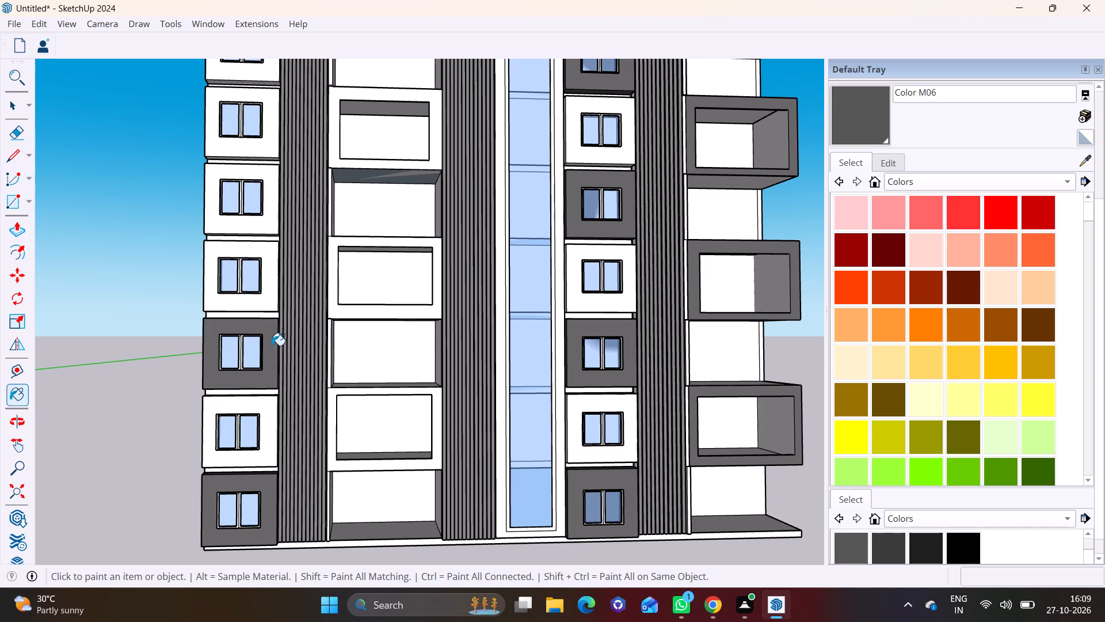
left_click(269, 195)
middle_click_drag(276, 207, 284, 400)
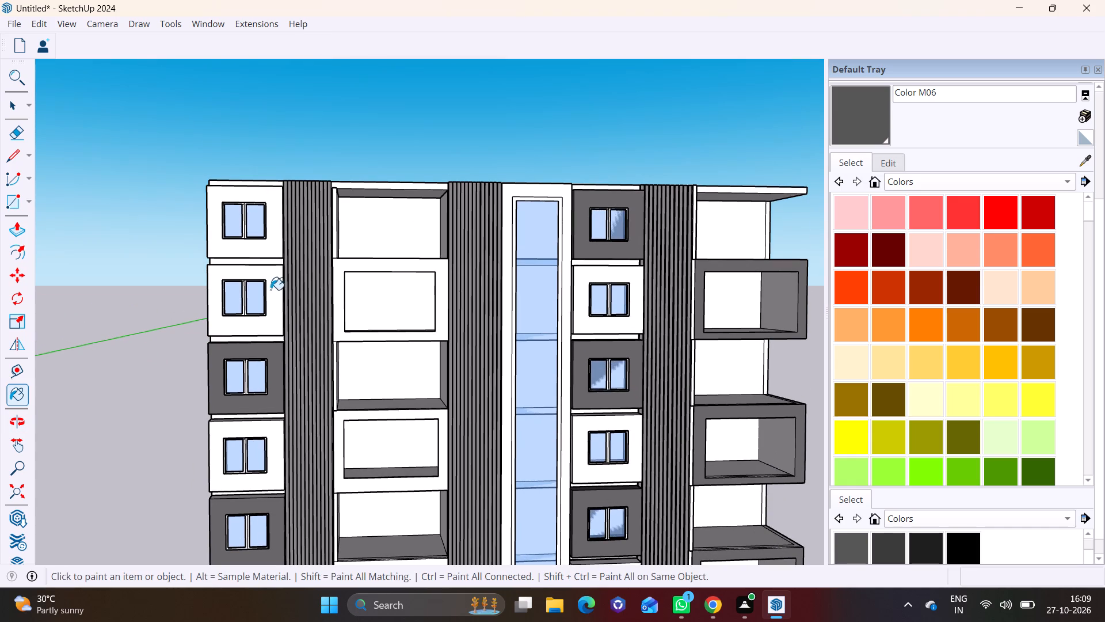
left_click(274, 247)
Examine the whole facade and the building's side to review the alternating box colours and overall massing.
scroll(292, 298, "down", 5)
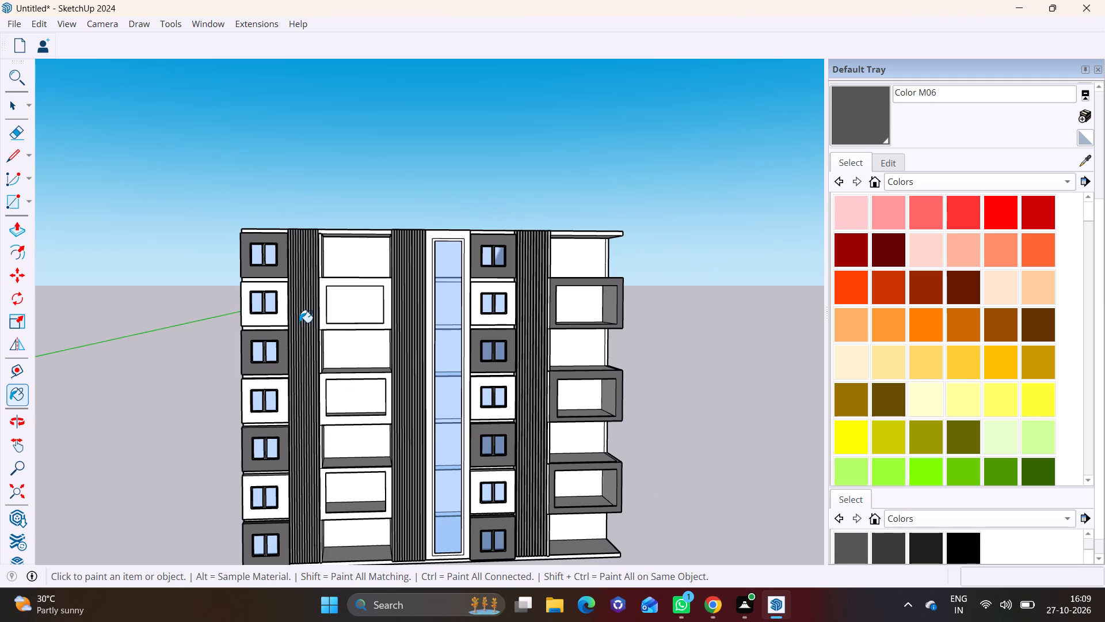
key("space")
middle_click_drag(308, 348, 252, 365)
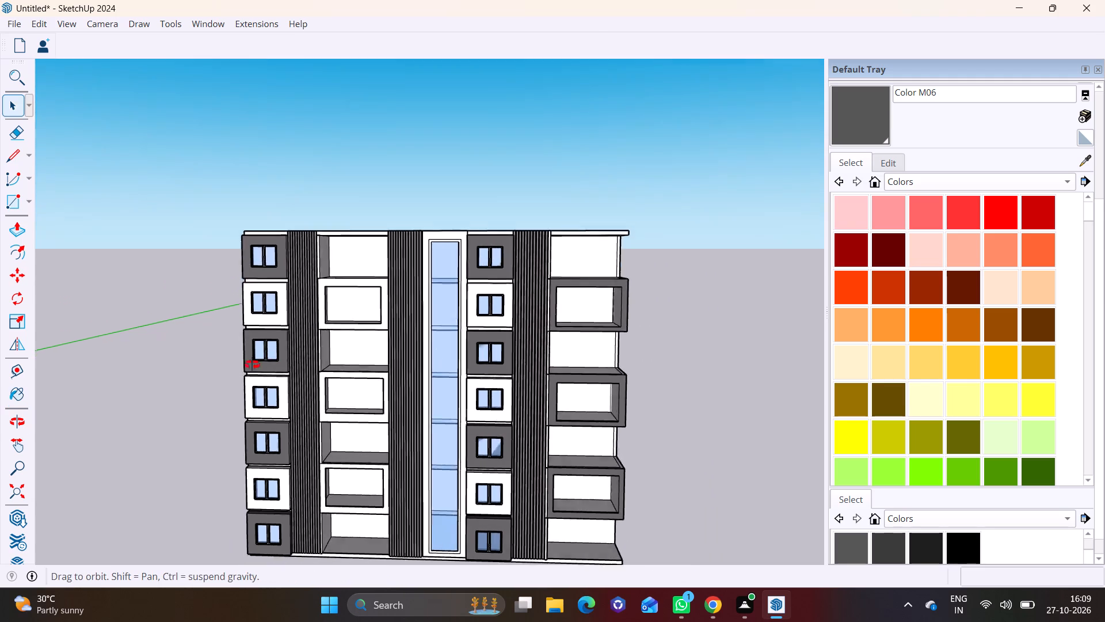
middle_click_drag(252, 365, 335, 374)
scroll(302, 249, "up", 4)
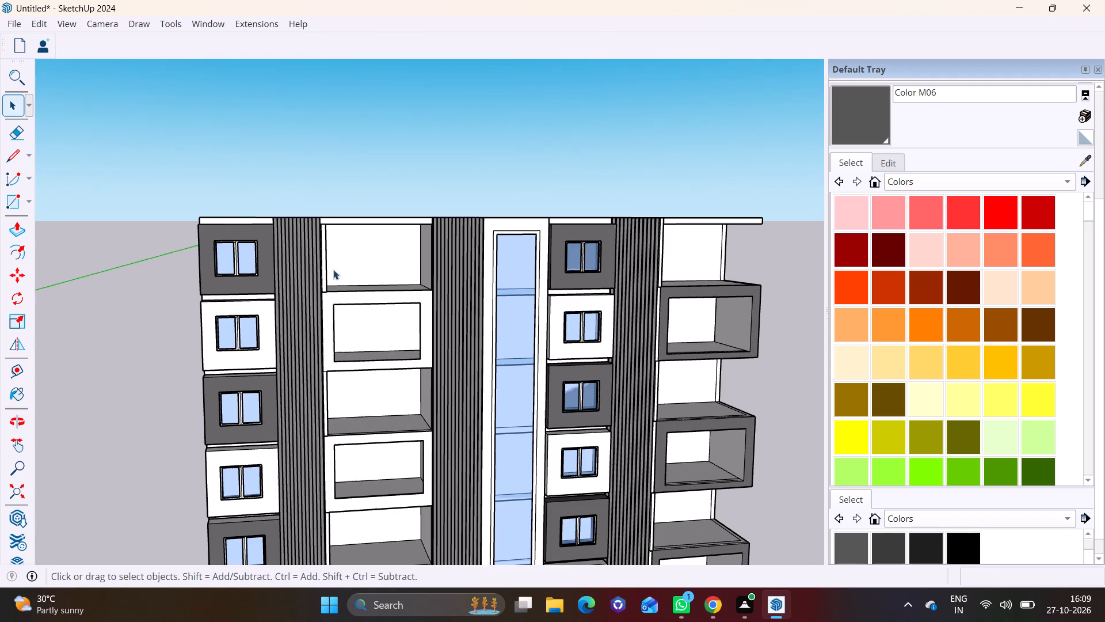
scroll(356, 280, "down", 4)
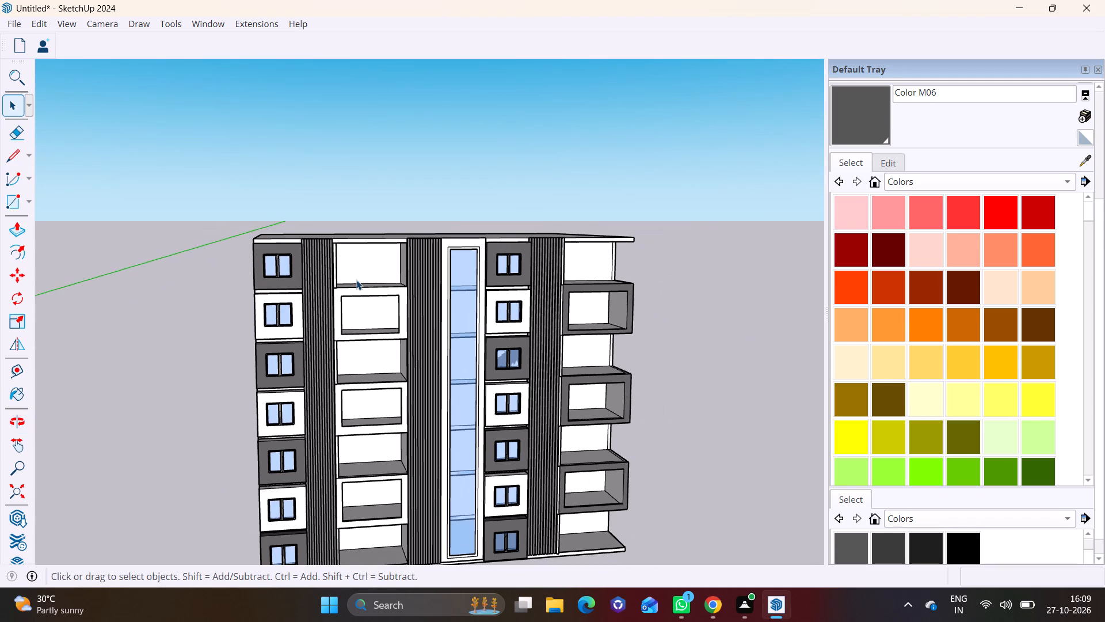
scroll(354, 282, "down", 4)
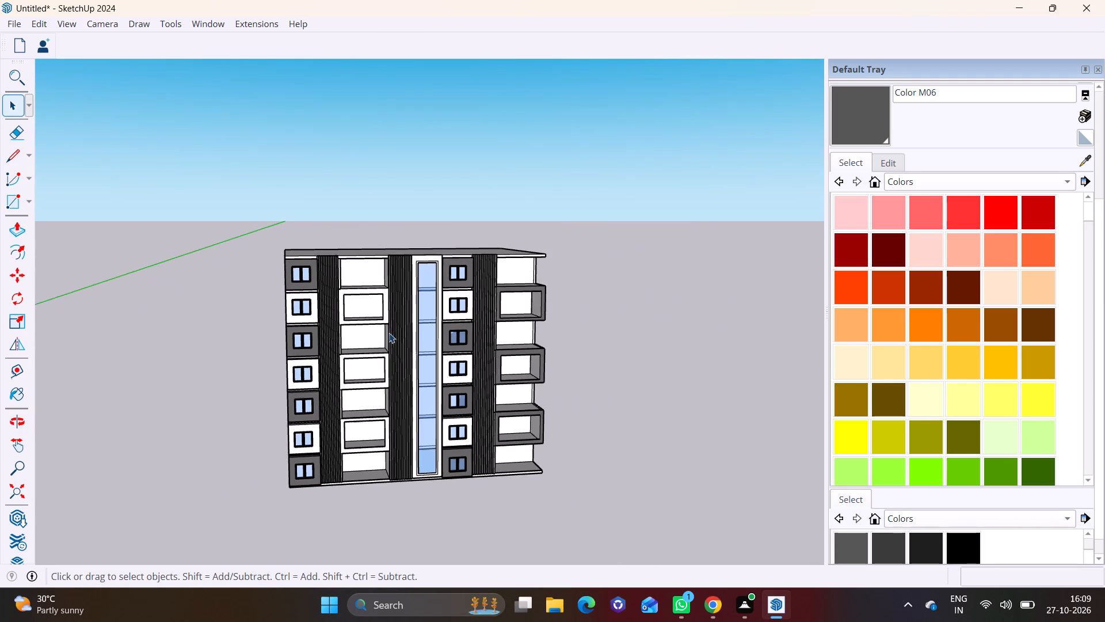
middle_click_drag(390, 333, 204, 333)
scroll(263, 352, "up", 5)
middle_click_drag(346, 380, 125, 385)
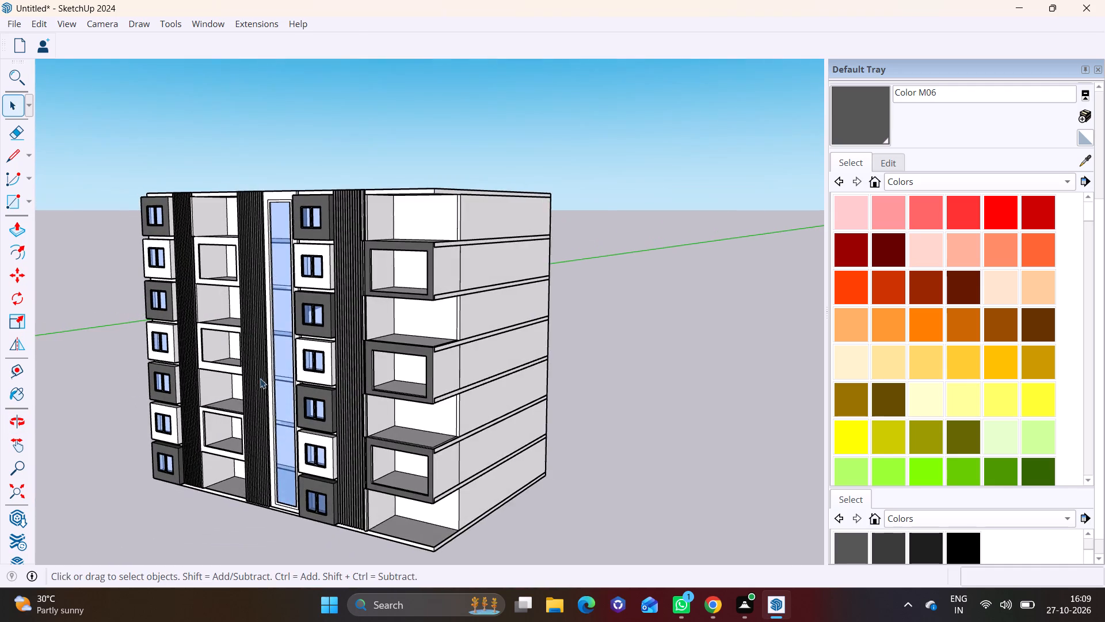
scroll(270, 378, "up", 2)
left_click(678, 411)
middle_click_drag(295, 401, 363, 369)
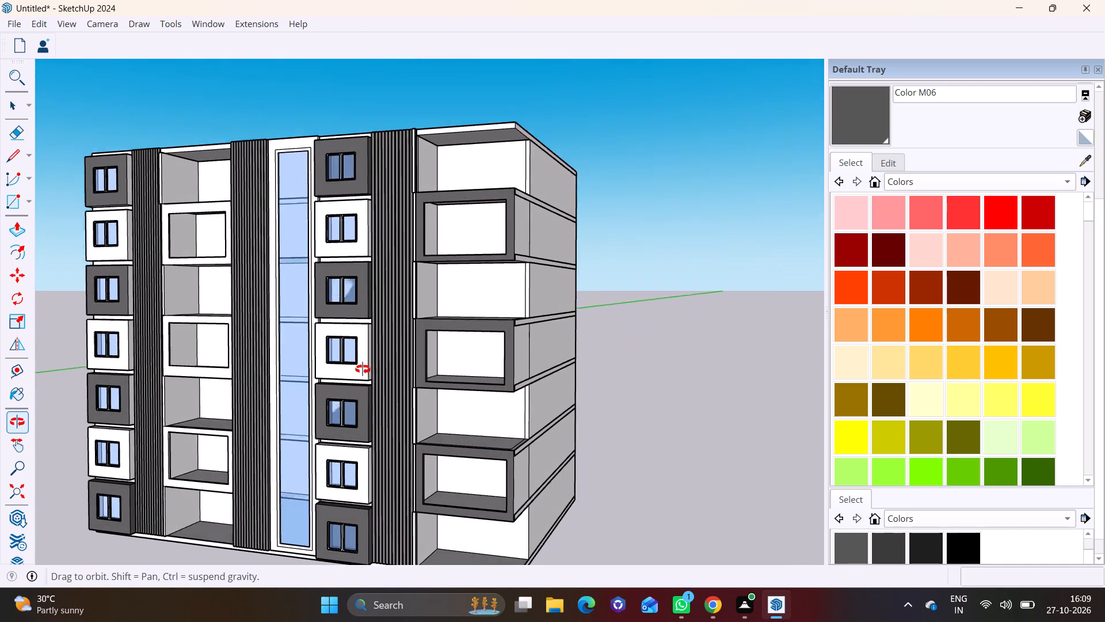
middle_click_drag(363, 369, 363, 371)
Open the roof slab for editing and Push/Pull its top face up 1' 7".
scroll(357, 325, "up", 1, "shift")
middle_click_drag(358, 325, 374, 397, "shift")
middle_click_drag(432, 302, 382, 496)
scroll(320, 307, "up", 5)
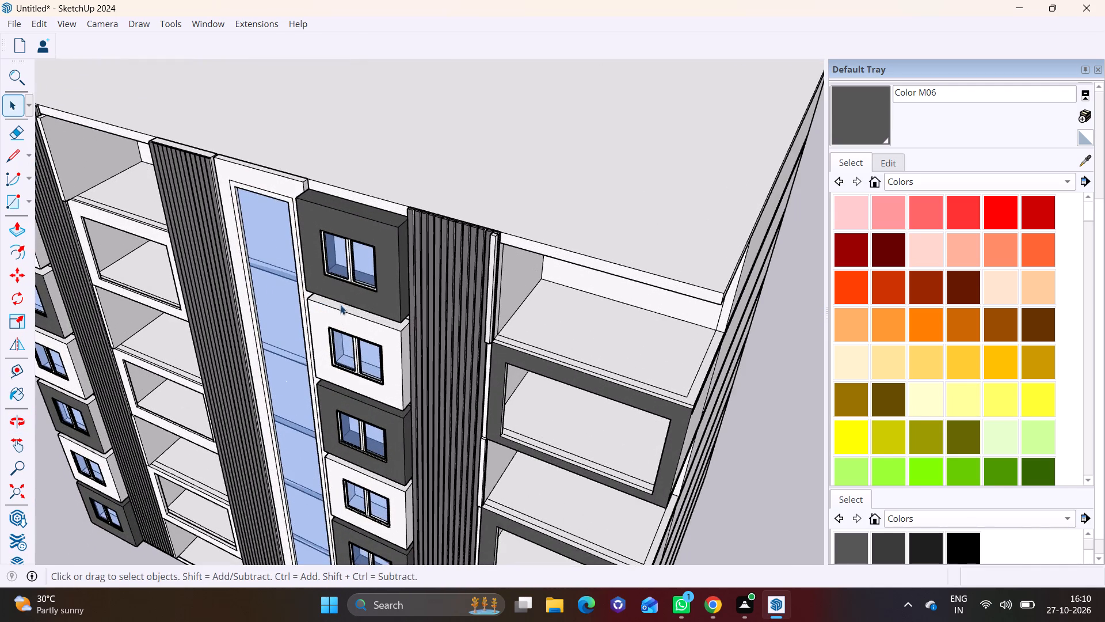
middle_click_drag(363, 308, 356, 404, "shift")
left_click(487, 278)
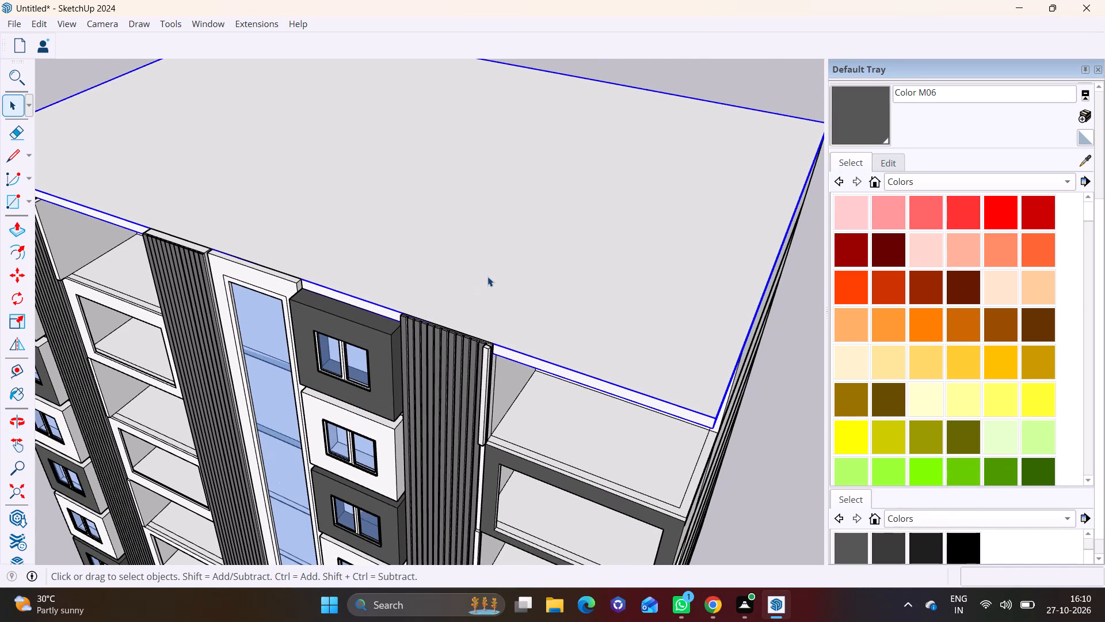
triple_click(333, 234)
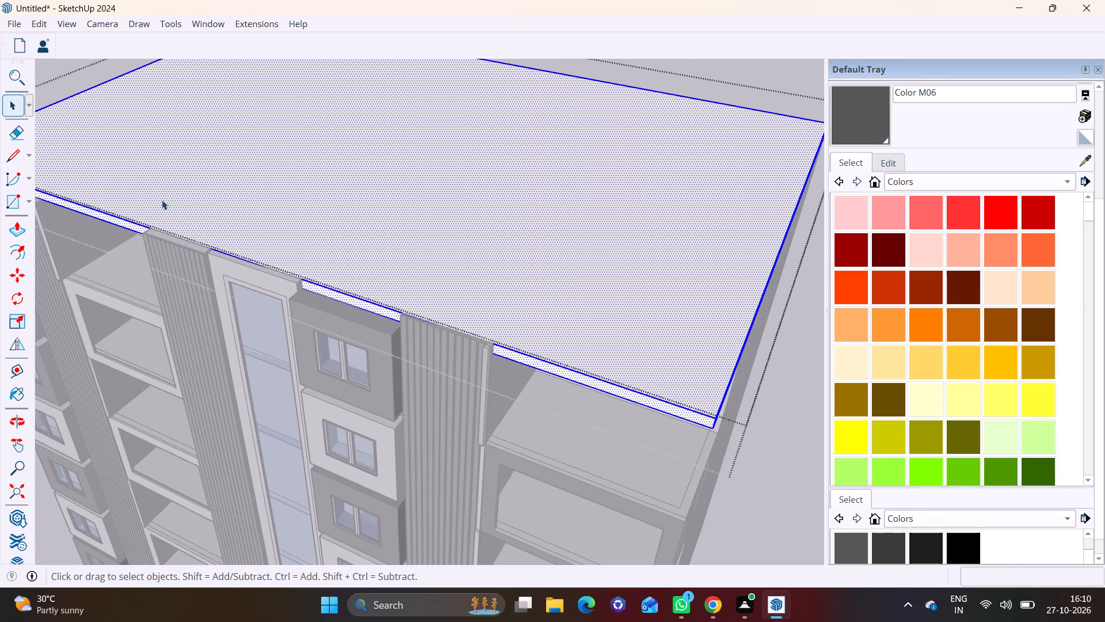
left_click(25, 222)
left_click(188, 199)
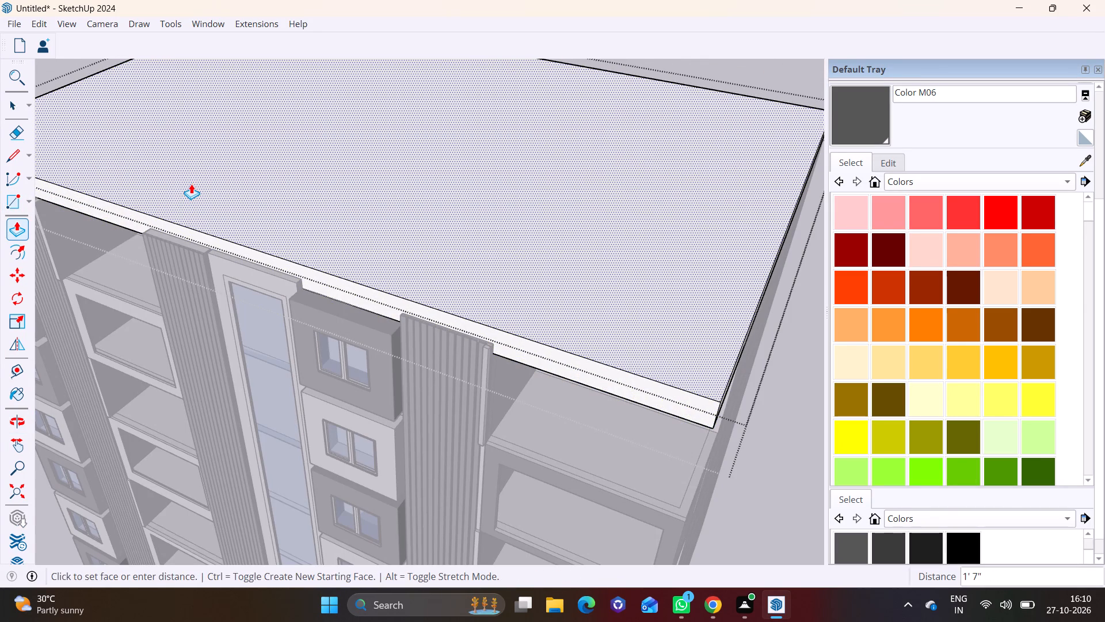
left_click(191, 184)
Inspect the roof slab's thickness and edge above the facade, and leave the slab's editing context.
middle_click_drag(353, 309, 304, 175)
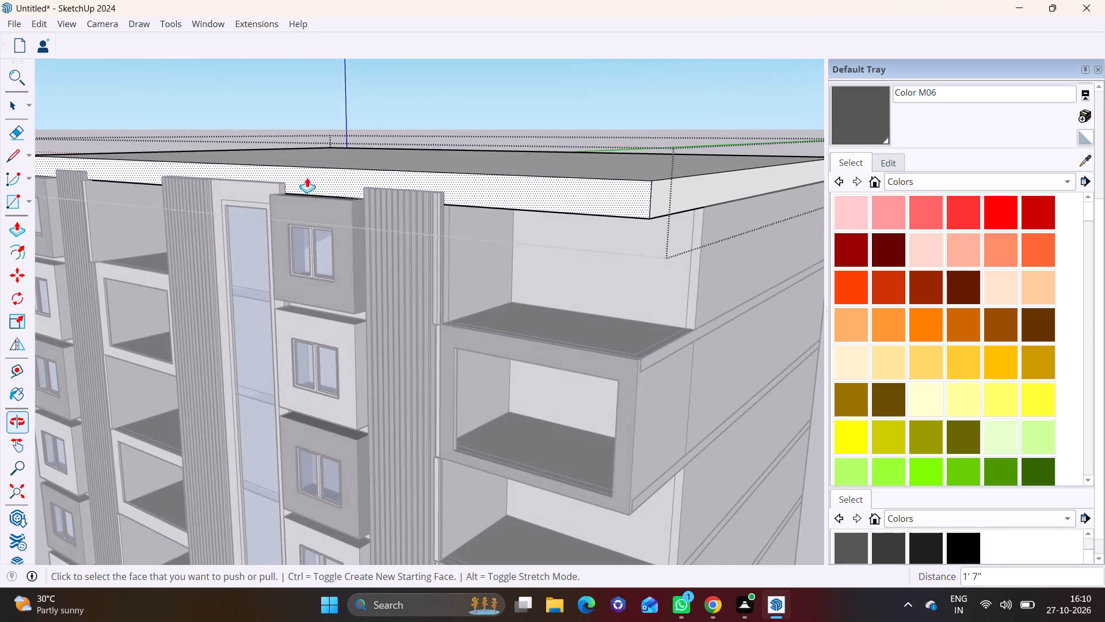
scroll(315, 194, "down", 2)
middle_click_drag(387, 197, 370, 288)
scroll(379, 271, "up", 2)
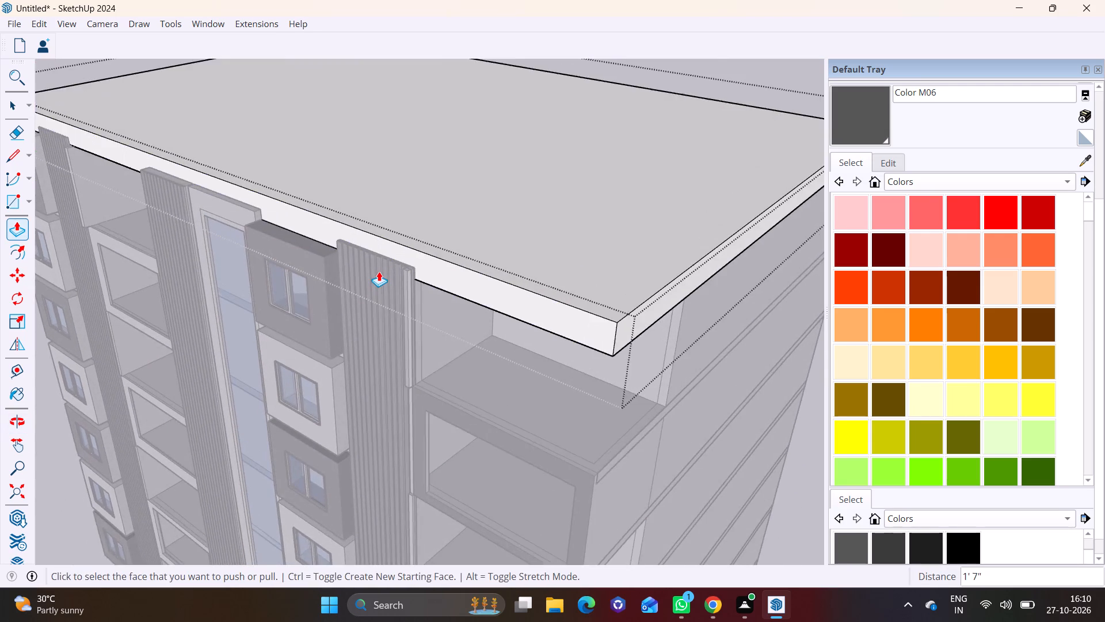
scroll(379, 271, "up", 3)
key("space")
middle_click_drag(367, 251, 338, 273)
left_click(420, 192)
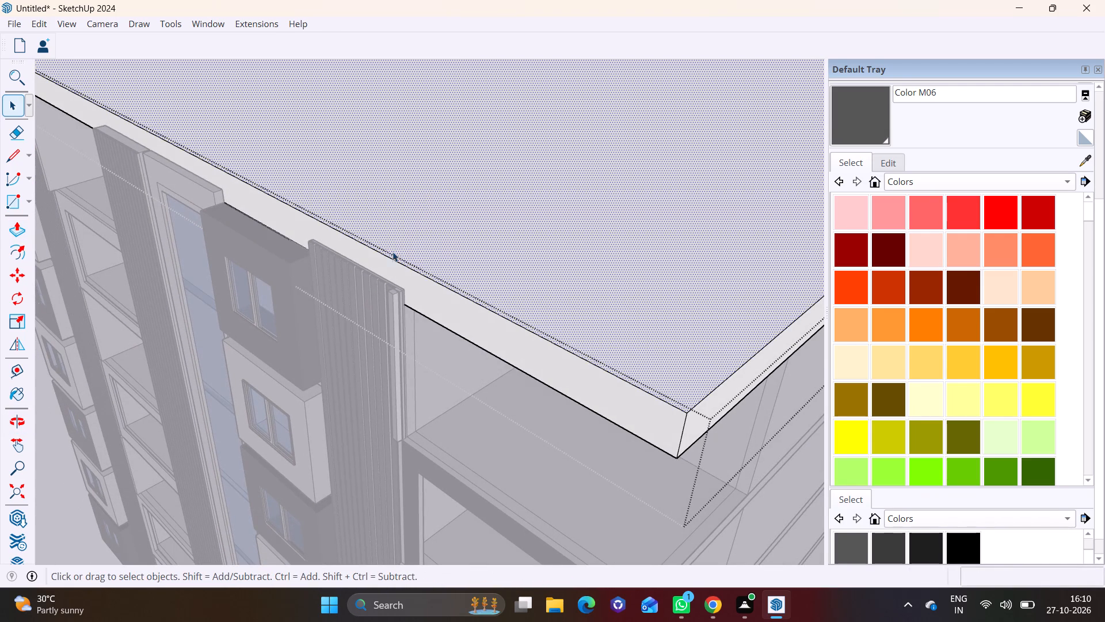
left_click(584, 455)
left_click_drag(615, 483, 620, 485)
scroll(729, 453, "down", 4)
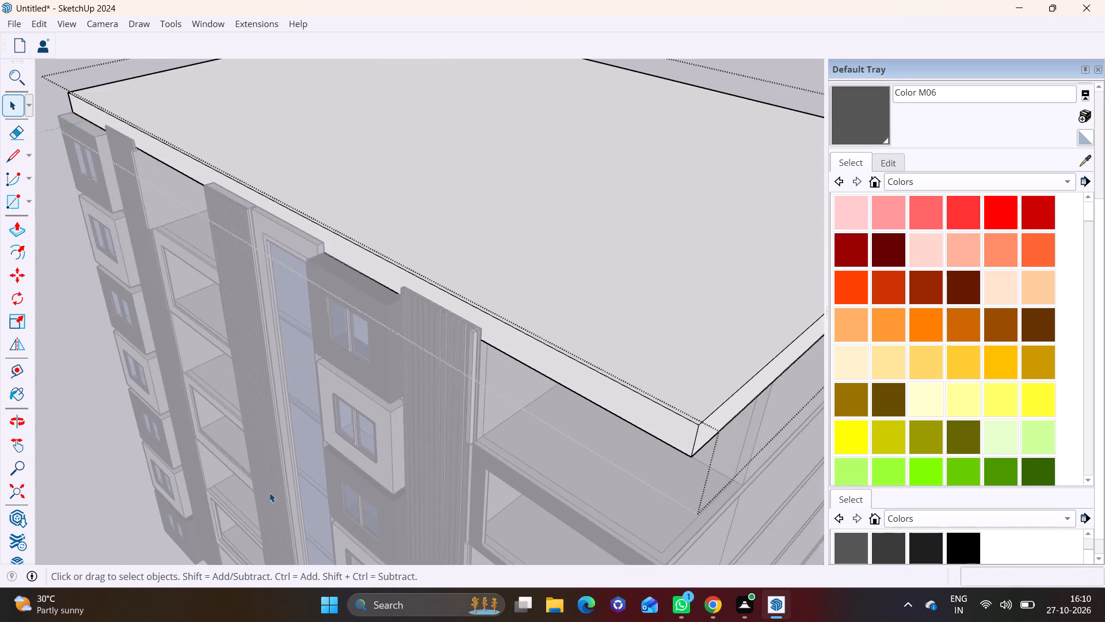
scroll(269, 492, "down", 1)
left_click(75, 428)
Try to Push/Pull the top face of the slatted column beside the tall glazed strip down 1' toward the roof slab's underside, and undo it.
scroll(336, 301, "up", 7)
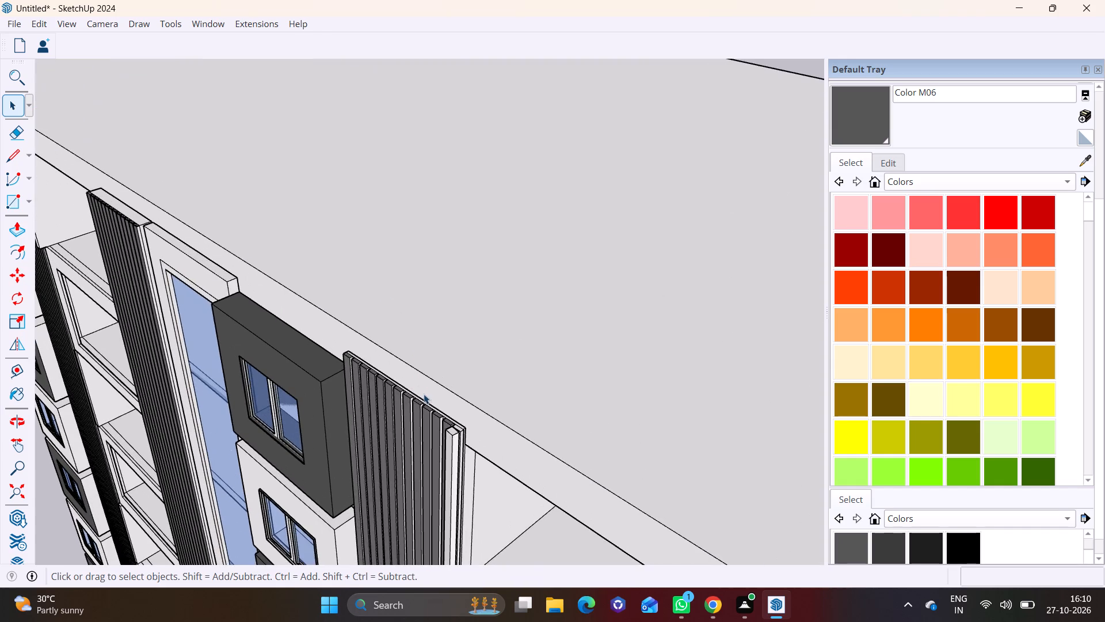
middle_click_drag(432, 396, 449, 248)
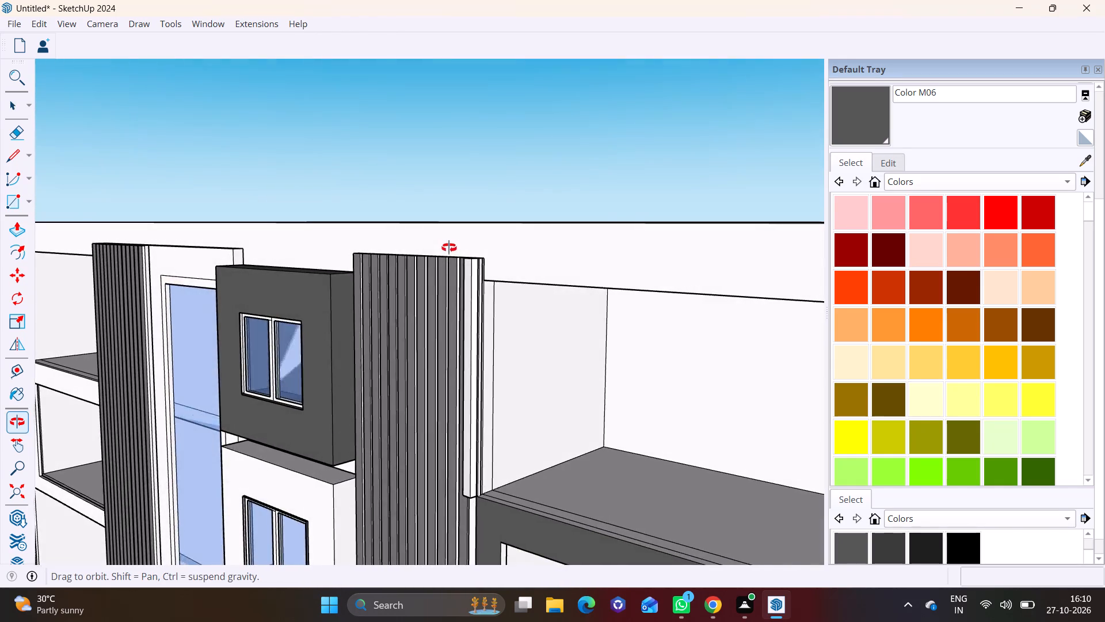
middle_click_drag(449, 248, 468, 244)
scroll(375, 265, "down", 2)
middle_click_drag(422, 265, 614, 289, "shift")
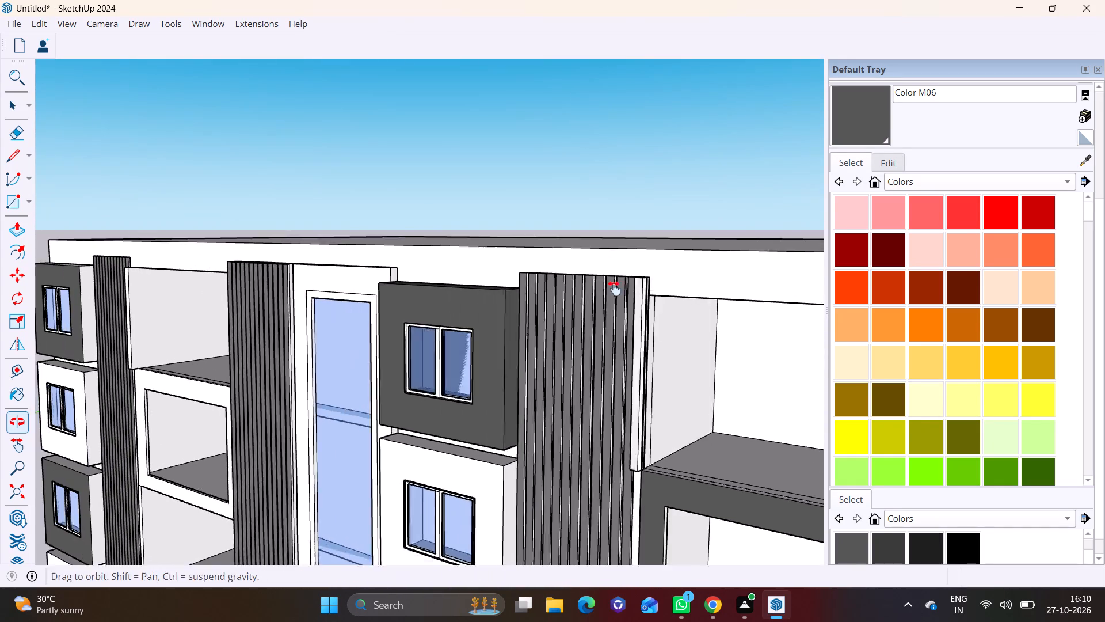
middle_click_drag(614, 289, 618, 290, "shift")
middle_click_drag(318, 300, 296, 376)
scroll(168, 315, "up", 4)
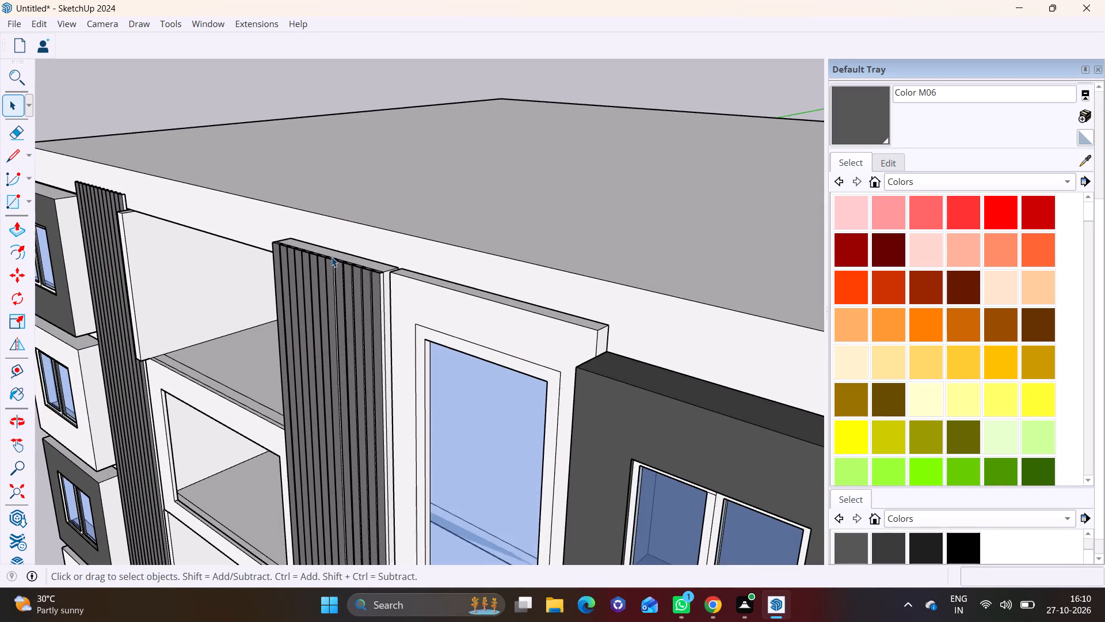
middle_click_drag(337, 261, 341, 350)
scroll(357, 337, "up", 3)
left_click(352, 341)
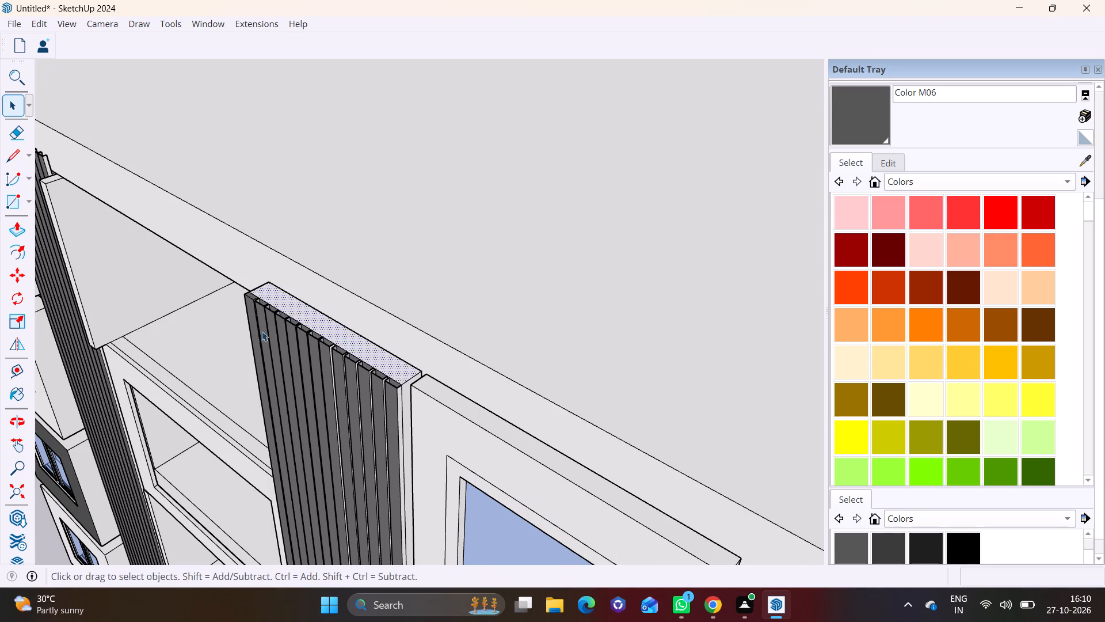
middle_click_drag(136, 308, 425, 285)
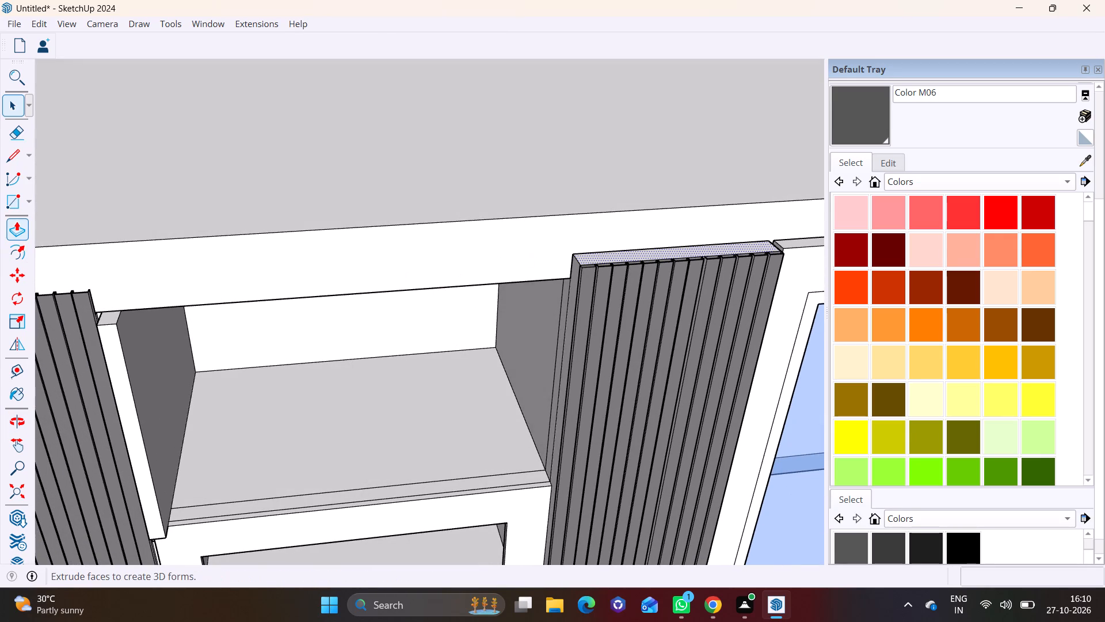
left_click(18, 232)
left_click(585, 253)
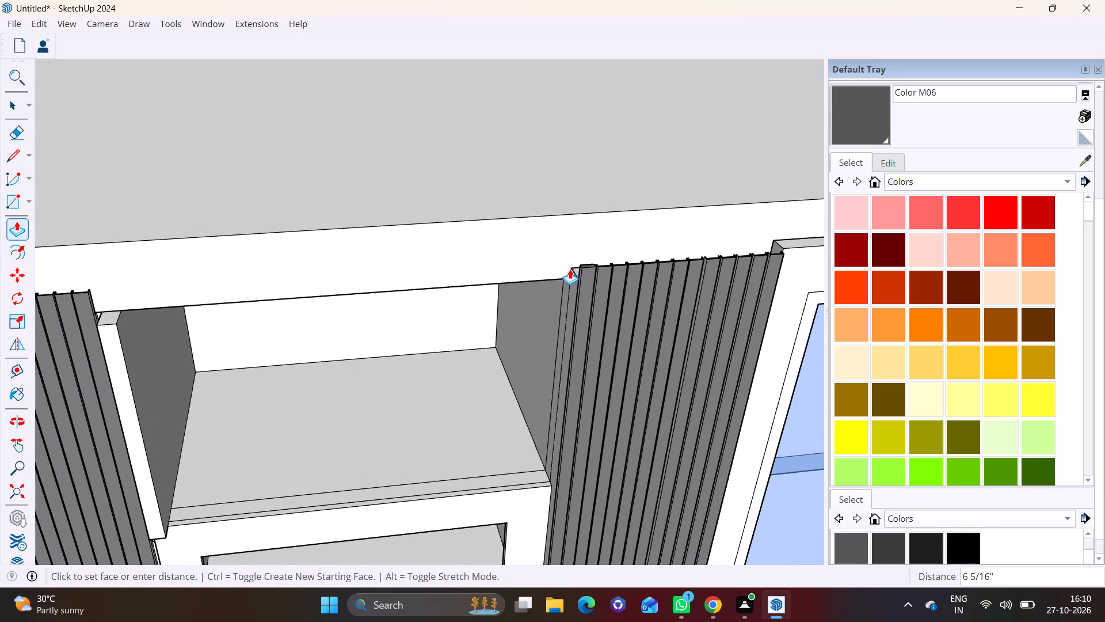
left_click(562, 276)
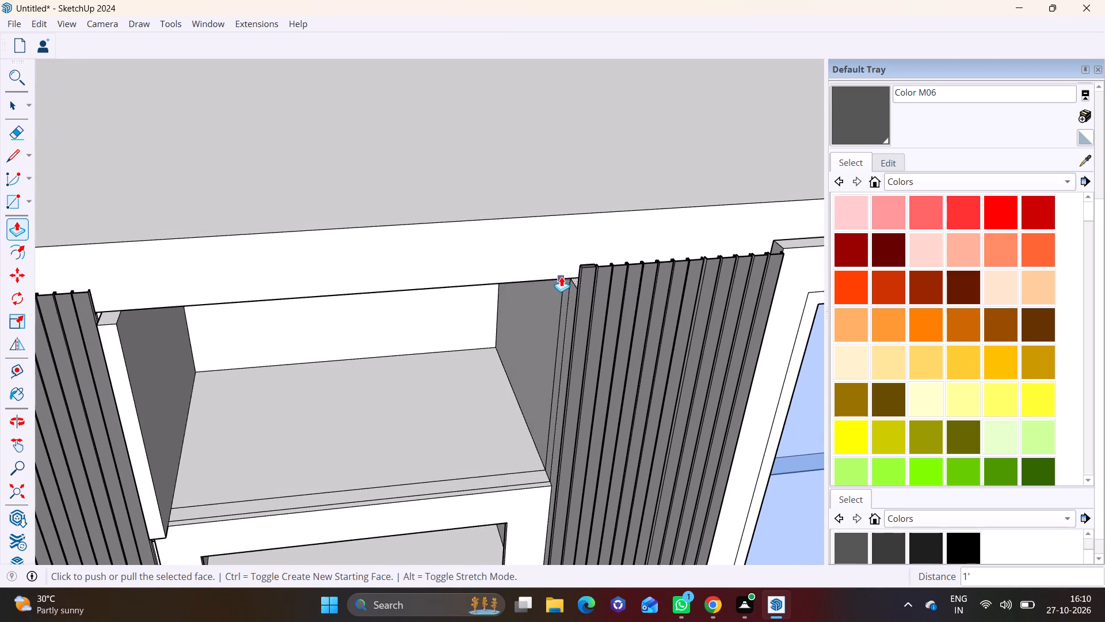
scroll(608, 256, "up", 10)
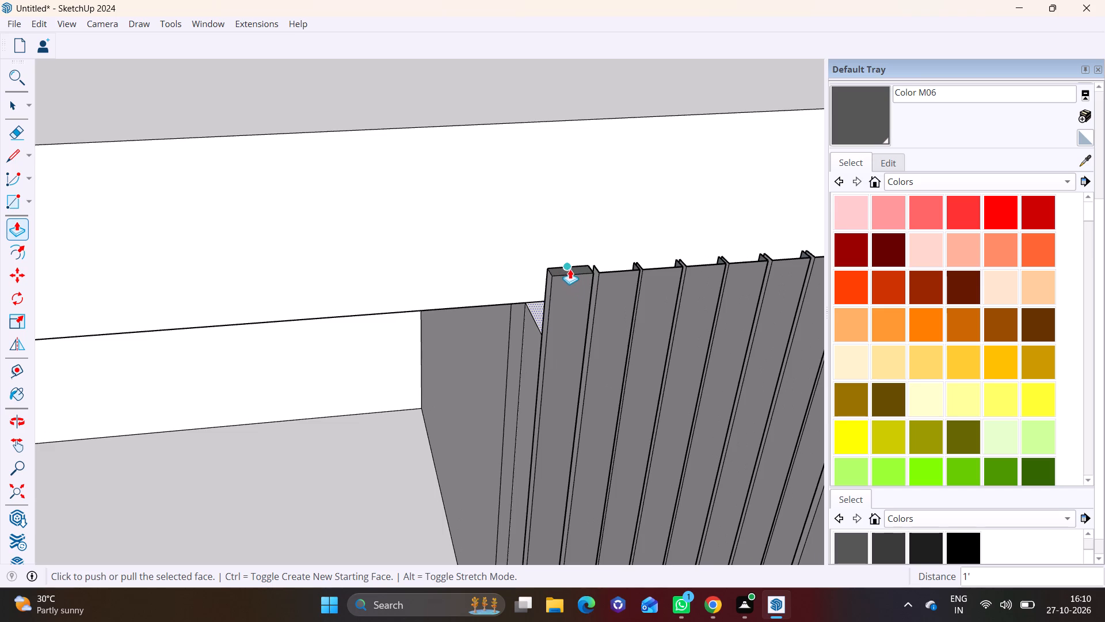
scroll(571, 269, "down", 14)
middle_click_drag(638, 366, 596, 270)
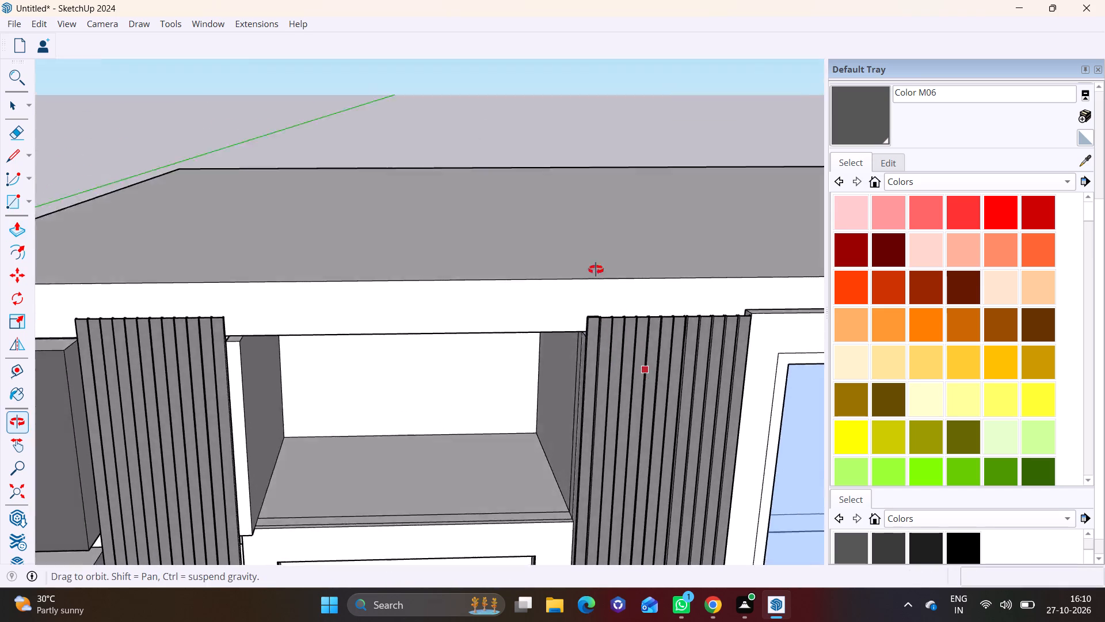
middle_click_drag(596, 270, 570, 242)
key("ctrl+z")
Open the roof slab for editing, raise its top face slightly with Push/Pull to thicken it, and leave its editing context.
scroll(566, 310, "down", 8)
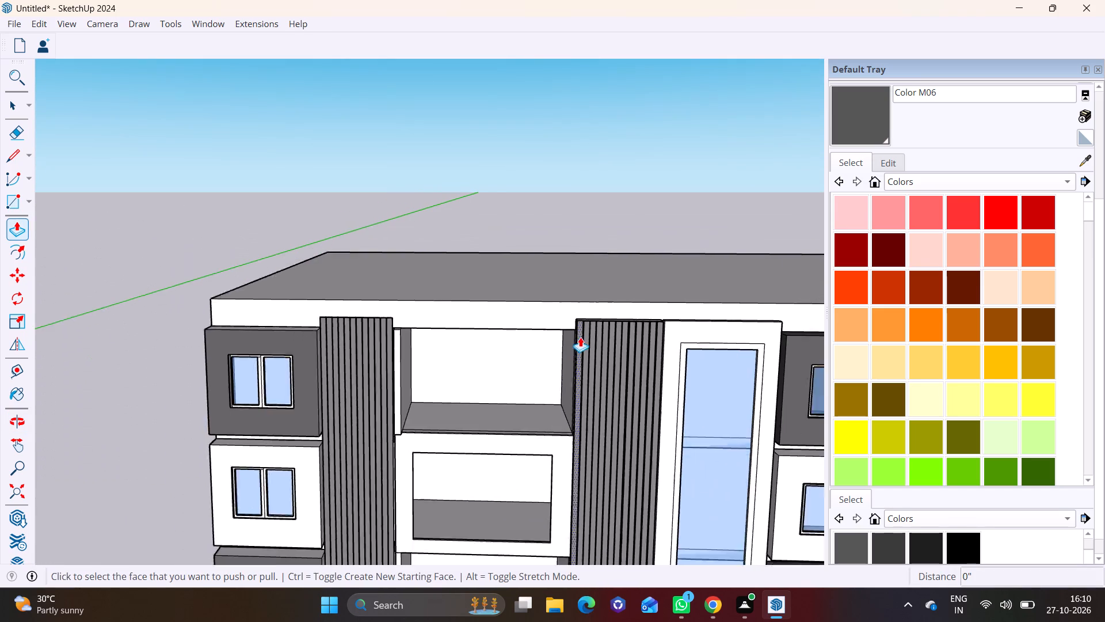
scroll(580, 337, "down", 1)
middle_click_drag(647, 363, 361, 350)
middle_click_drag(596, 350, 543, 352)
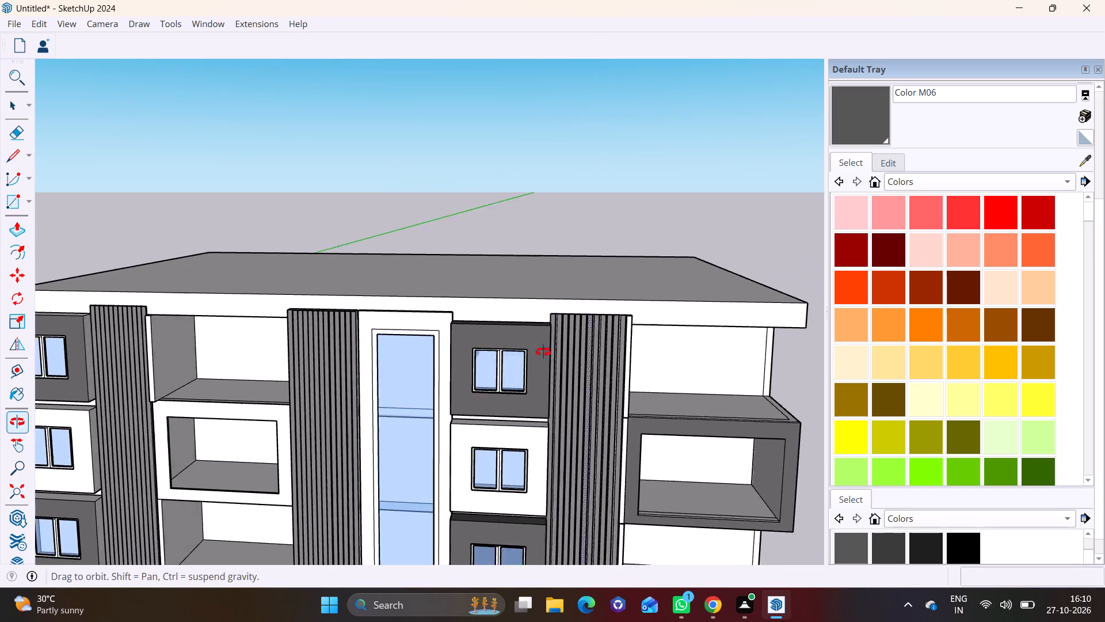
middle_click_drag(543, 352, 355, 353)
left_click(498, 278)
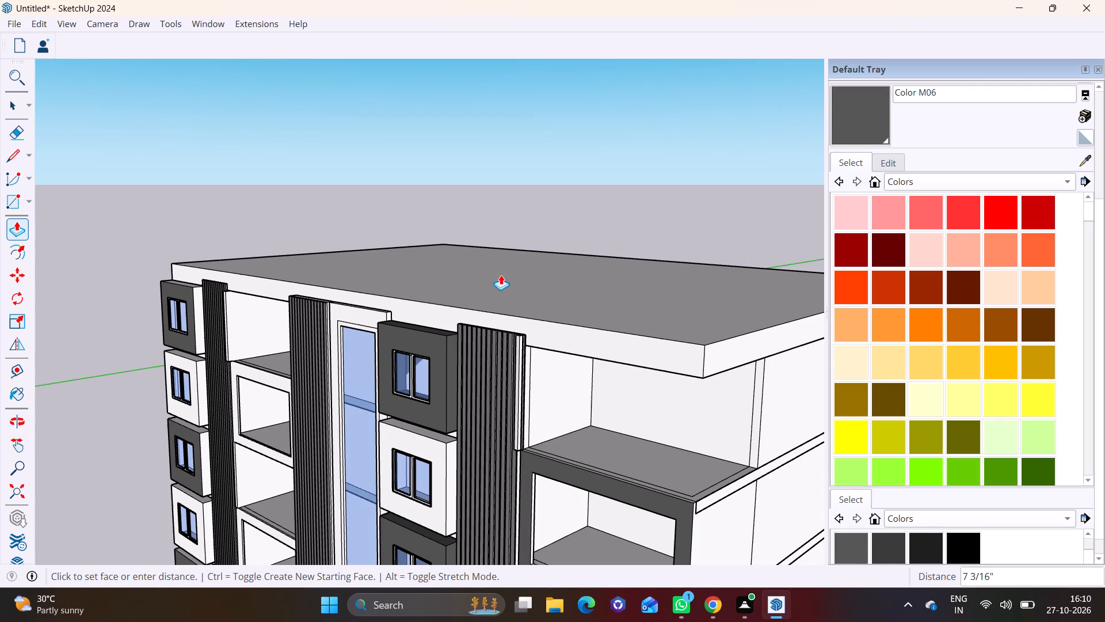
key("space")
left_click(500, 284)
double_click(517, 270)
left_click(502, 285)
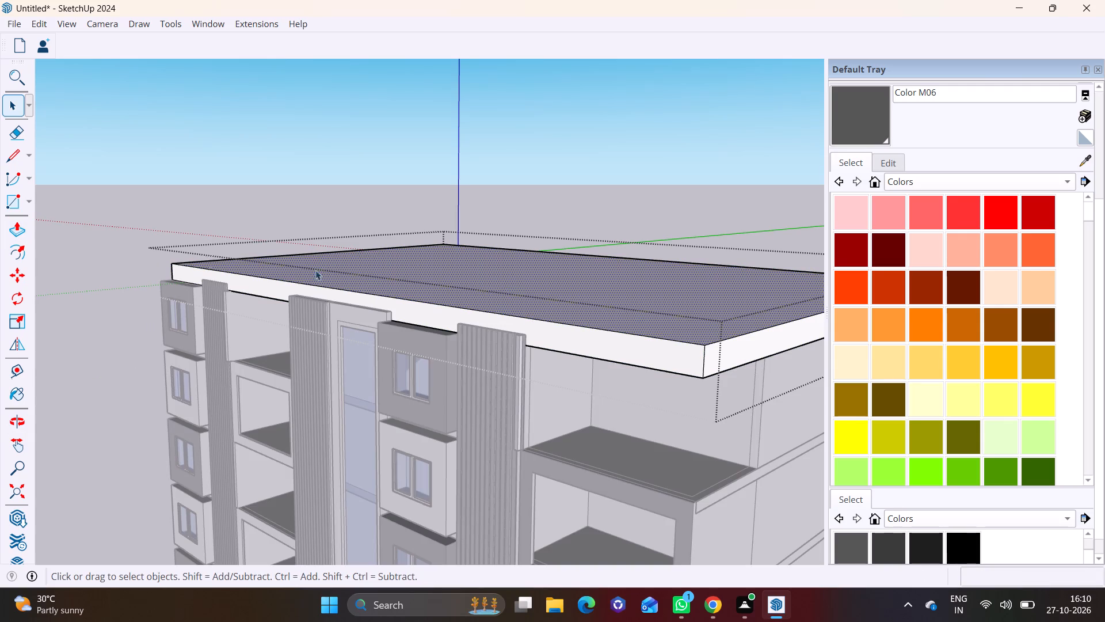
left_click(10, 231)
left_click(445, 294)
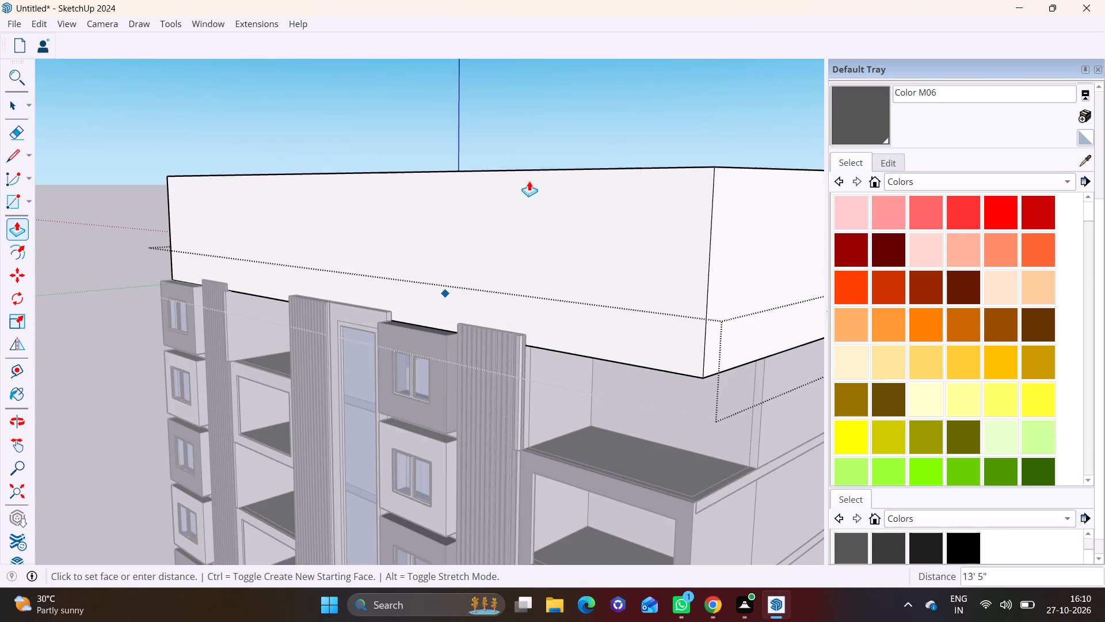
left_click(525, 289)
key("space")
left_click(555, 328)
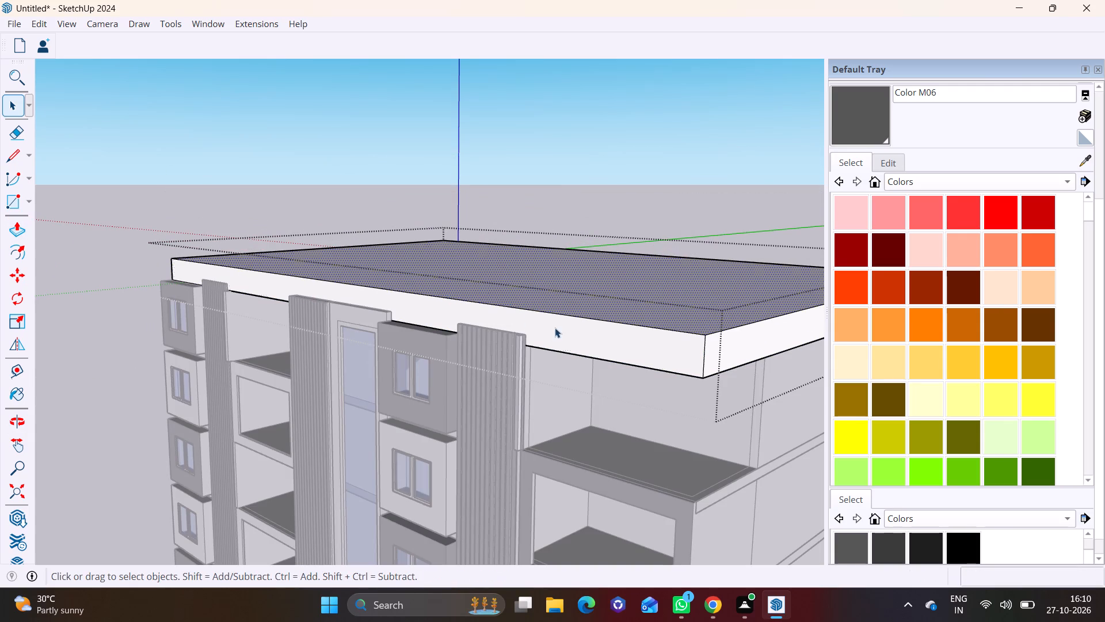
left_click(297, 192)
Sample dark grey Color M06 from a top-storey windowed box and paint the roof slab with it.
scroll(289, 208, "up", 1)
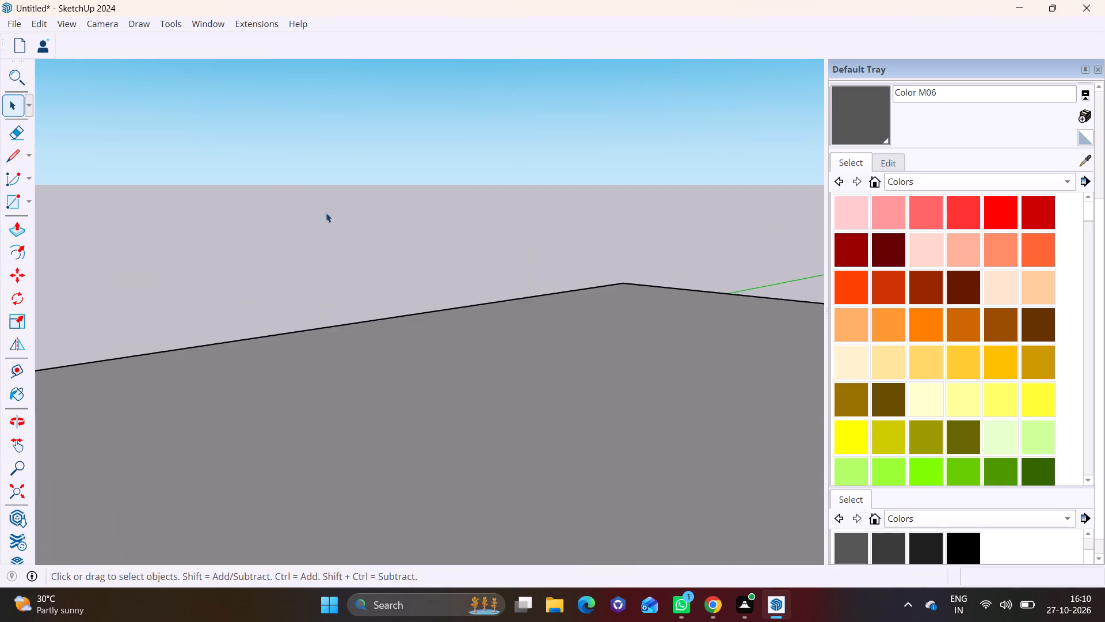
scroll(471, 270, "down", 9)
middle_click_drag(458, 368, 328, 133, "shift")
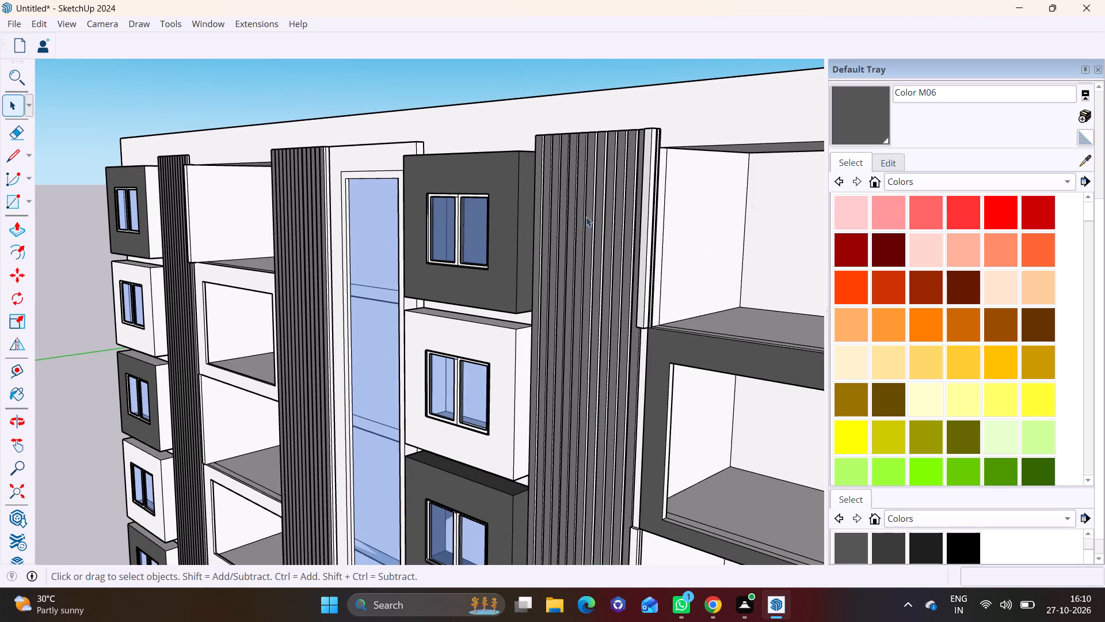
middle_click_drag(572, 223, 583, 327, "shift")
left_click(1086, 157)
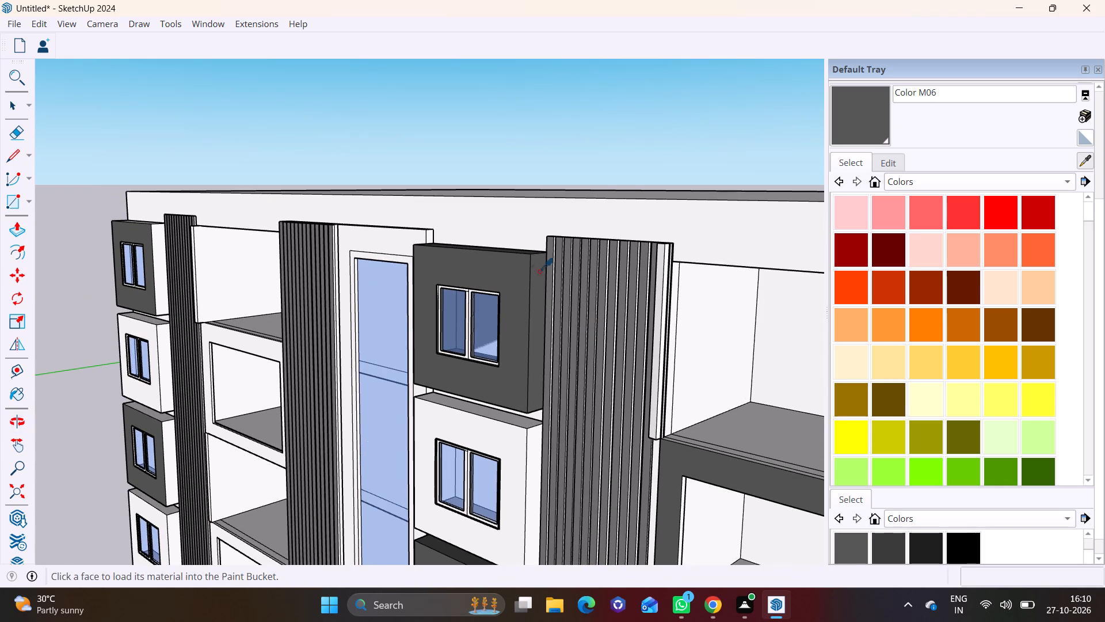
left_click(524, 272)
left_click(523, 220)
Examine the dark roof slab from several angles and review the whole facade's colour scheme.
scroll(523, 220, "down", 8)
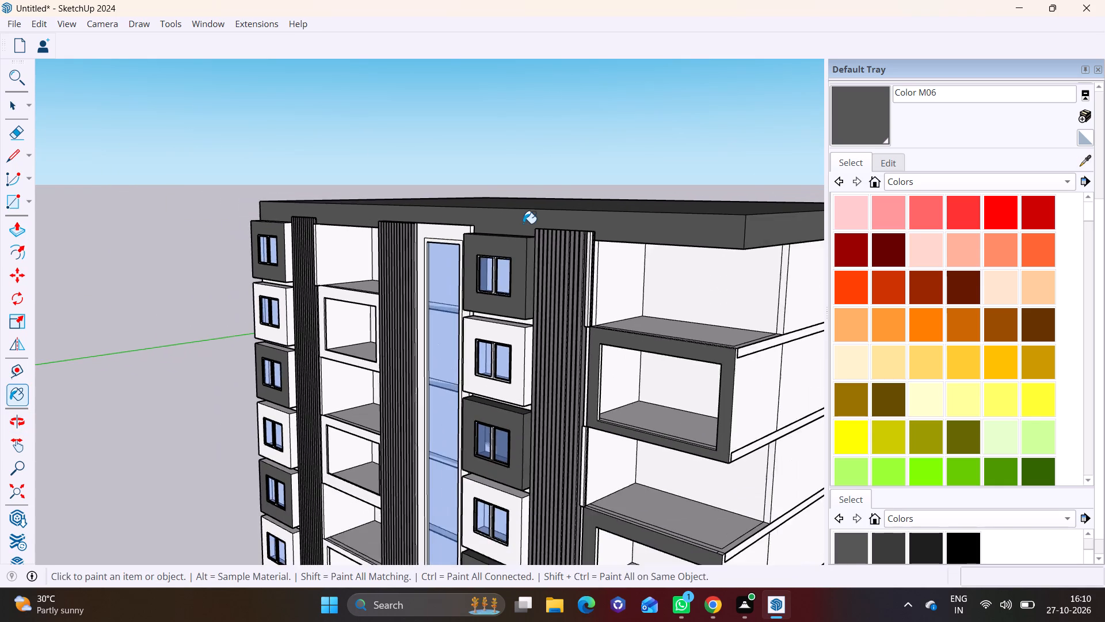
middle_click_drag(566, 226, 397, 181, "shift")
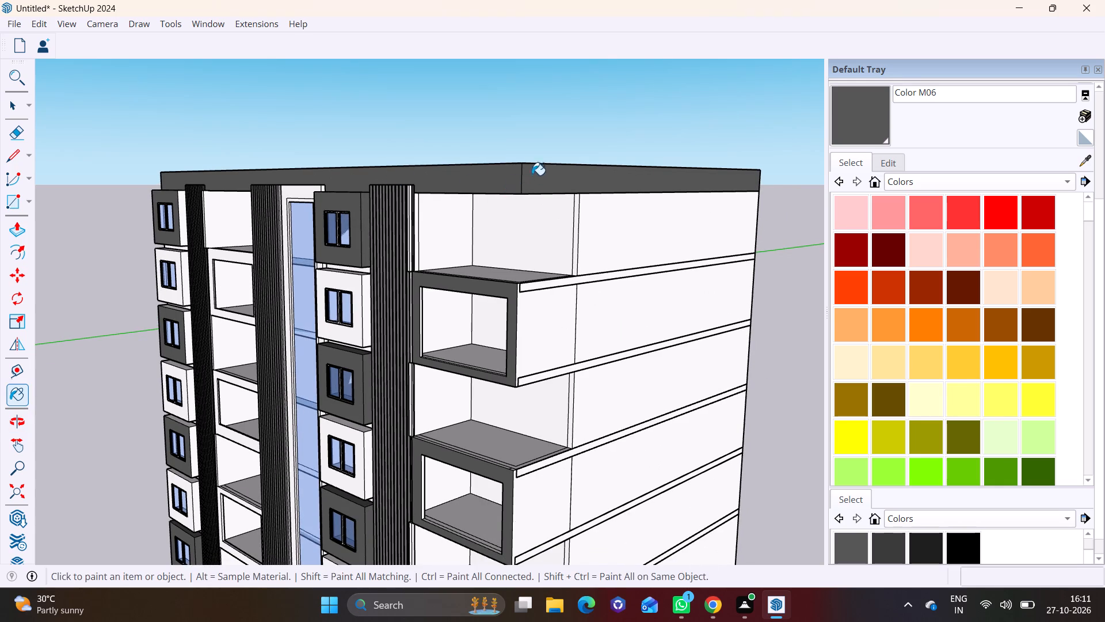
middle_click_drag(477, 189, 624, 270)
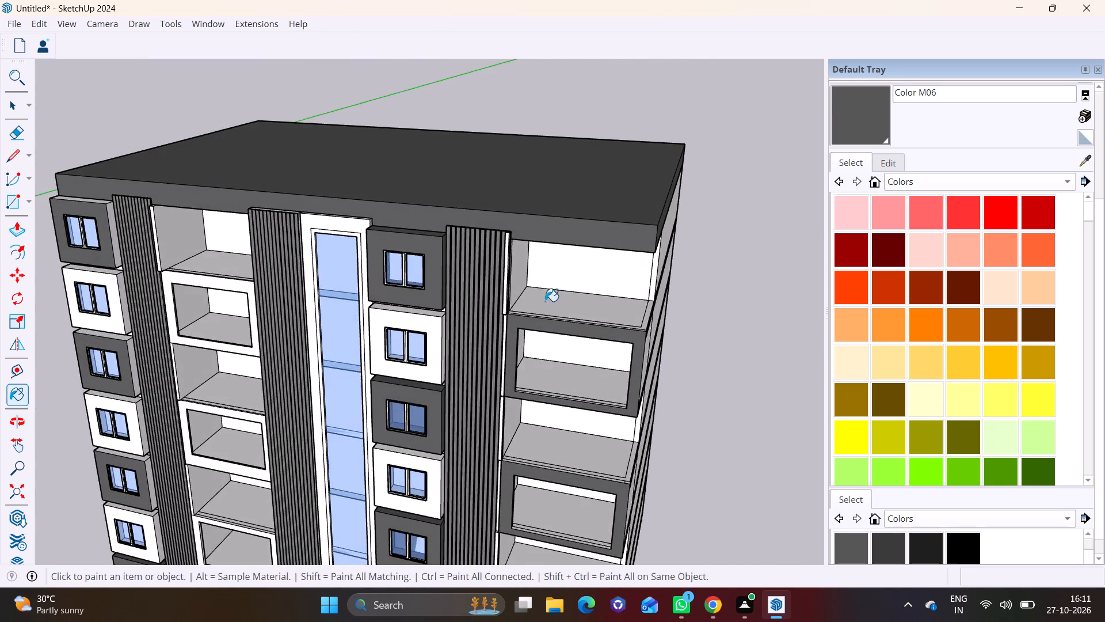
middle_click_drag(542, 301, 526, 203)
key("space")
left_click(748, 321)
scroll(659, 331, "down", 3)
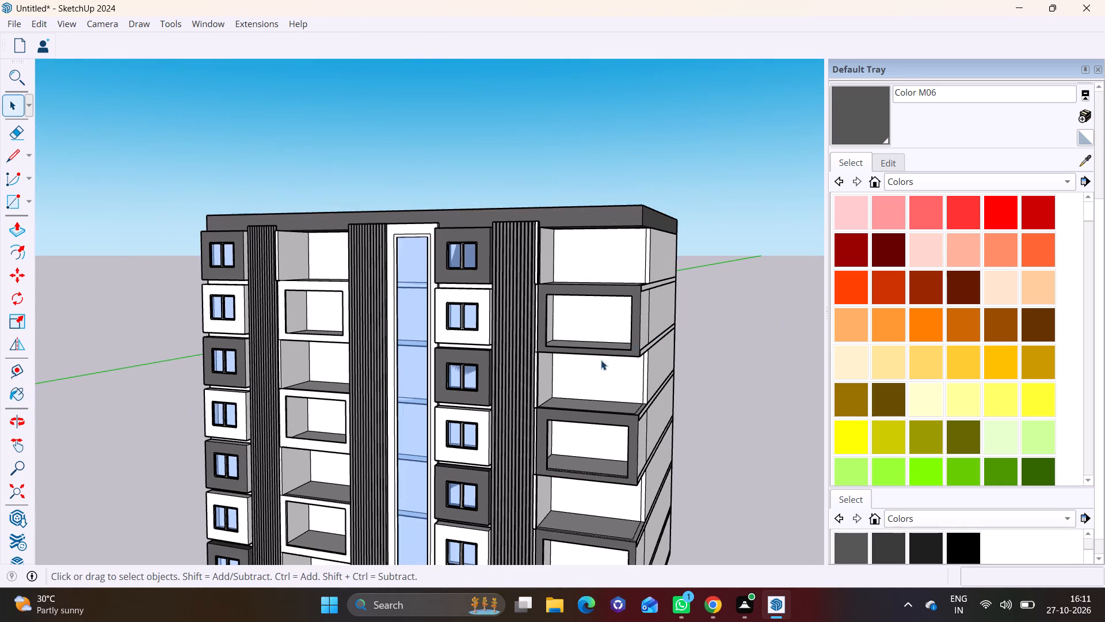
middle_click_drag(552, 360, 557, 316, "shift")
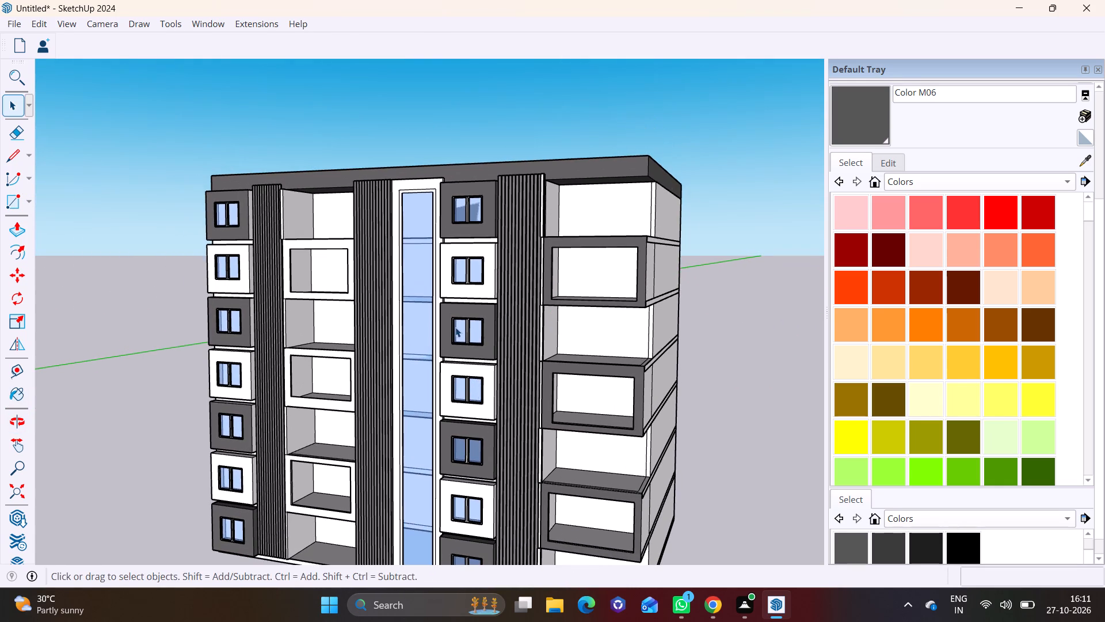
middle_click_drag(439, 331, 452, 311)
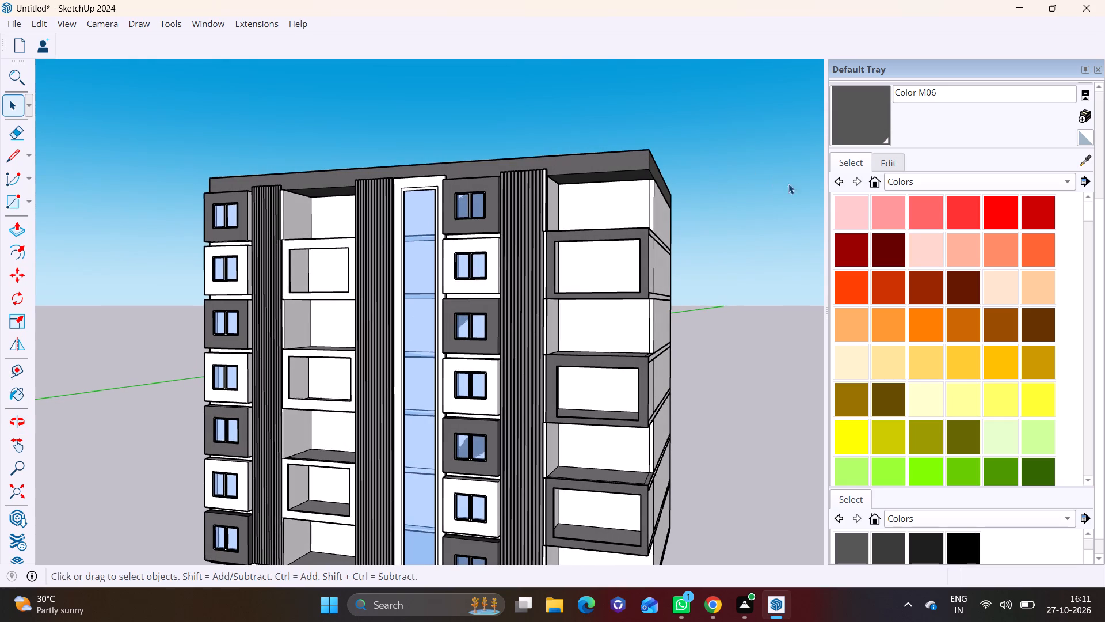
Paint the three projecting balcony frames in the corner bay with light pink Color A01.
left_click(858, 219)
left_click(570, 234)
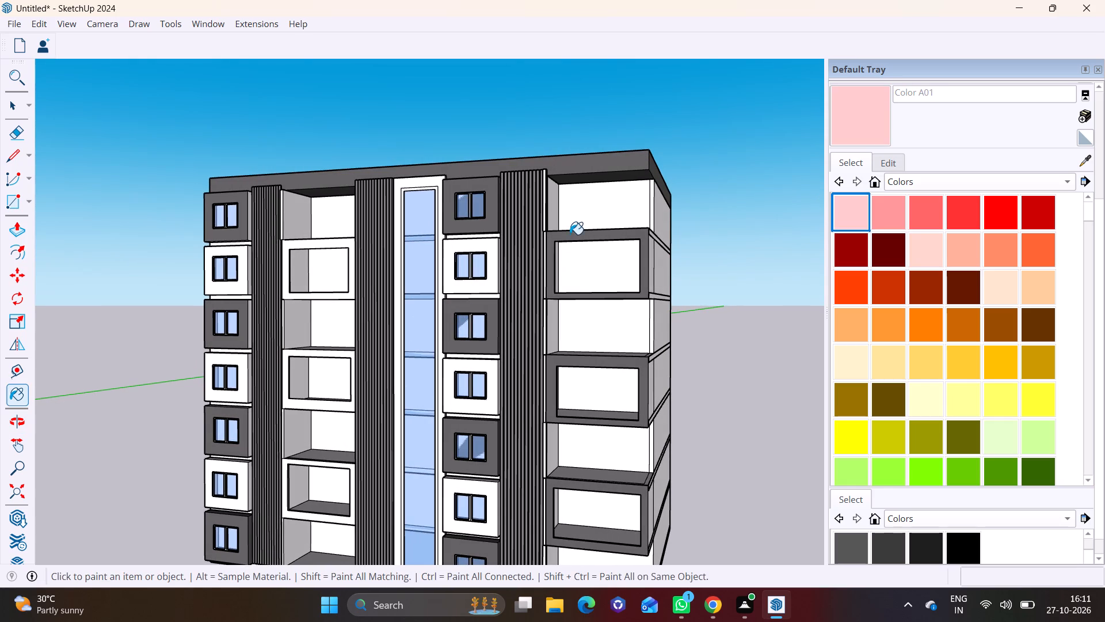
left_click(643, 367)
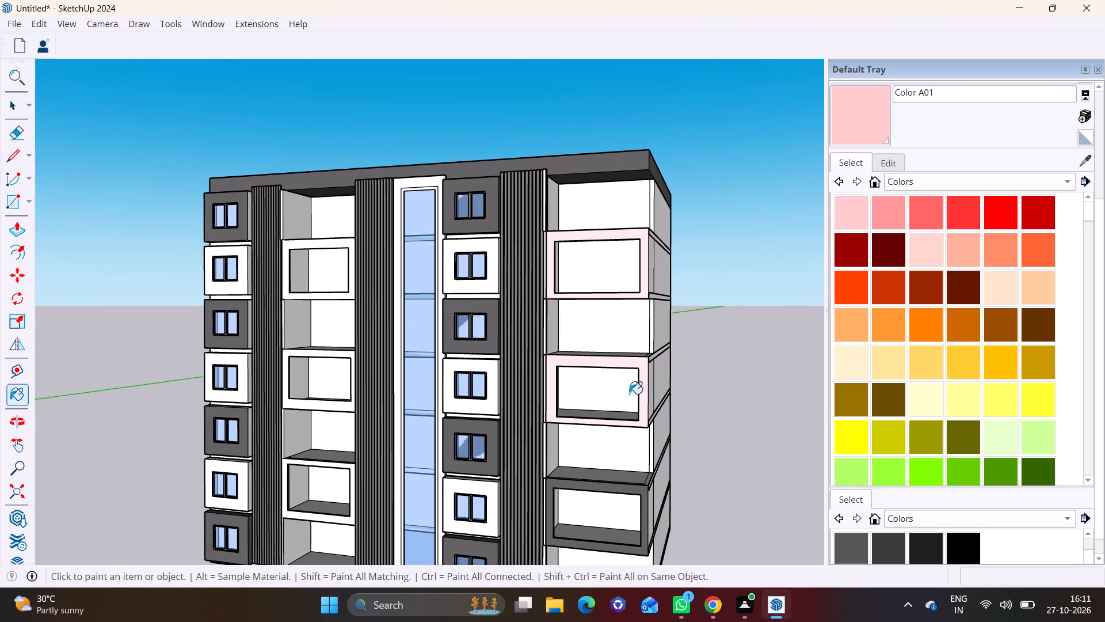
middle_click_drag(639, 406, 627, 275)
left_click(634, 374)
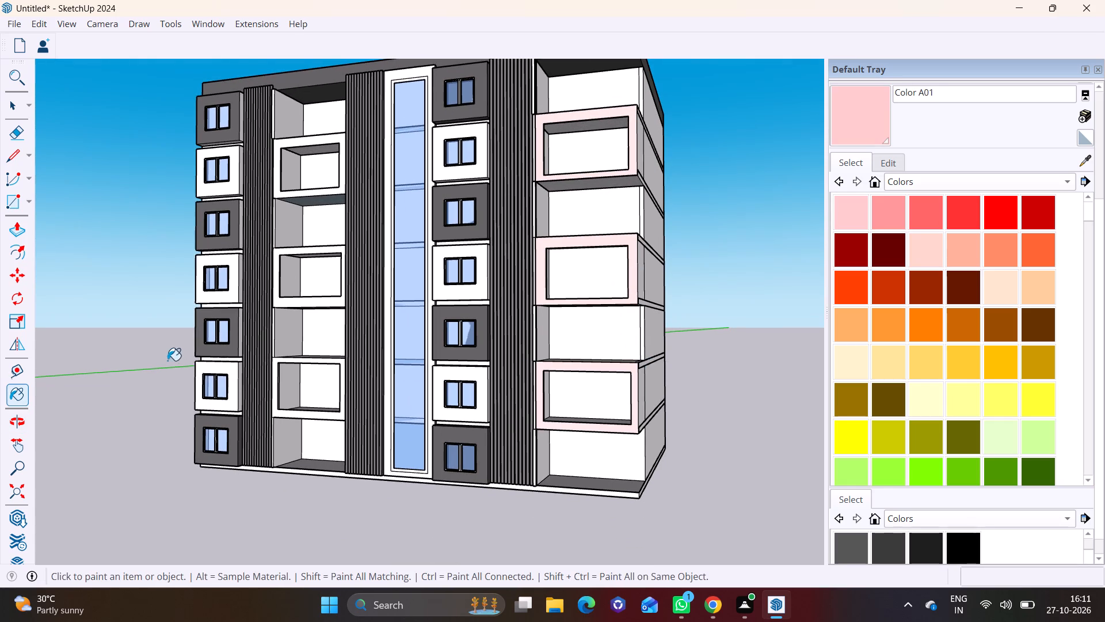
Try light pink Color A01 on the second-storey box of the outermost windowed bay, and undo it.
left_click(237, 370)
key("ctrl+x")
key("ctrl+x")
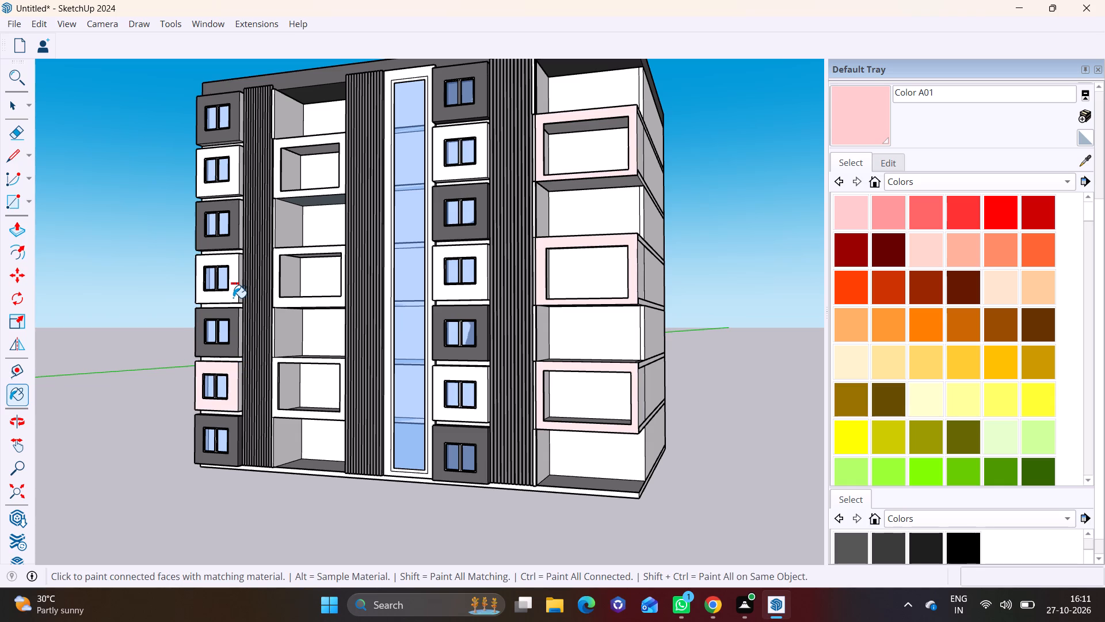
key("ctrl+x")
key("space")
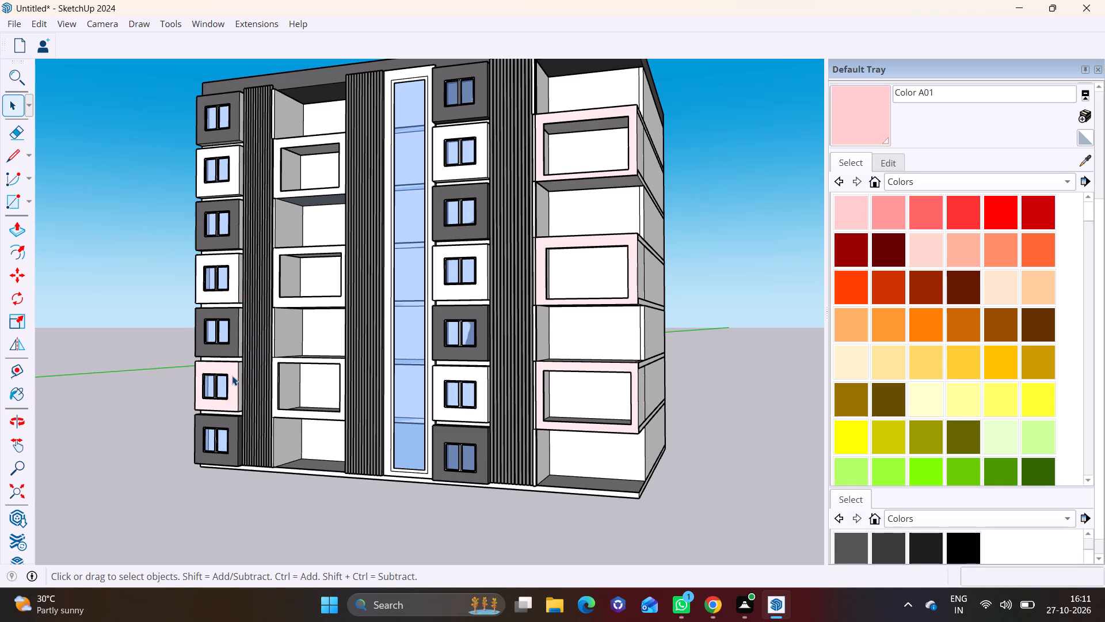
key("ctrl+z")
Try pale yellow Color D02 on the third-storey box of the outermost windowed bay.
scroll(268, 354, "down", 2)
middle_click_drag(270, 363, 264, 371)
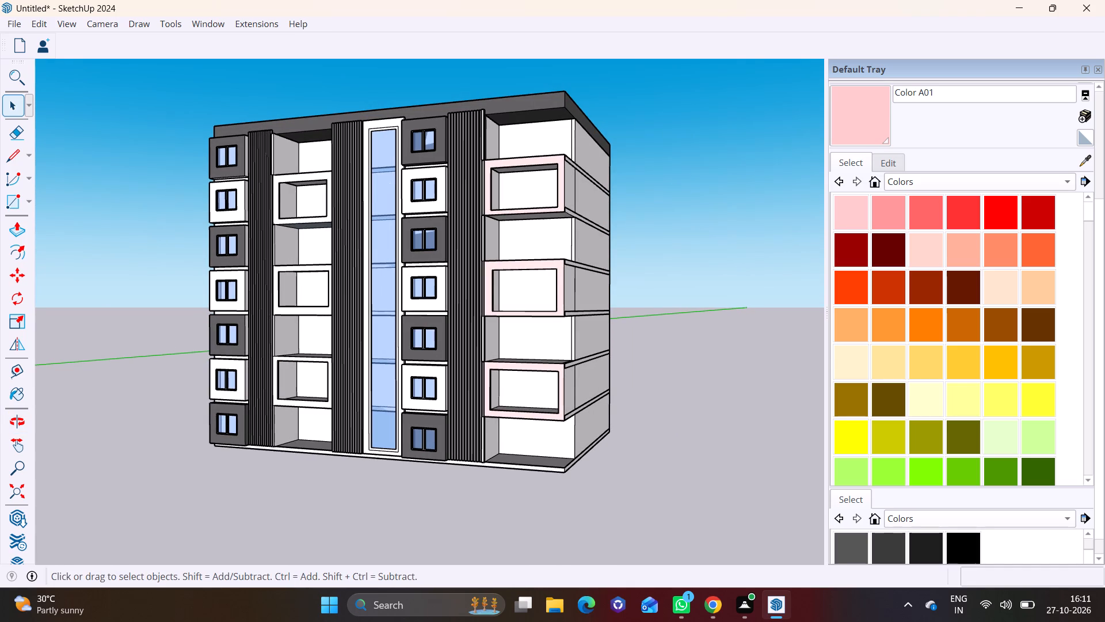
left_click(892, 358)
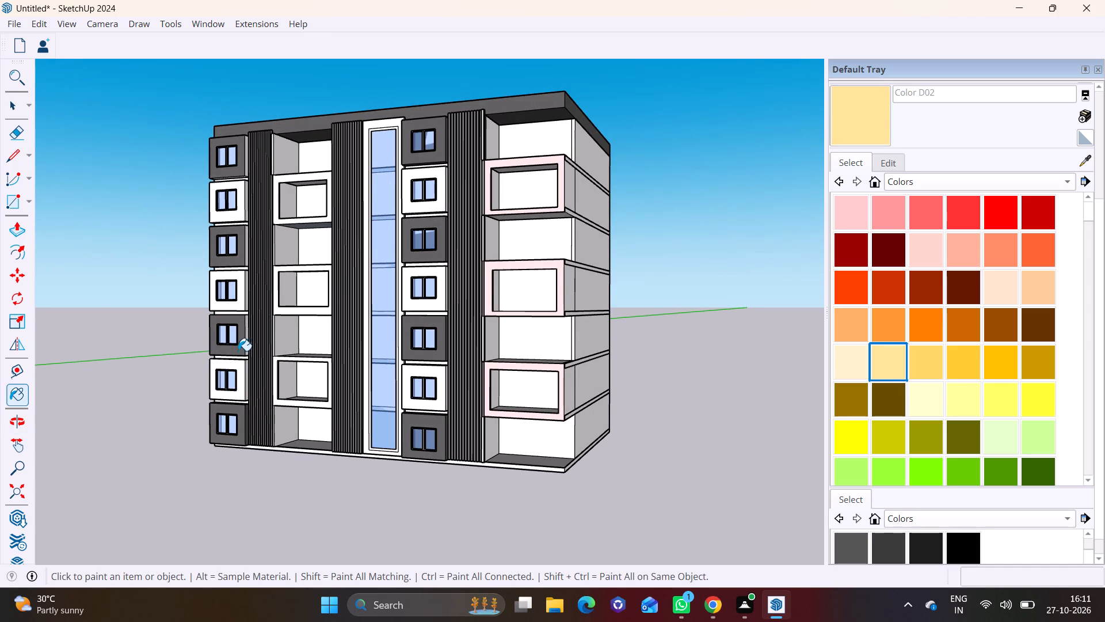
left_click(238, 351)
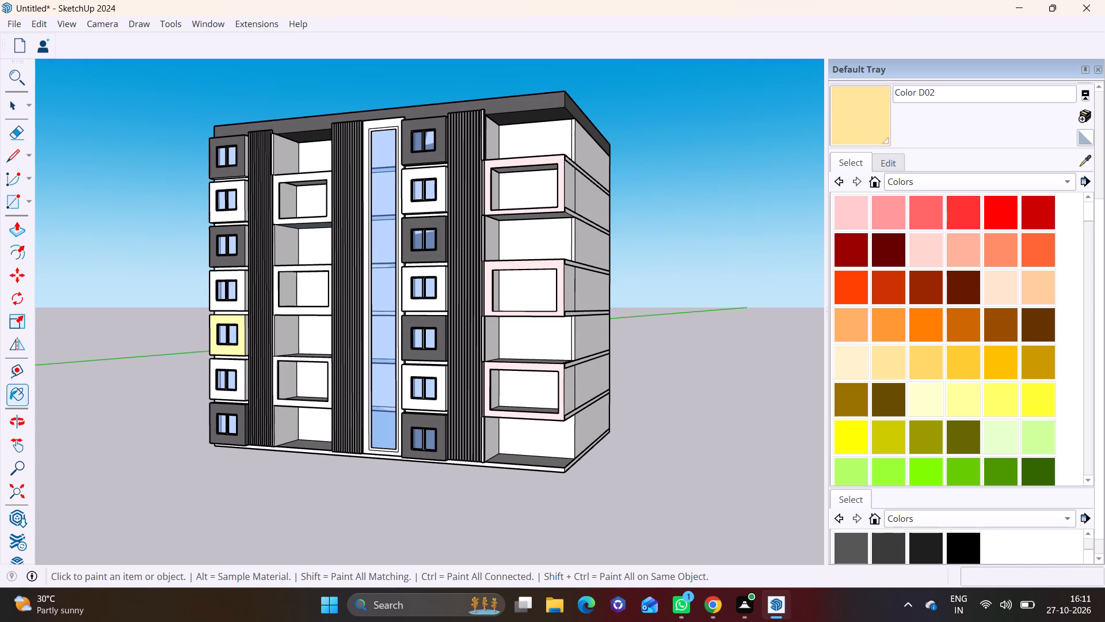
Paint the third-storey box of the outermost windowed bay with light orange Color C02.
left_click(1027, 289)
left_click(244, 337)
scroll(244, 334, "up", 2)
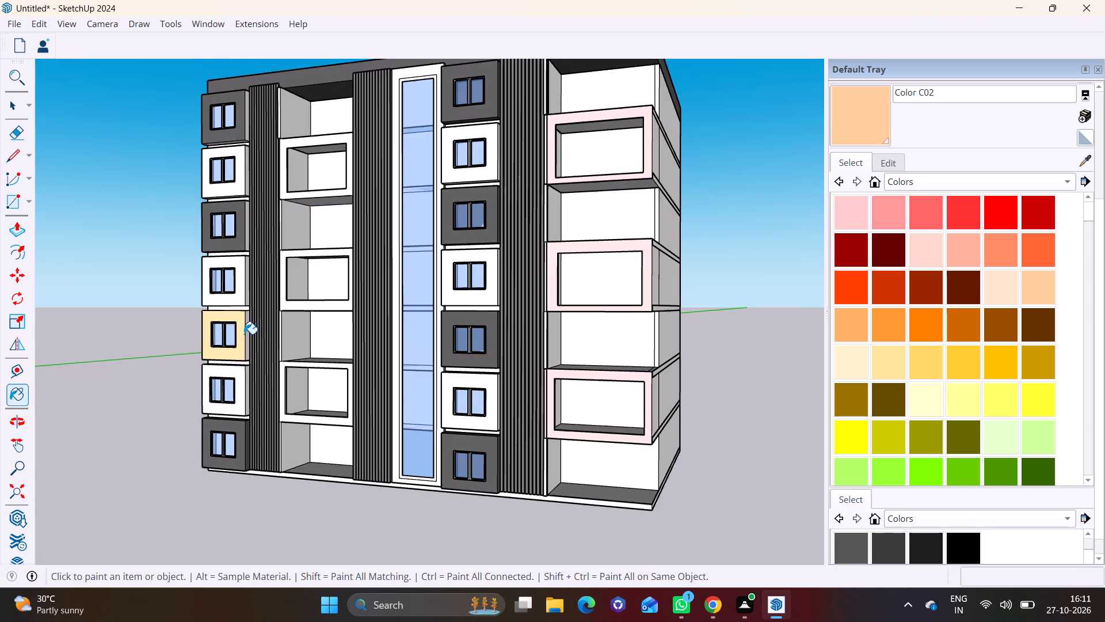
Paint the first-, fifth- and seventh-storey boxes of the outermost windowed bay with light orange Color C02.
scroll(244, 334, "up", 2)
scroll(247, 352, "down", 2)
left_click(246, 440)
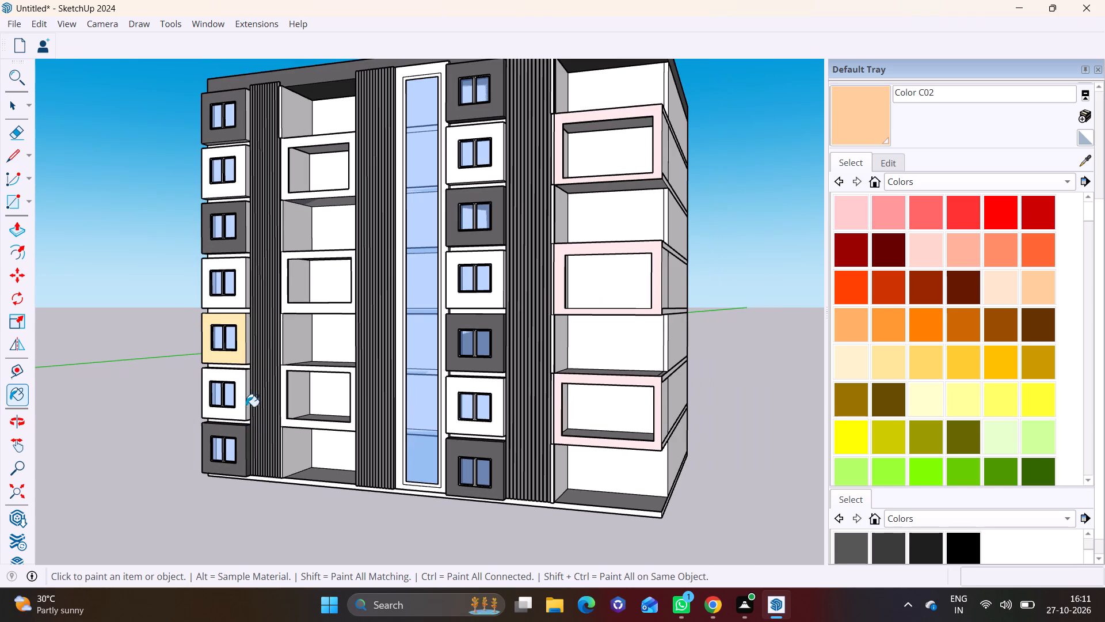
left_click(239, 437)
left_click(240, 225)
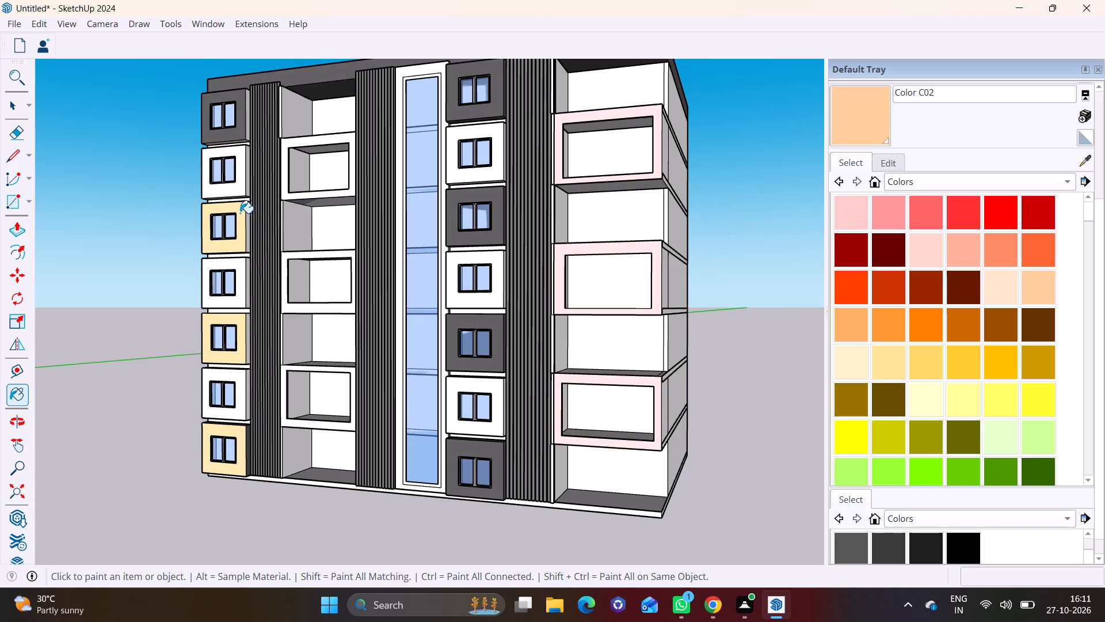
left_click(241, 135)
Paint the exposed side faces of the four light orange boxes in the outermost windowed bay with Color C02.
scroll(241, 135, "up", 6)
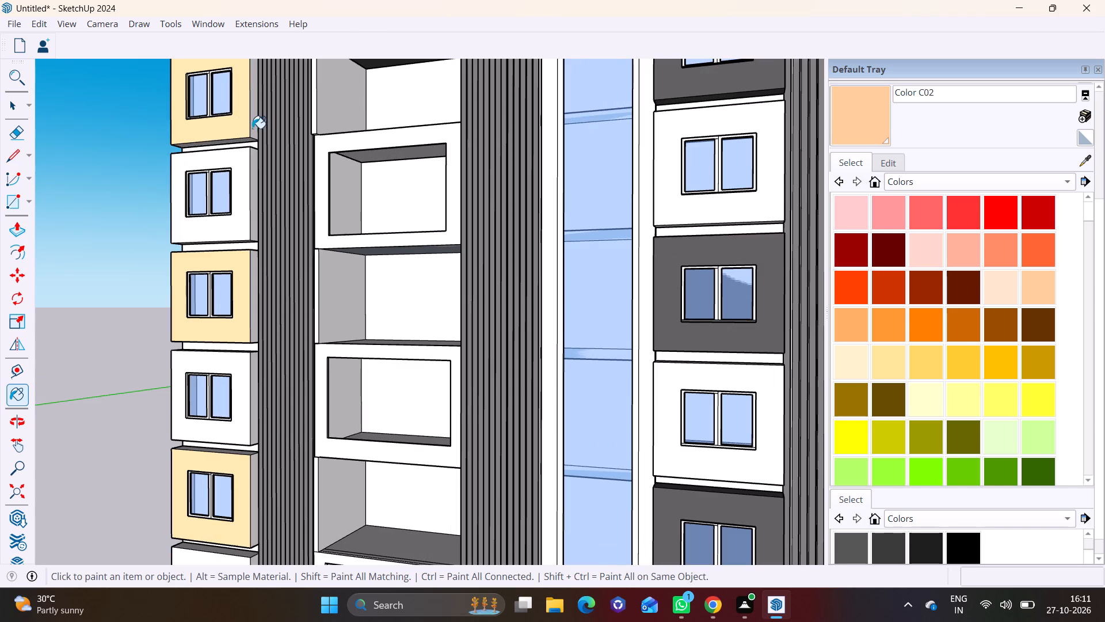
left_click(251, 127)
scroll(253, 291, "down", 2)
left_click(251, 289)
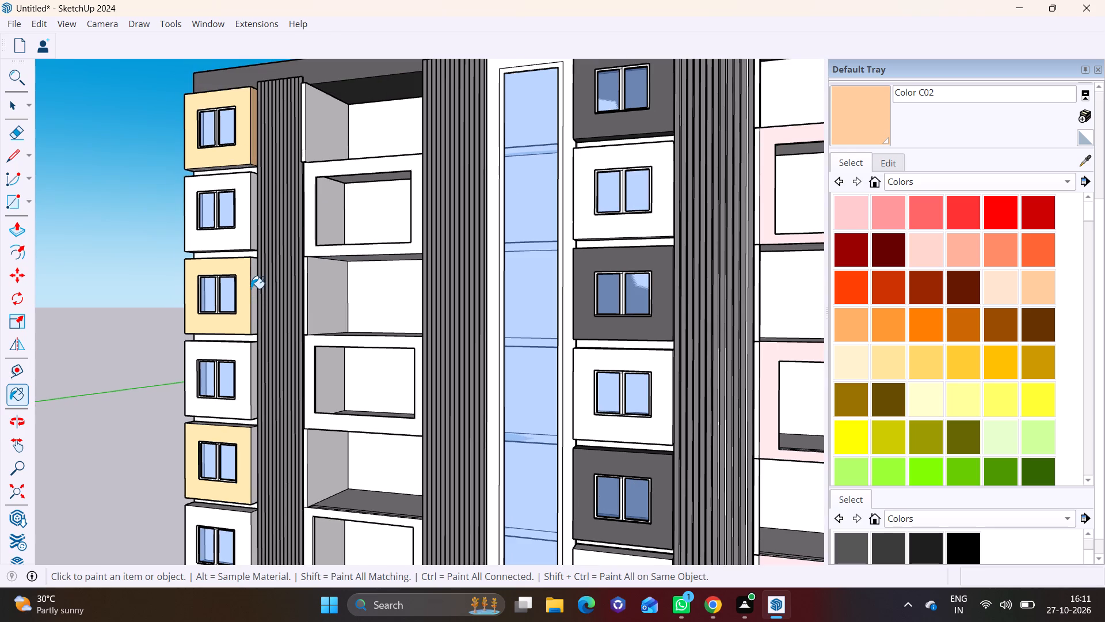
left_click(253, 288)
middle_click_drag(261, 359, 232, 181)
scroll(235, 298, "up", 2)
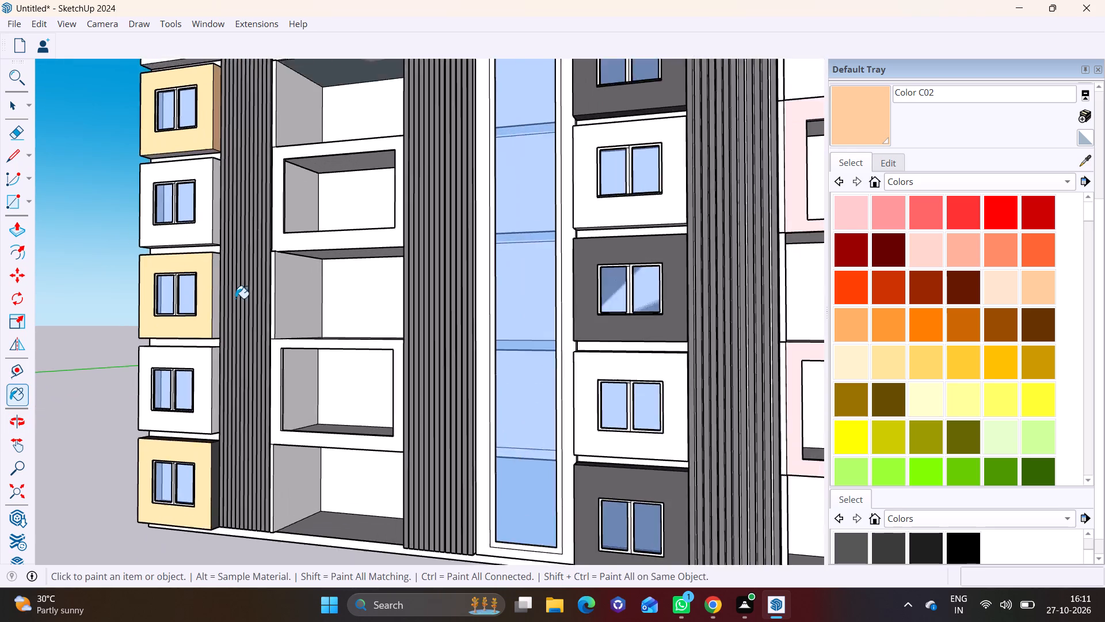
scroll(235, 298, "up", 4)
left_click(205, 304)
scroll(213, 335, "down", 3)
middle_click_drag(225, 392, 238, 244, "shift")
scroll(237, 272, "up", 1, "shift")
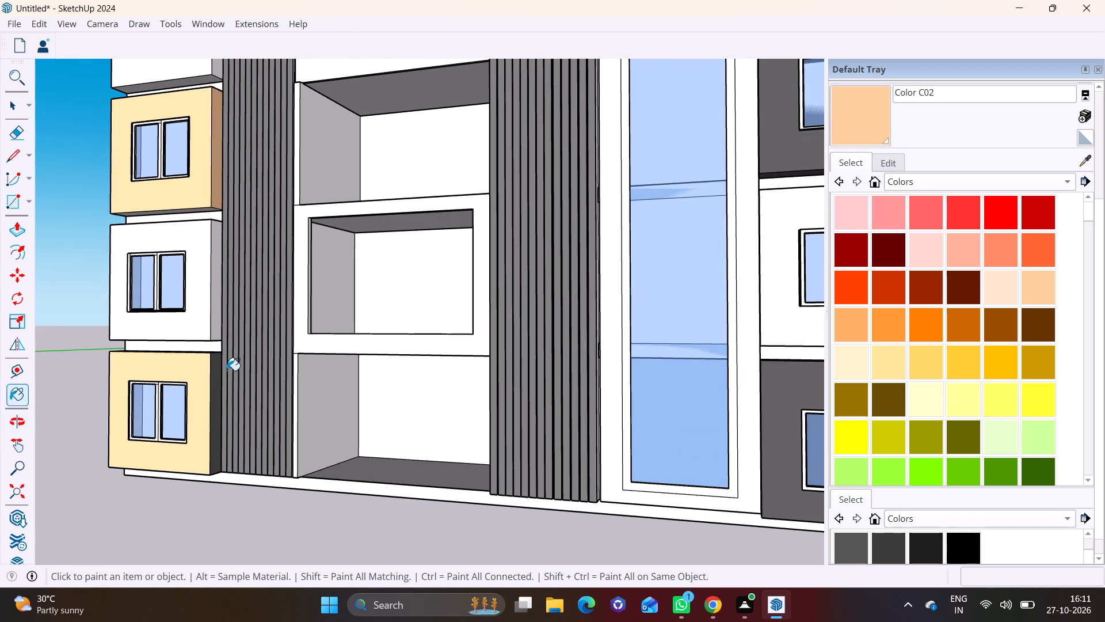
left_click(214, 388)
scroll(214, 387, "down", 10)
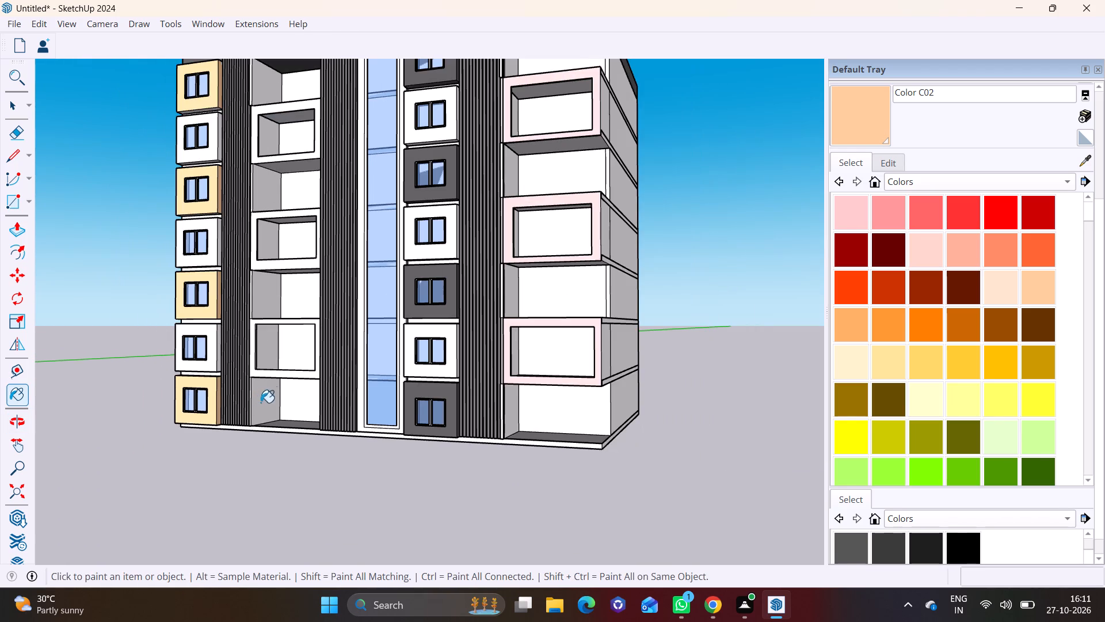
Paint the four dark grey boxes in the windowed bay beside the glazed strip with light orange Color C02.
middle_click_drag(383, 391, 223, 452)
left_click(283, 449)
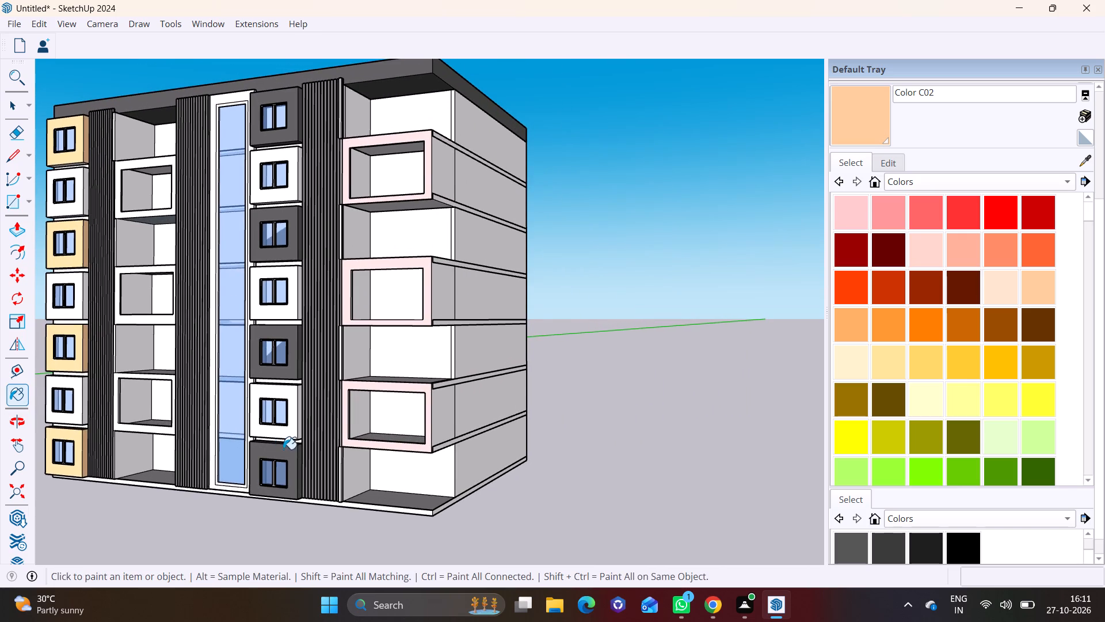
left_click(291, 354)
left_click(294, 253)
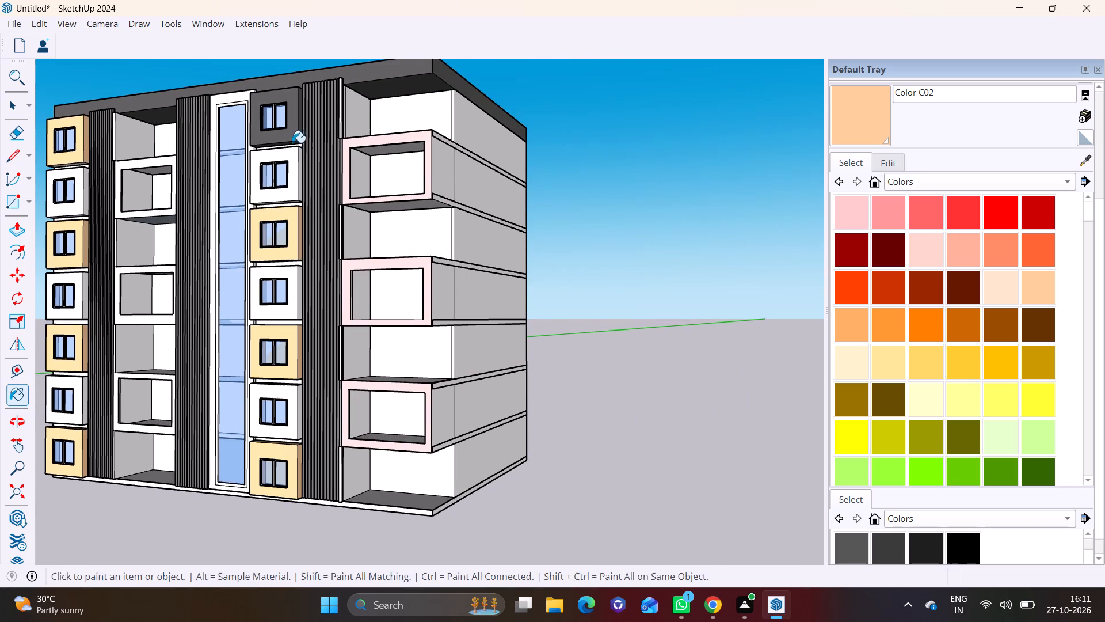
left_click(292, 135)
key("space")
left_click(553, 367)
Examine the facade's colour scheme from the front, both ends and close up.
scroll(40, 482, "down", 3)
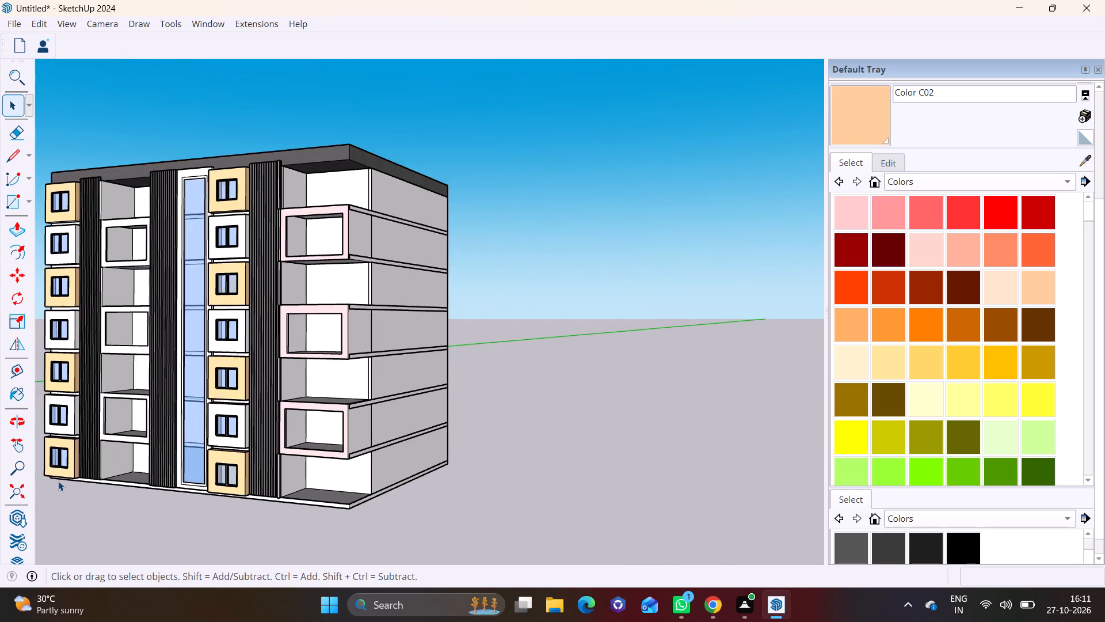
scroll(58, 481, "down", 2)
middle_click_drag(79, 466, 295, 448, "shift")
scroll(289, 423, "up", 3)
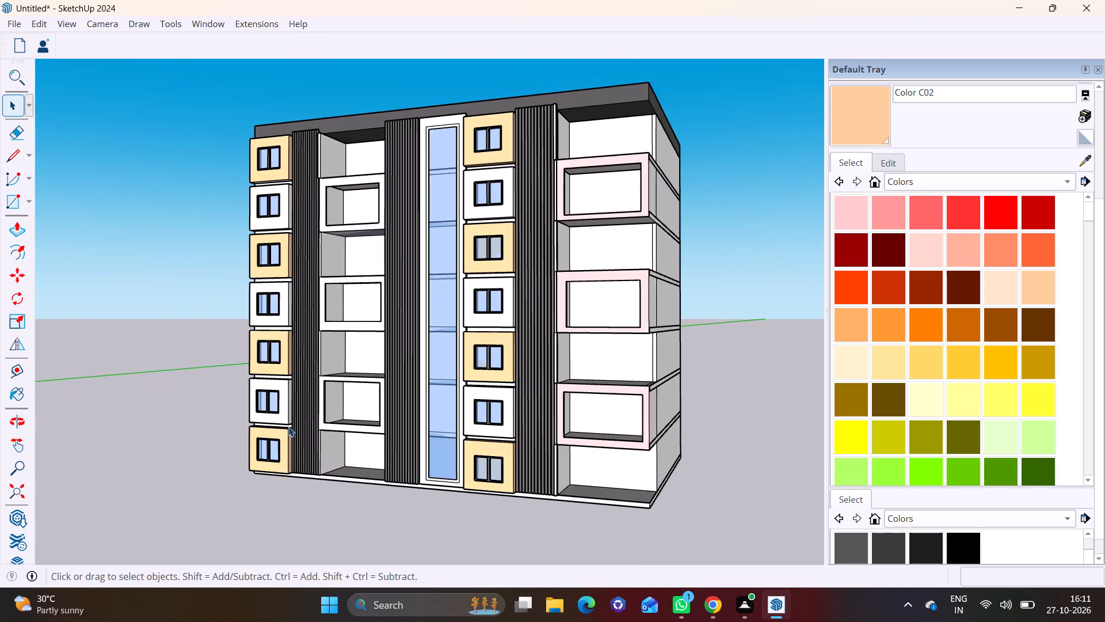
scroll(288, 427, "up", 2)
middle_click_drag(288, 423, 181, 425, "shift")
middle_click_drag(273, 415, 745, 454)
scroll(334, 437, "down", 2)
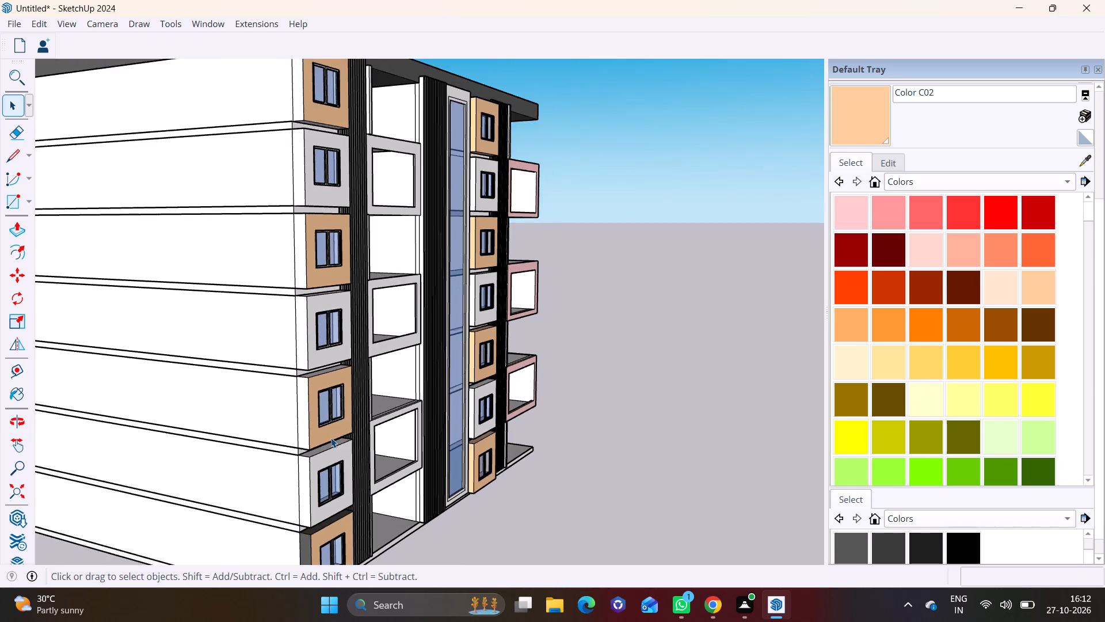
scroll(331, 438, "down", 3)
middle_click_drag(333, 438, 0, 359)
scroll(414, 388, "down", 4)
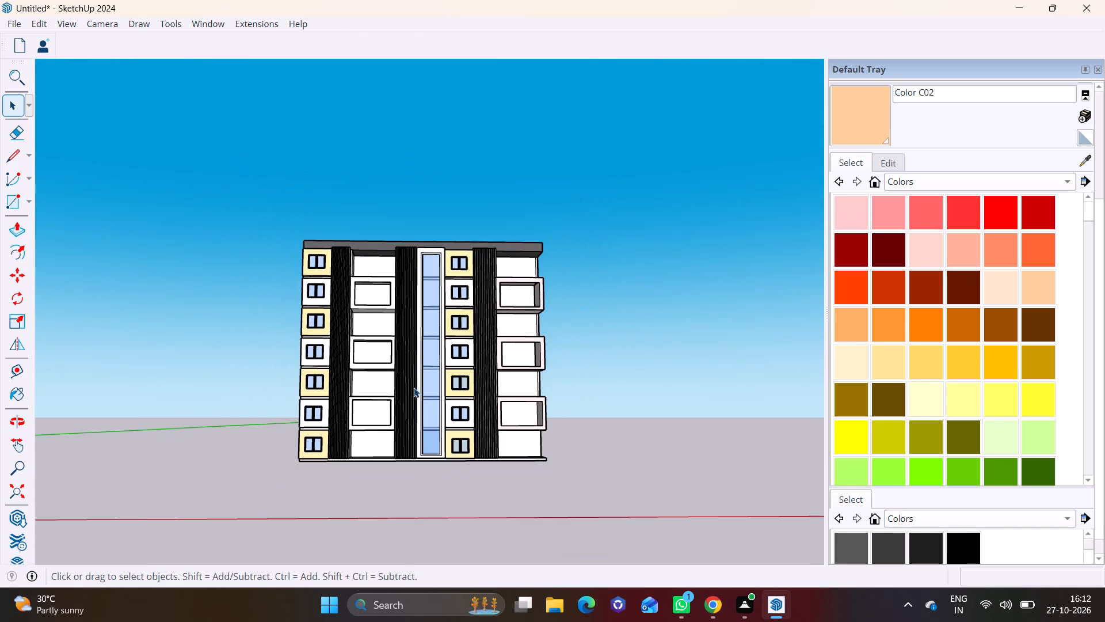
scroll(414, 388, "down", 1)
middle_click_drag(418, 389, 252, 389)
middle_click_drag(348, 426, 237, 446)
scroll(274, 415, "up", 8)
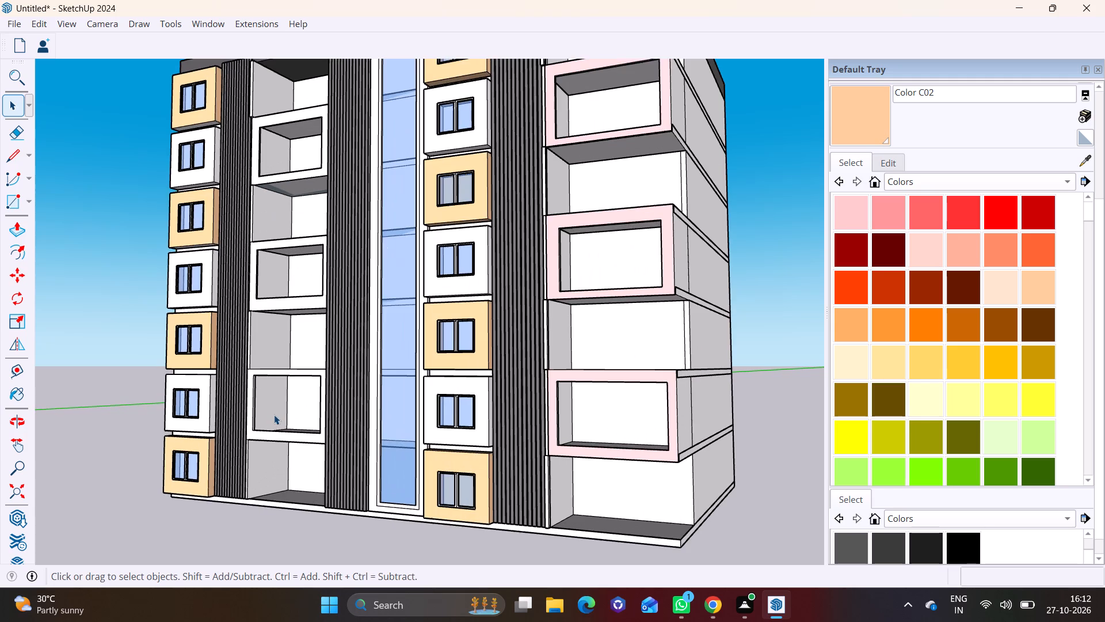
middle_click_drag(266, 414, 183, 426, "shift")
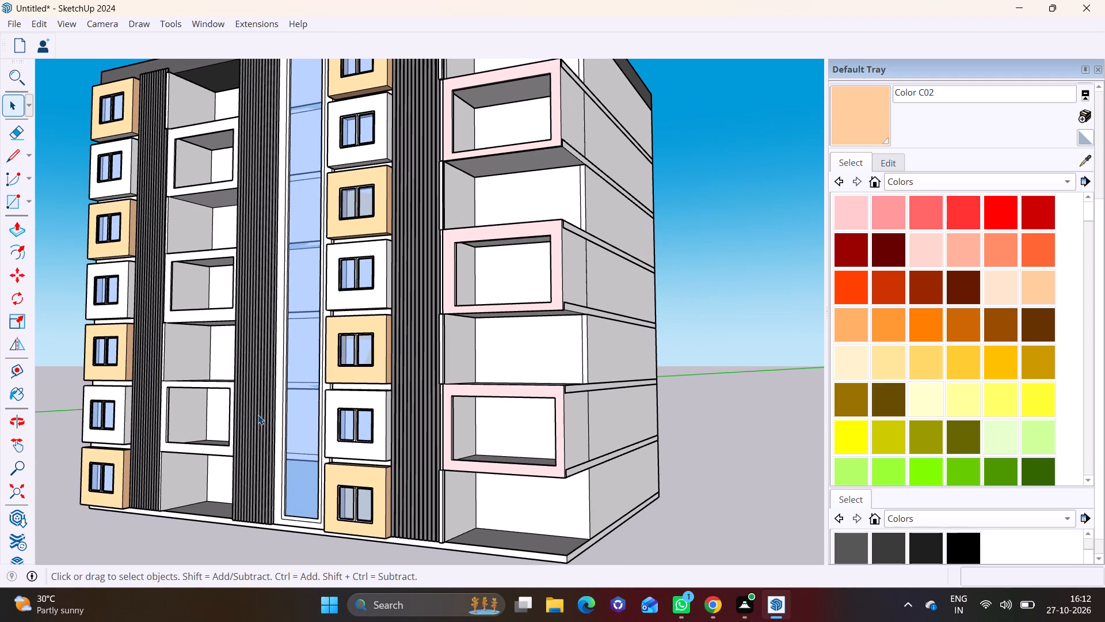
scroll(237, 412, "up", 2)
scroll(245, 409, "down", 4)
middle_click_drag(328, 426, 325, 454, "shift")
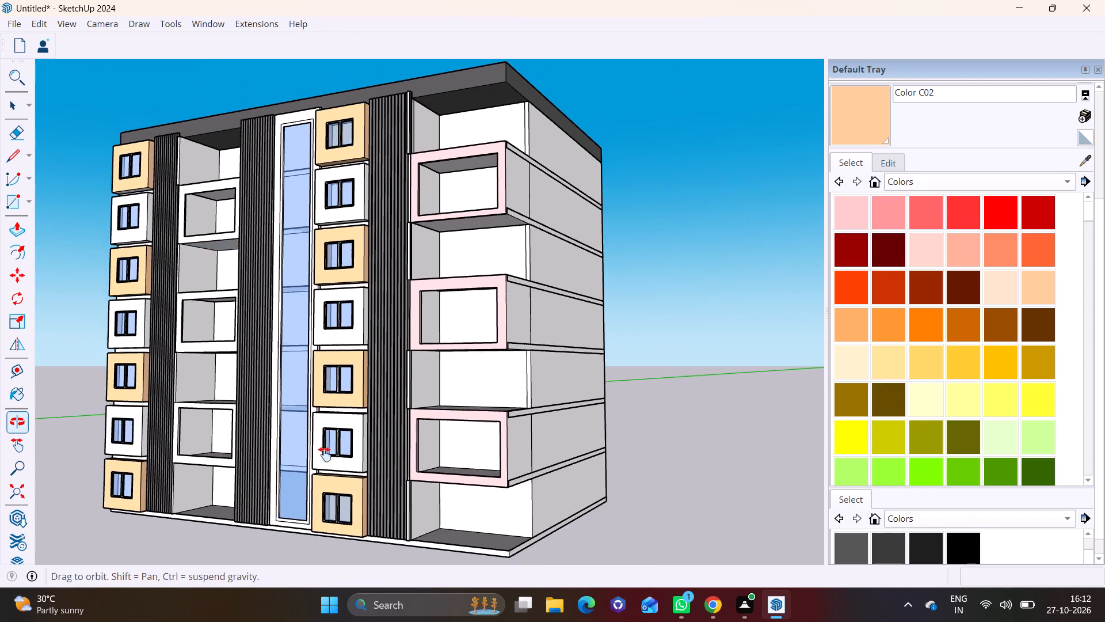
middle_click_drag(325, 454, 331, 469, "shift")
scroll(417, 440, "down", 2)
middle_click_drag(464, 454, 512, 453)
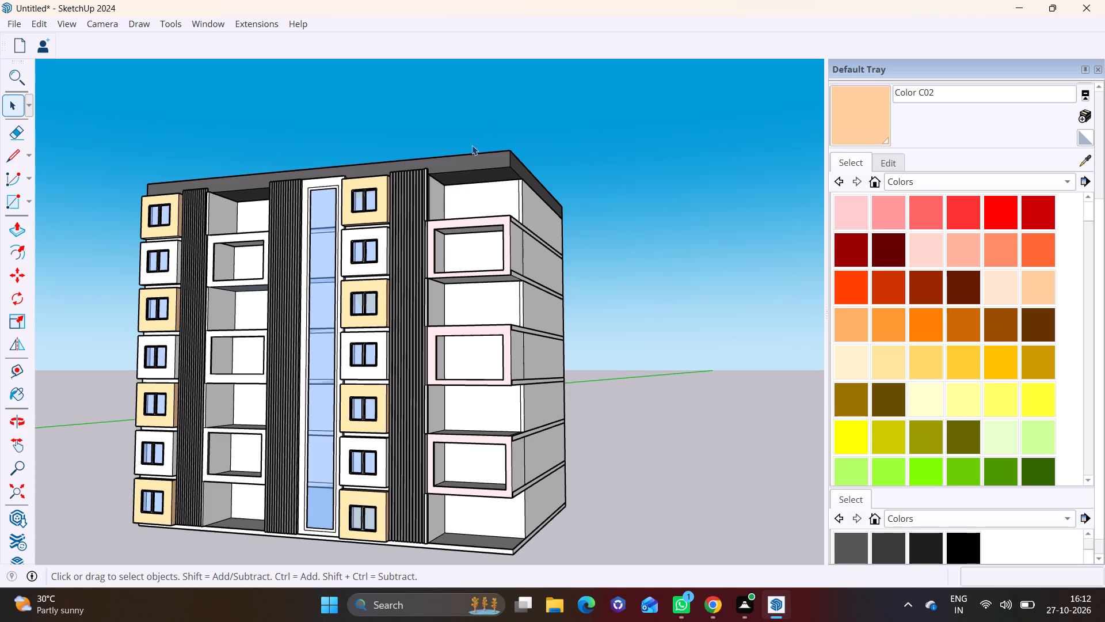
Sample dark grey Color M06 from the roof slab and paint the three balcony frames between the ribbed panels.
left_click(1084, 157)
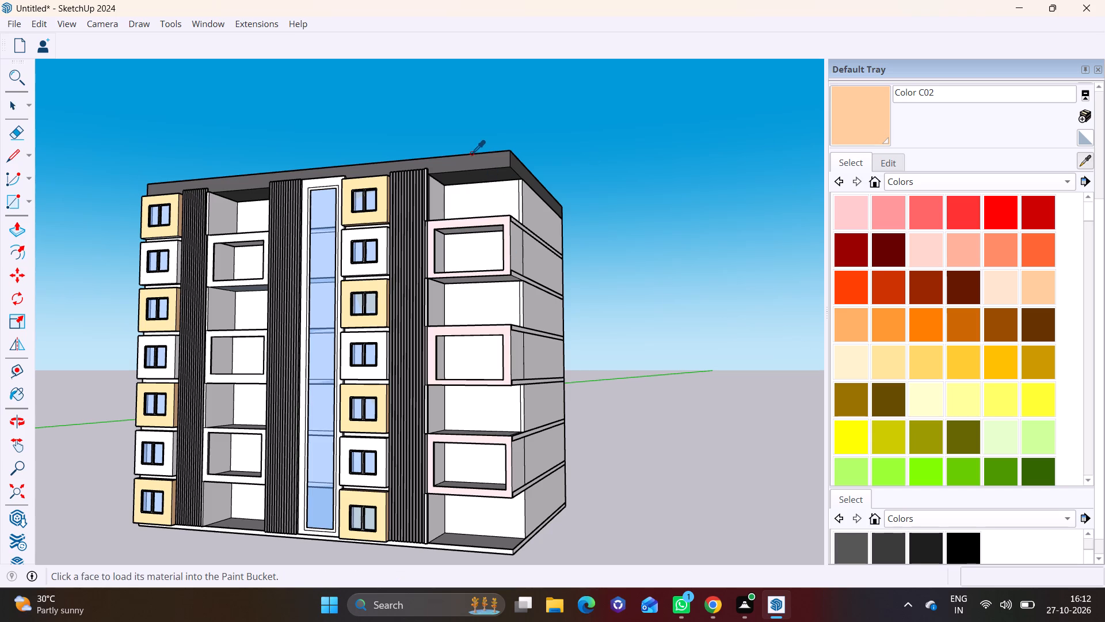
left_click(471, 153)
scroll(257, 274, "up", 4)
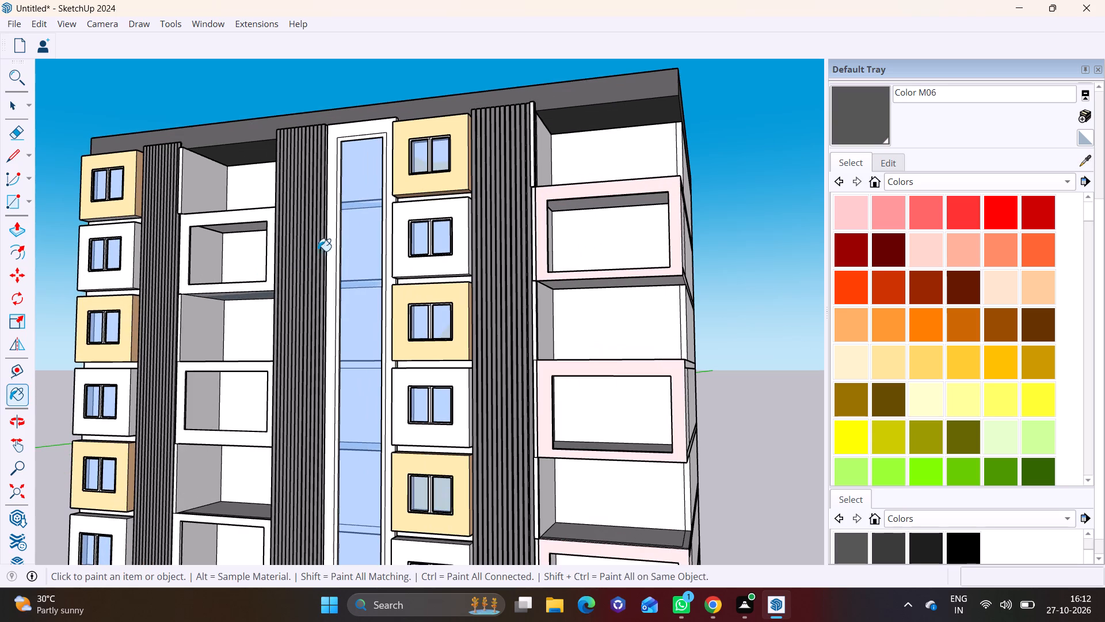
left_click(272, 239)
middle_click_drag(281, 414, 307, 272)
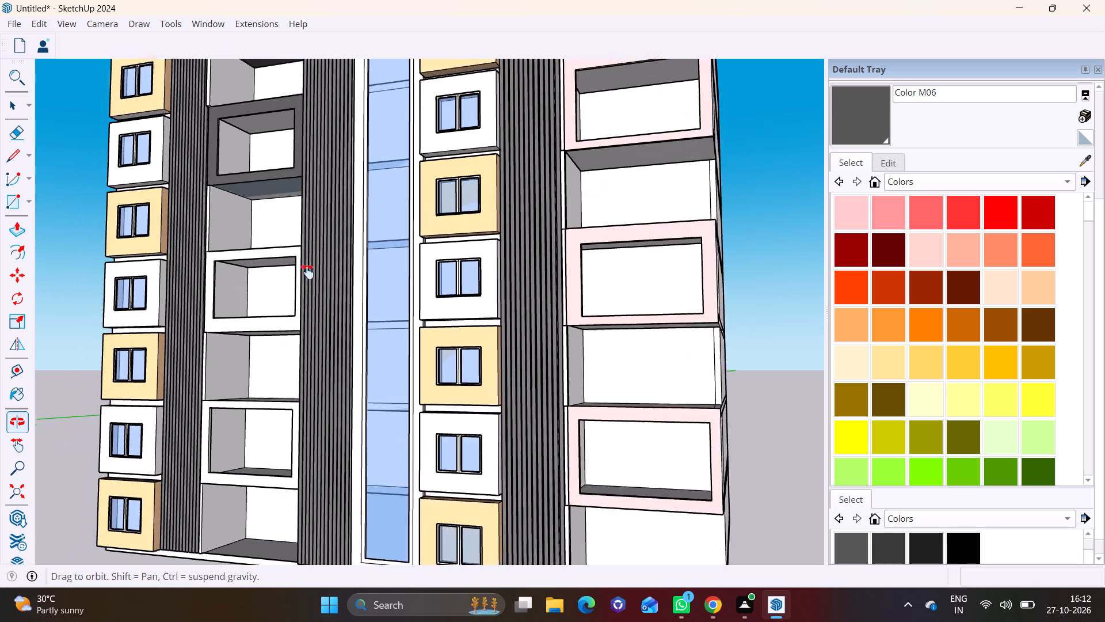
middle_click_drag(307, 272, 309, 268)
left_click(295, 379)
scroll(302, 352, "down", 4)
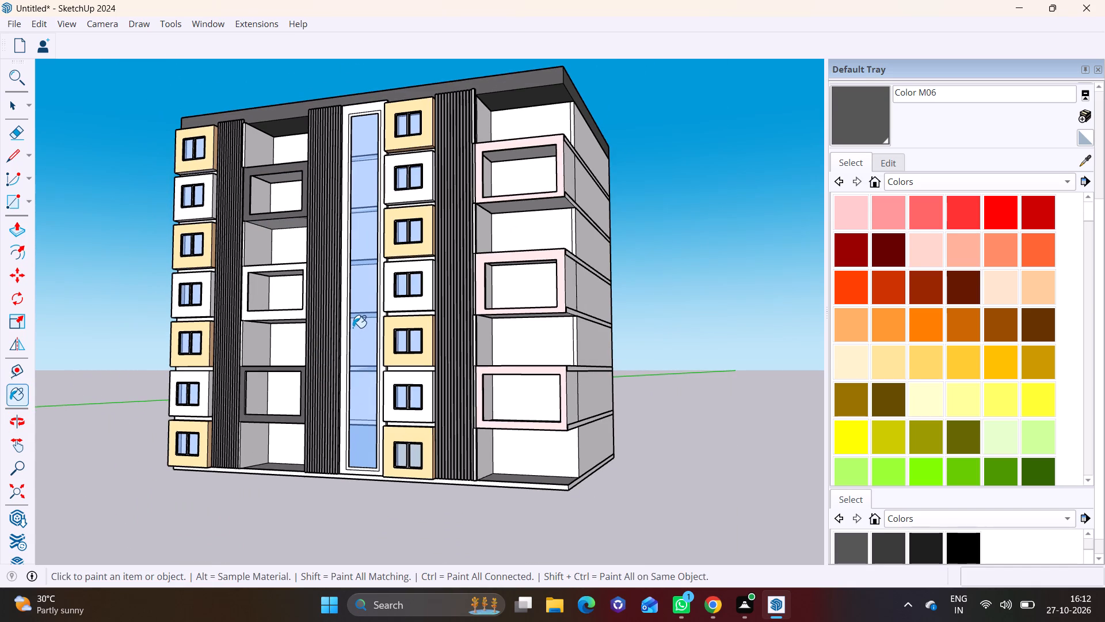
left_click(292, 268)
Repaint the three pink balcony frames in the corner bay with dark grey Color M06.
left_click(563, 374)
left_click(559, 303)
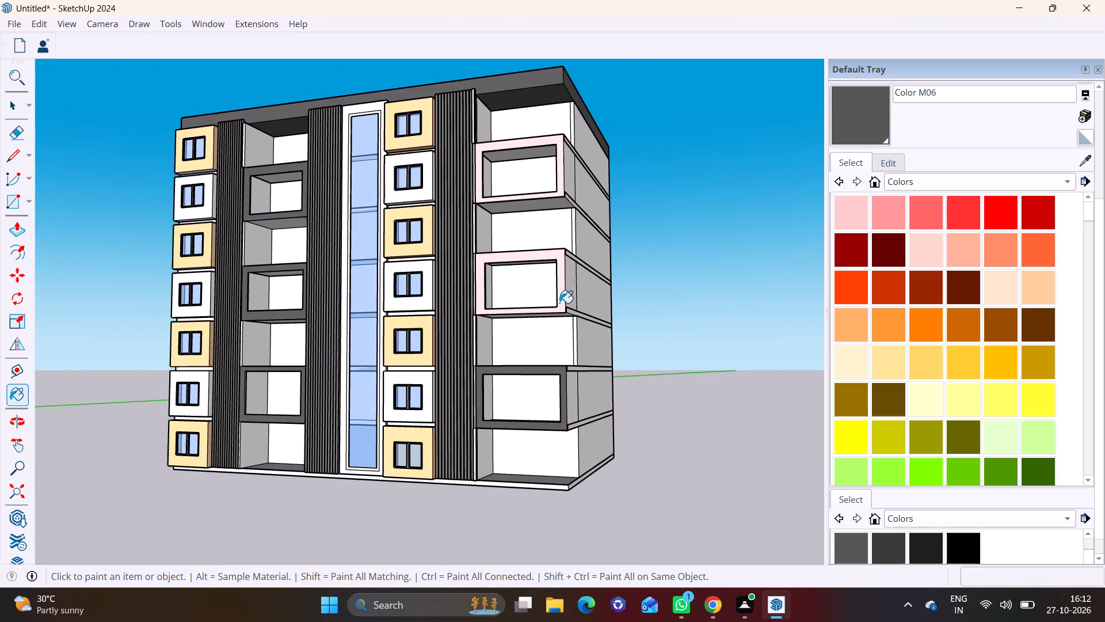
left_click(556, 195)
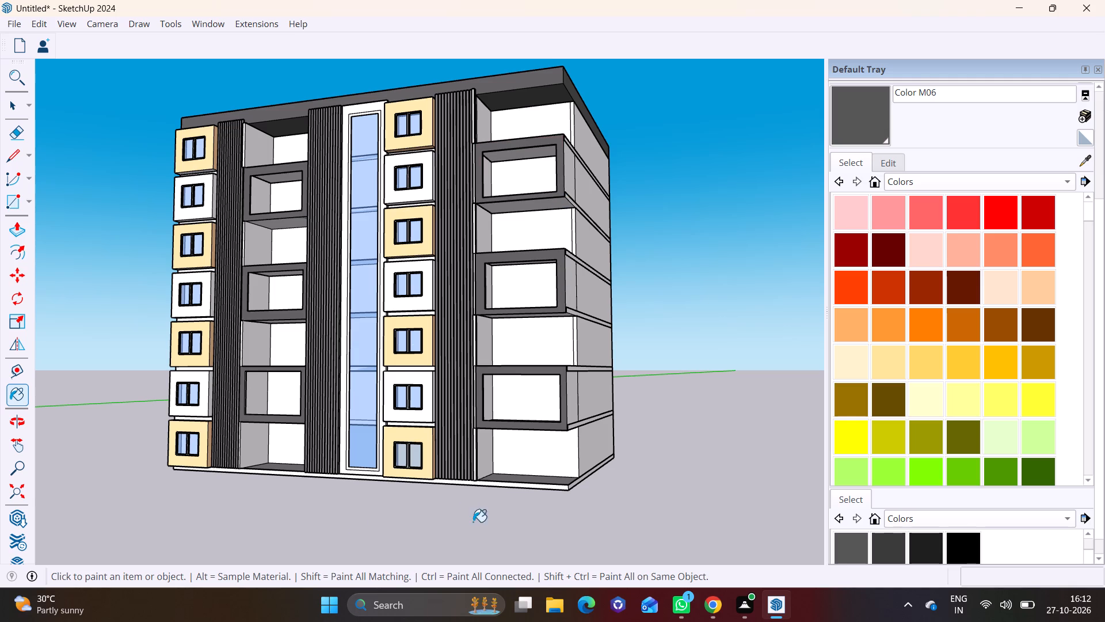
key("space")
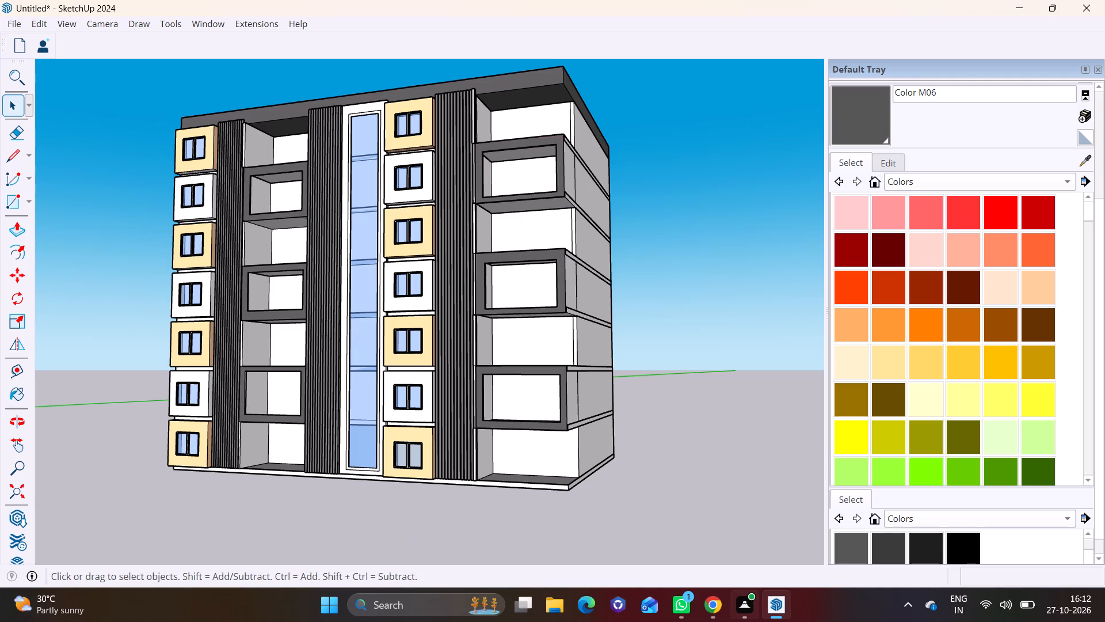
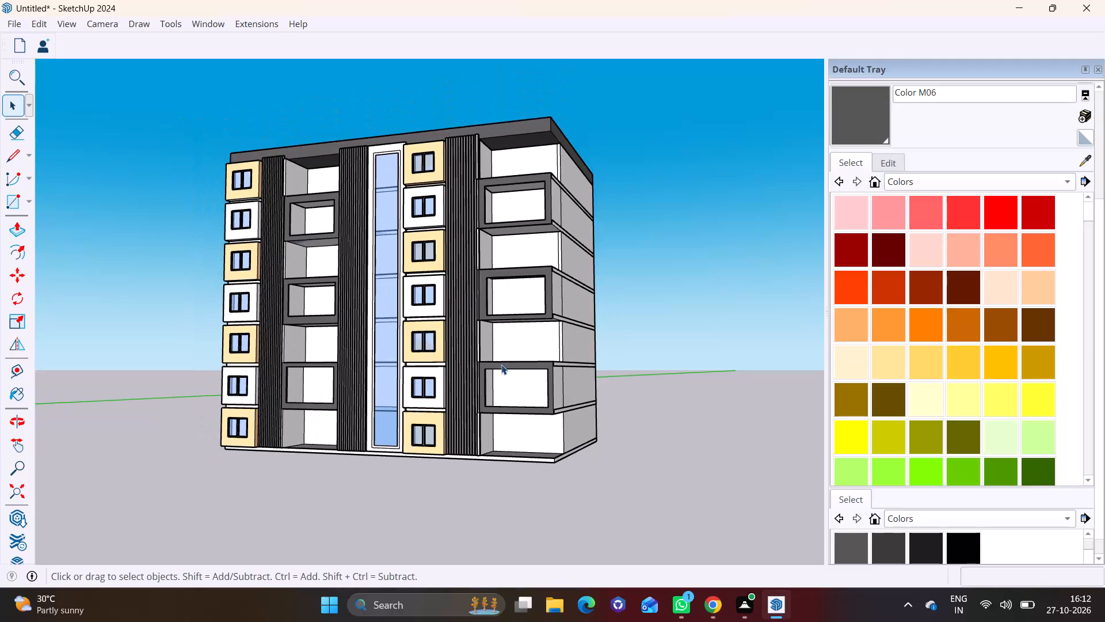
Examine the lower storeys of the facade and the open balconies between the ribbed panels.
scroll(498, 371, "up", 5)
middle_click_drag(494, 385, 448, 403)
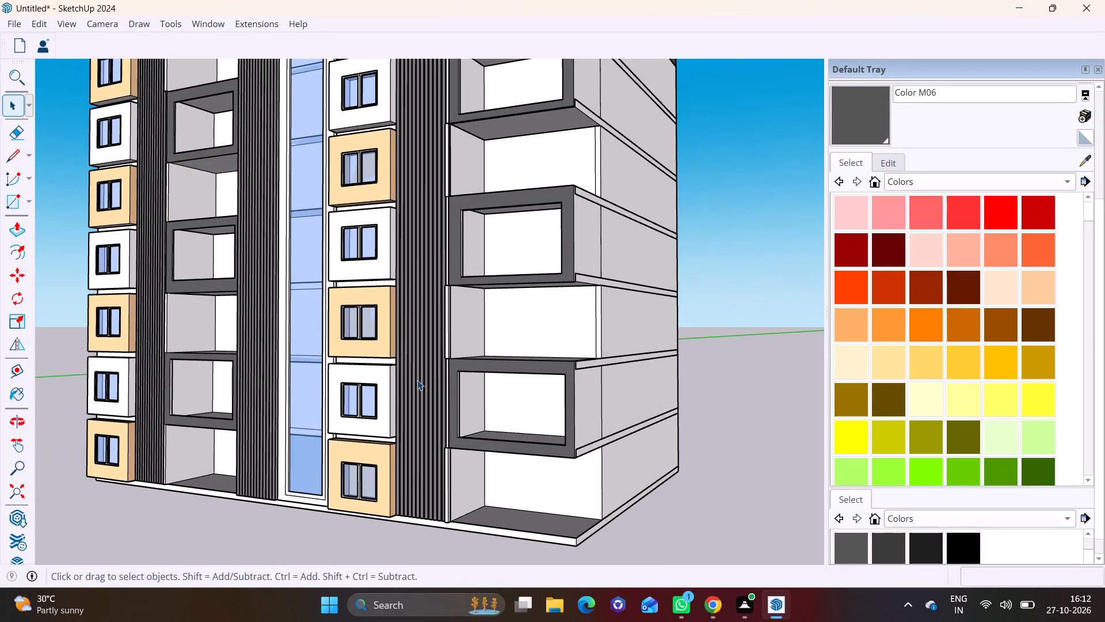
middle_click_drag(417, 380, 535, 453)
scroll(430, 380, "down", 3)
middle_click_drag(436, 389, 375, 249, "shift")
middle_click_drag(397, 336, 460, 373)
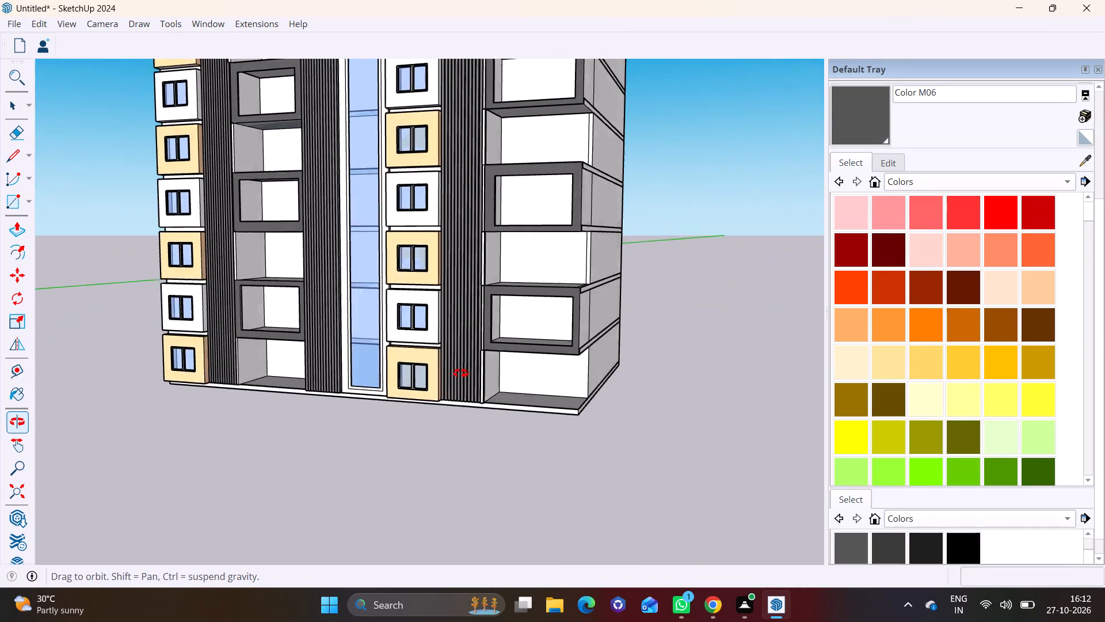
middle_click_drag(460, 373, 504, 364)
scroll(235, 322, "up", 6)
middle_click_drag(285, 369, 279, 393, "shift")
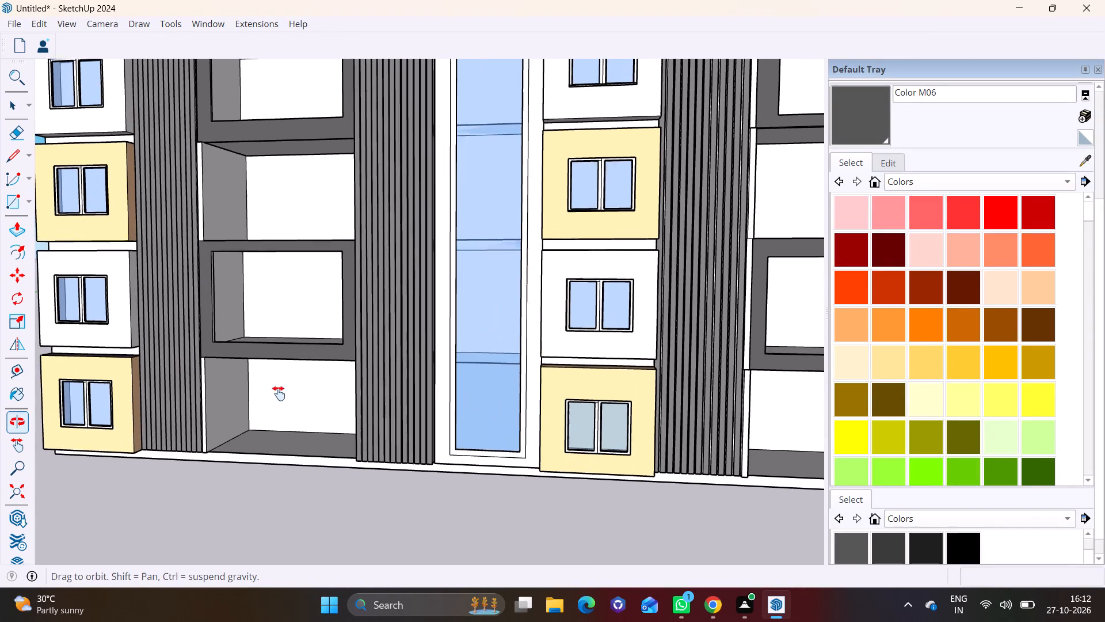
middle_click_drag(279, 393, 279, 405, "shift")
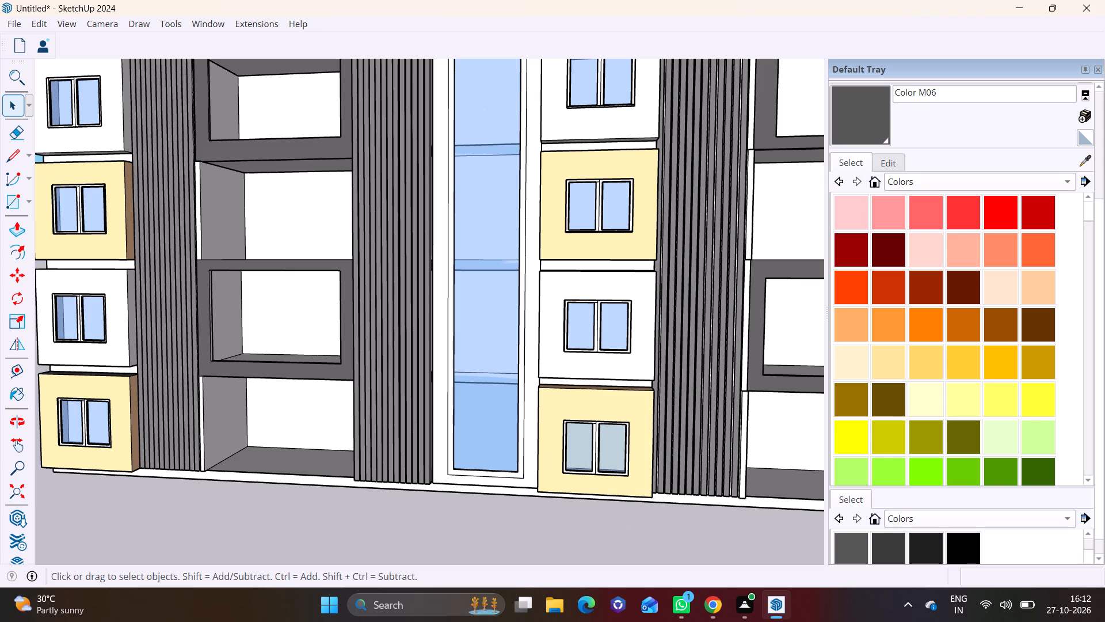
Search 3D Warehouse models for "RAILING".
left_click(212, 23)
left_click(238, 135)
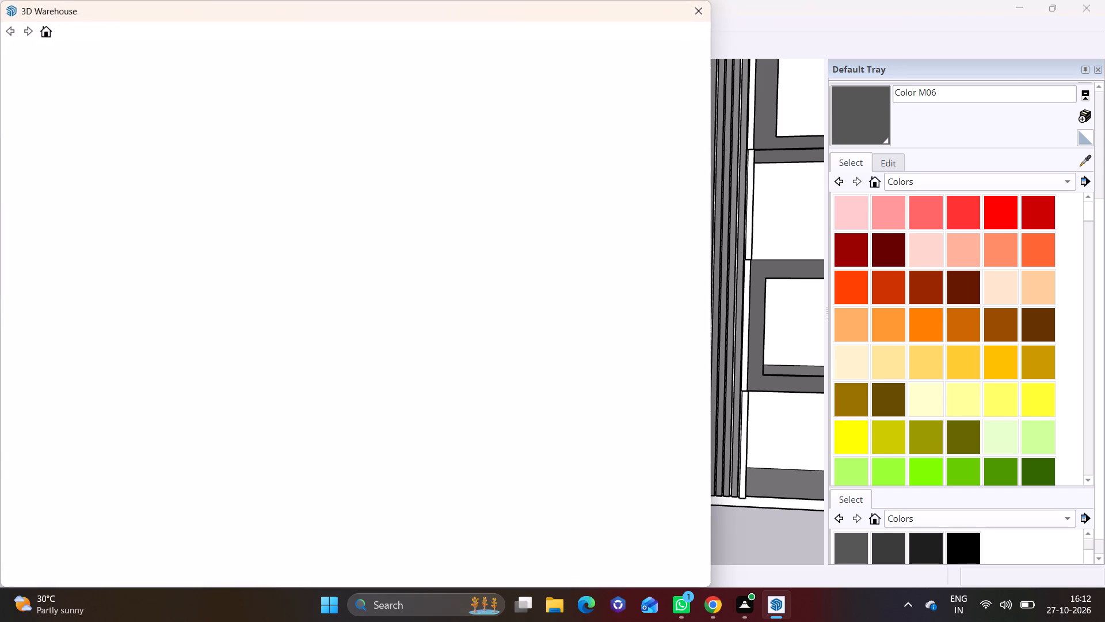
scroll(273, 234, "up", 2)
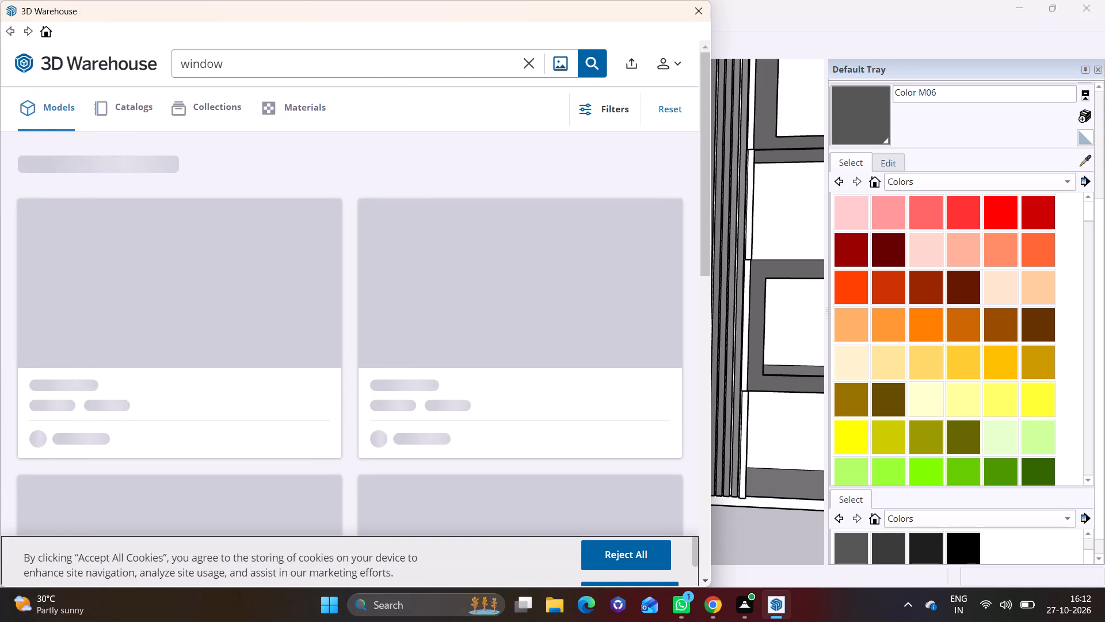
left_click(315, 59)
left_click(527, 62)
left_click(339, 57)
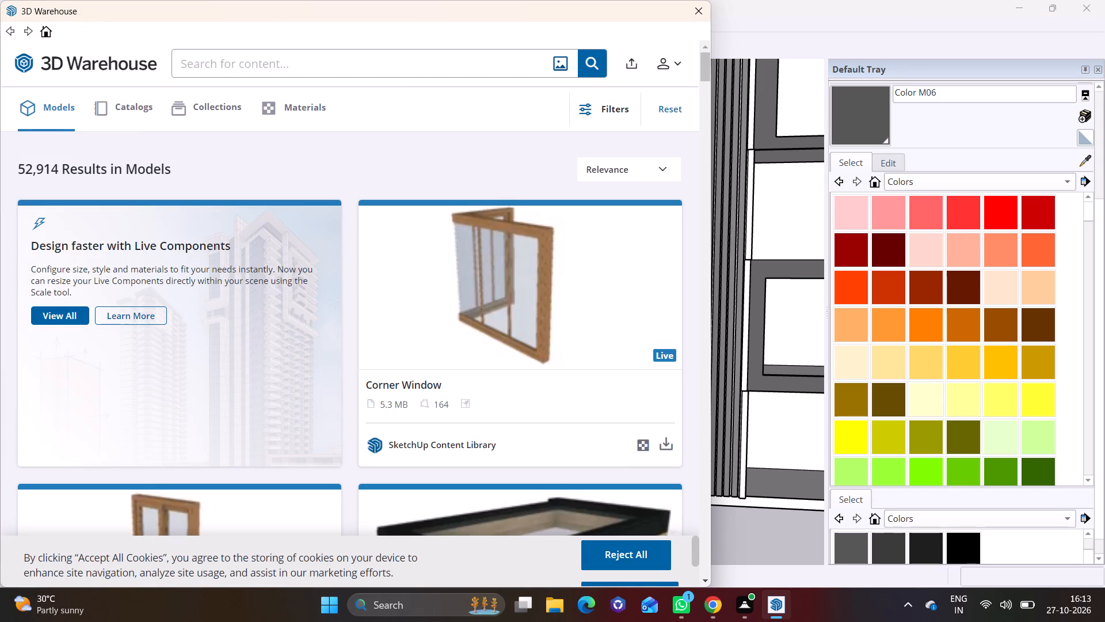
type("RAILING")
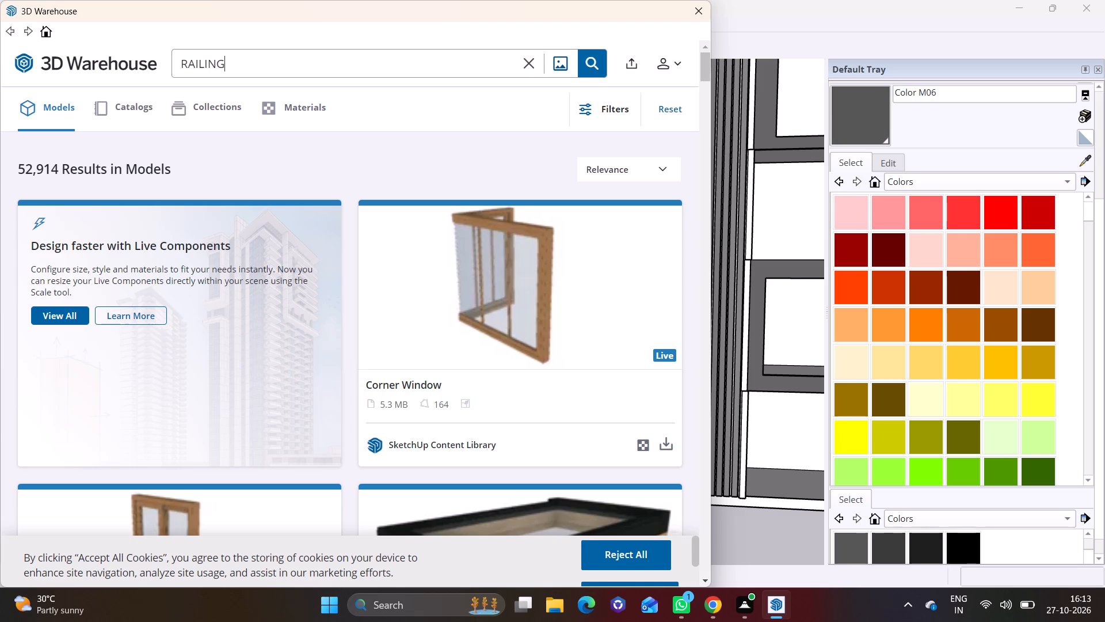
key("Return")
key("period")
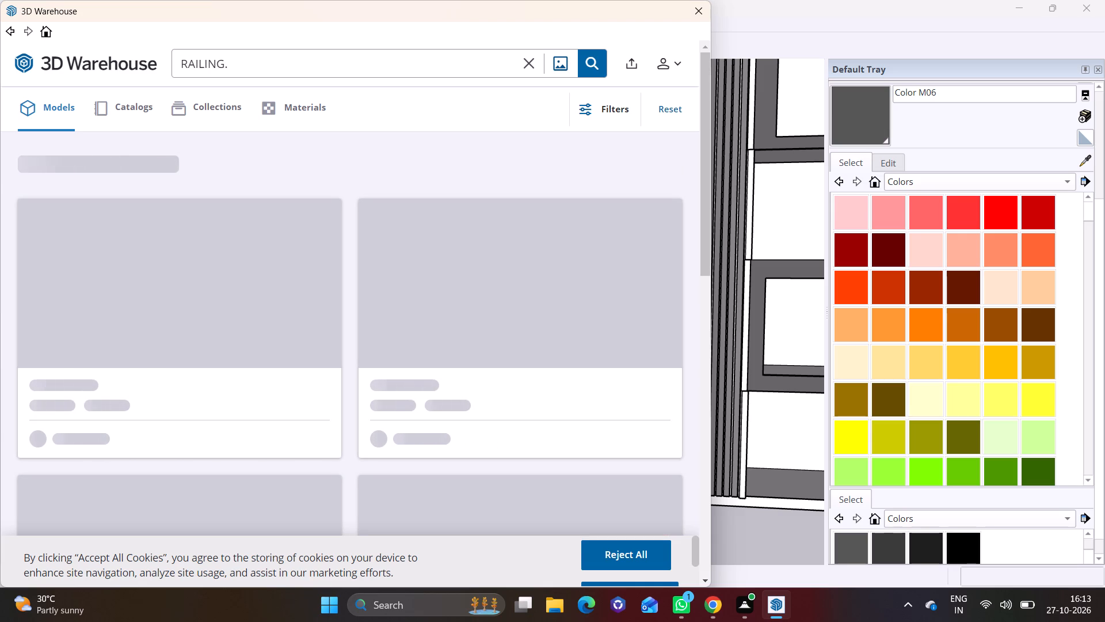
left_click_drag(370, 226, 361, 230)
Browse the railing models for a simple glass-panel railing that suits the balconies.
scroll(476, 298, "down", 1)
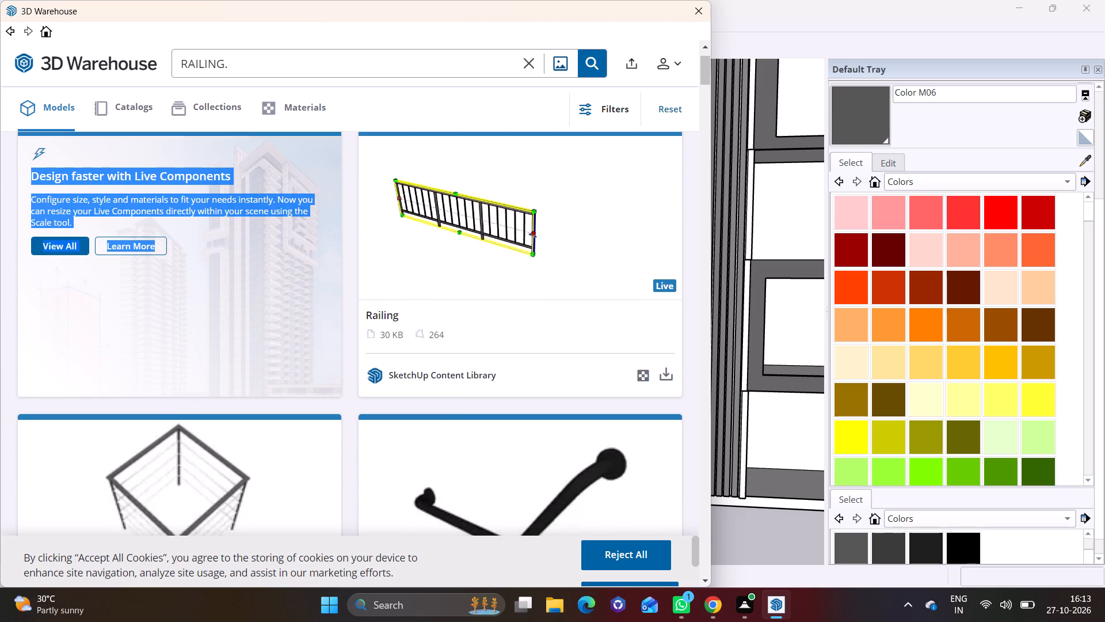
scroll(483, 359, "down", 7)
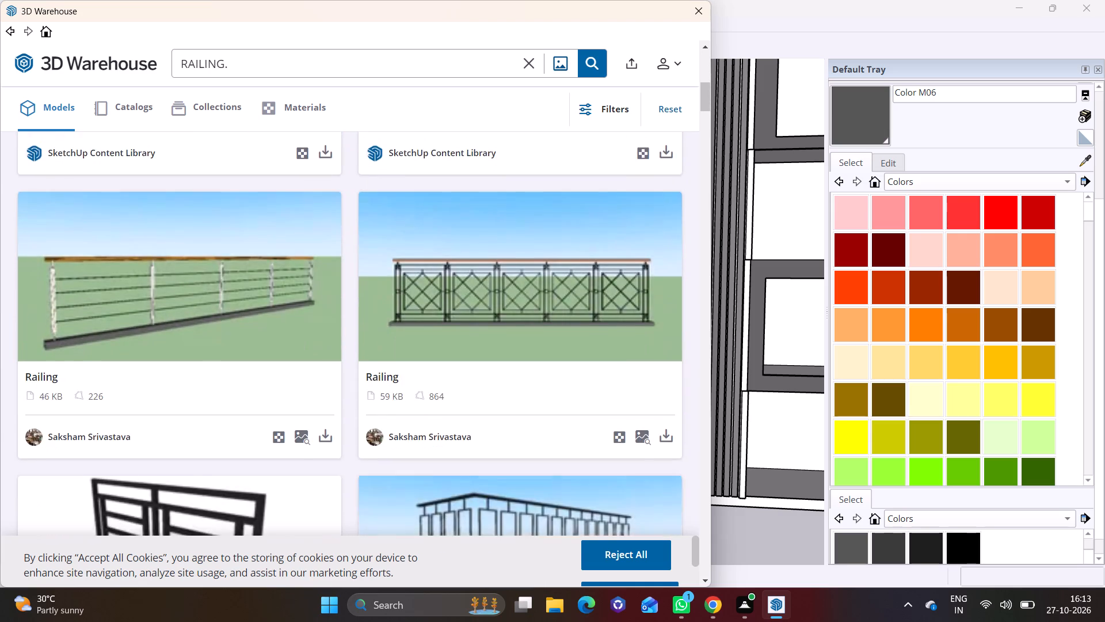
scroll(483, 413, "down", 3)
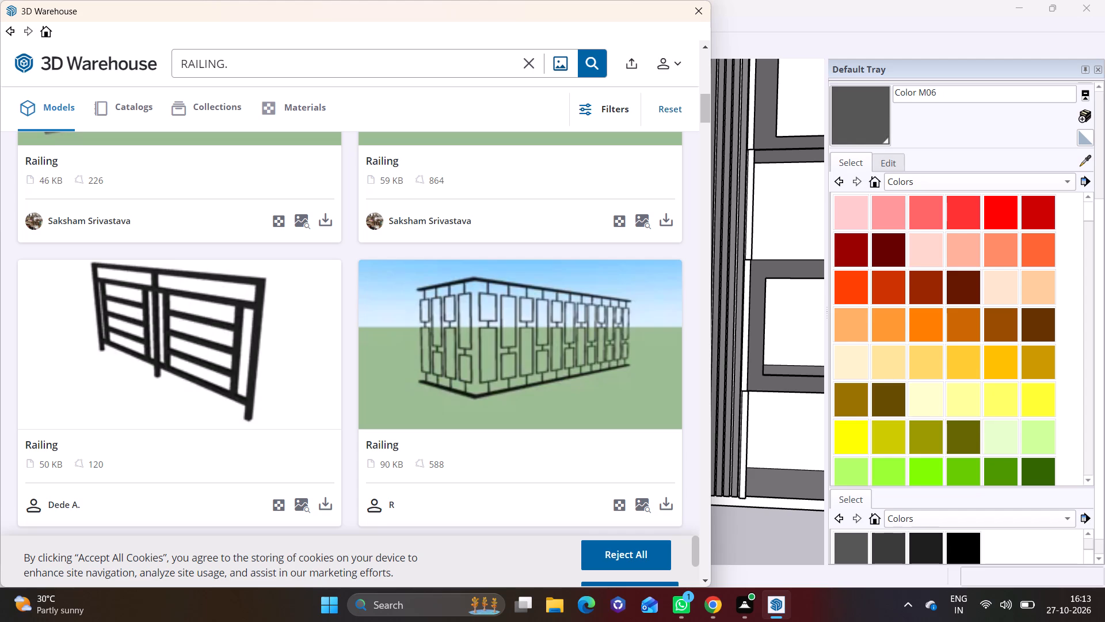
scroll(483, 413, "down", 12)
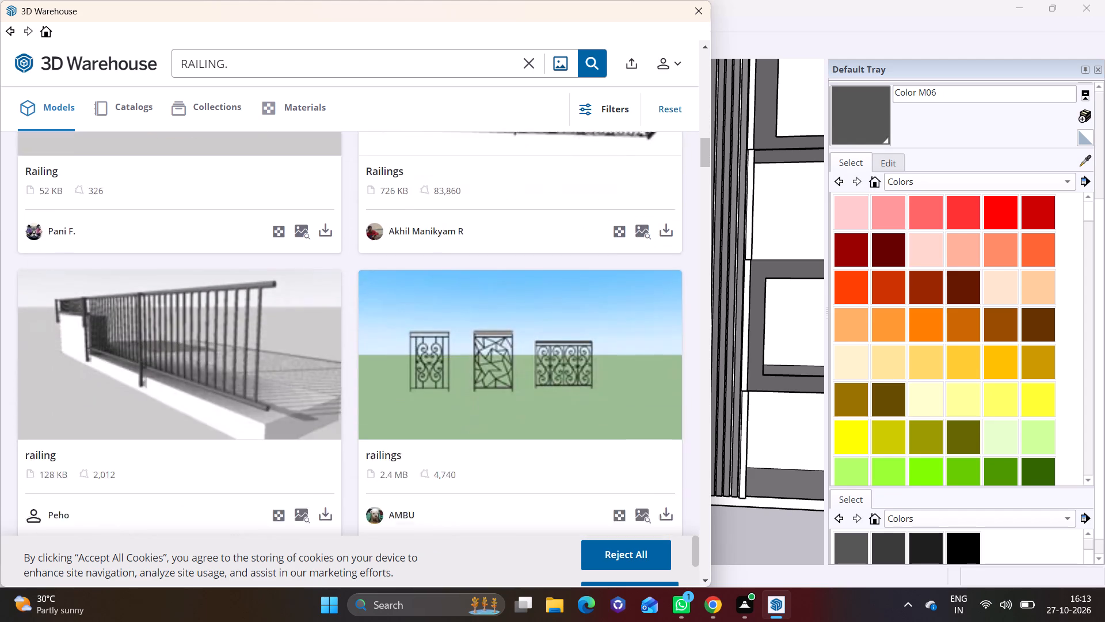
scroll(483, 413, "down", 11)
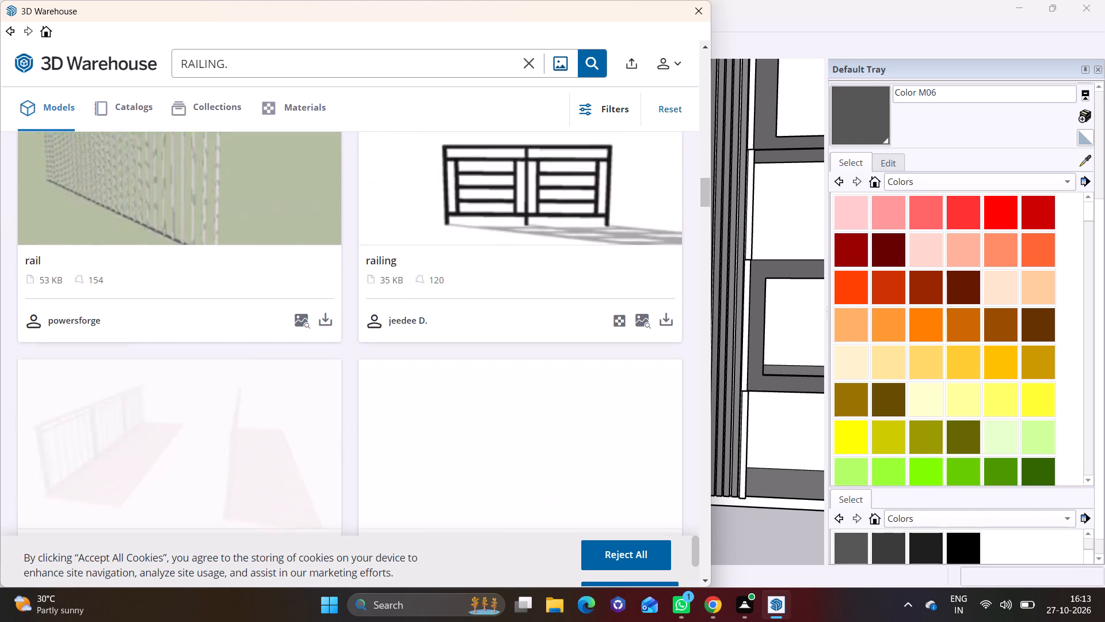
scroll(483, 416, "down", 11)
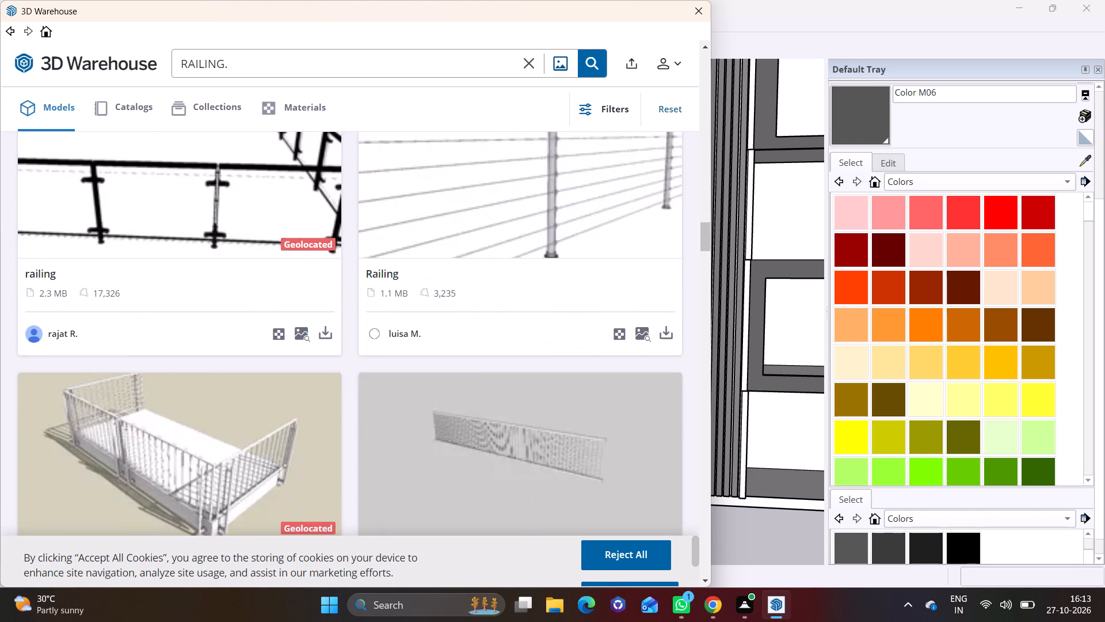
scroll(483, 416, "down", 13)
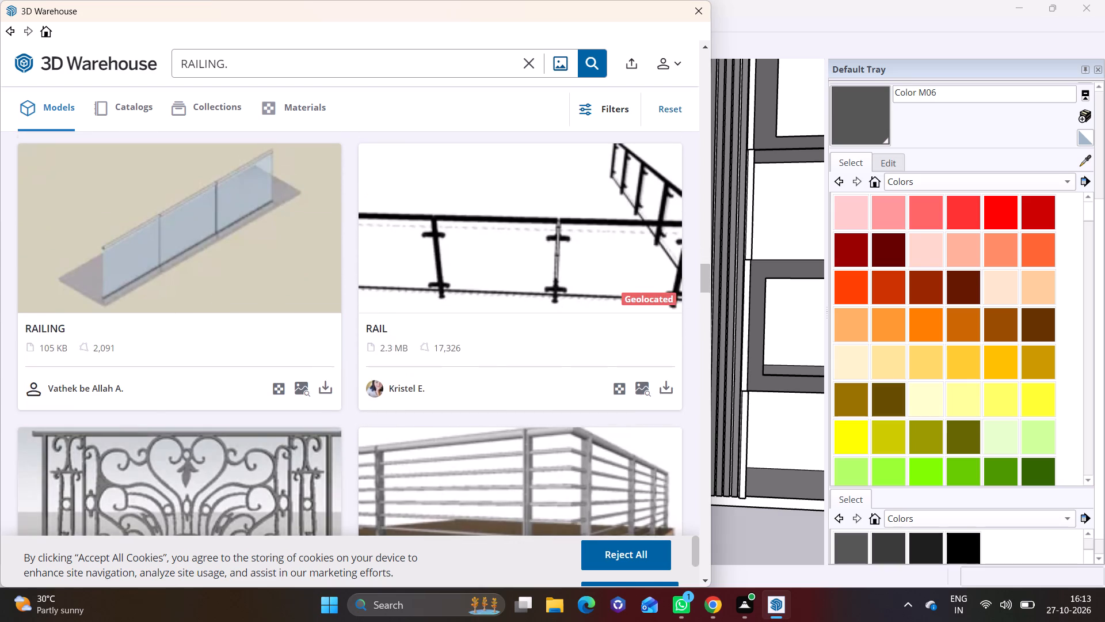
scroll(483, 418, "down", 12)
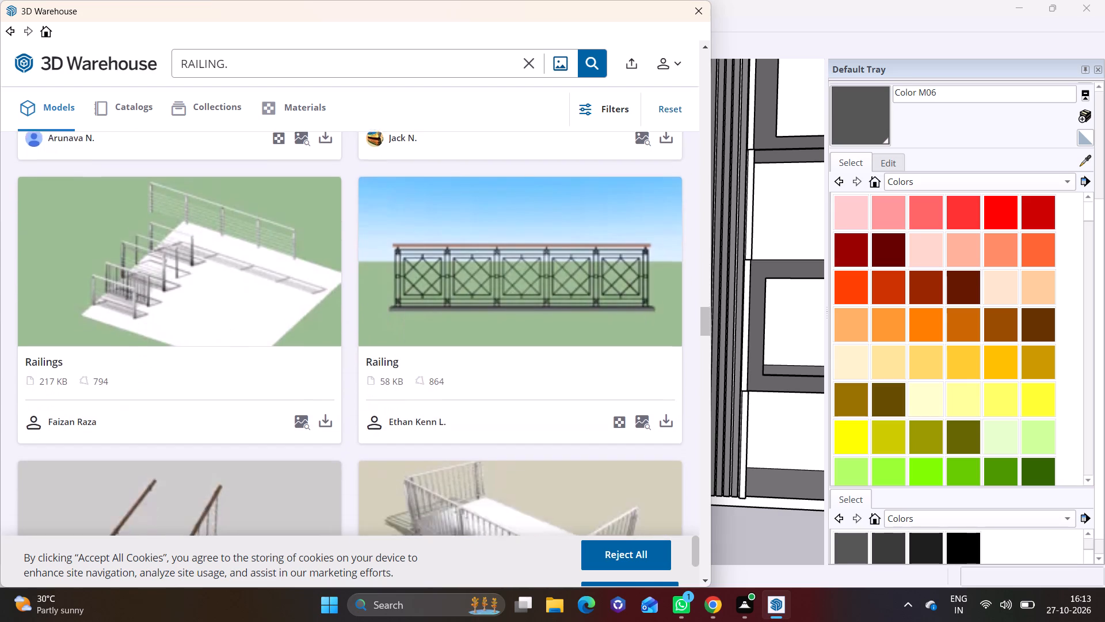
scroll(483, 421, "down", 11)
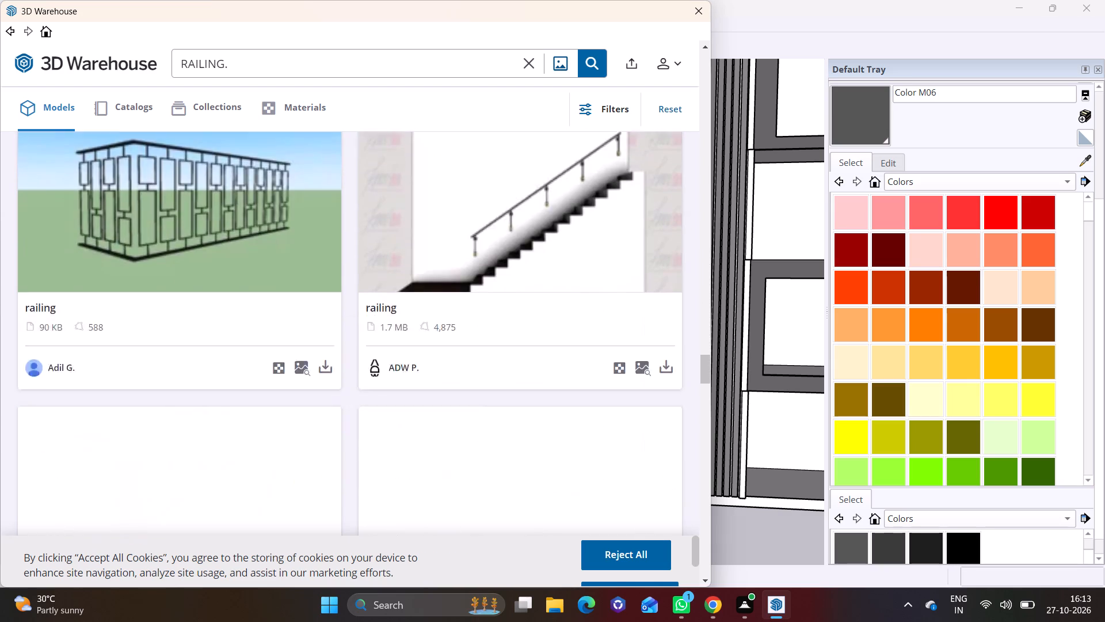
scroll(480, 434, "down", 6)
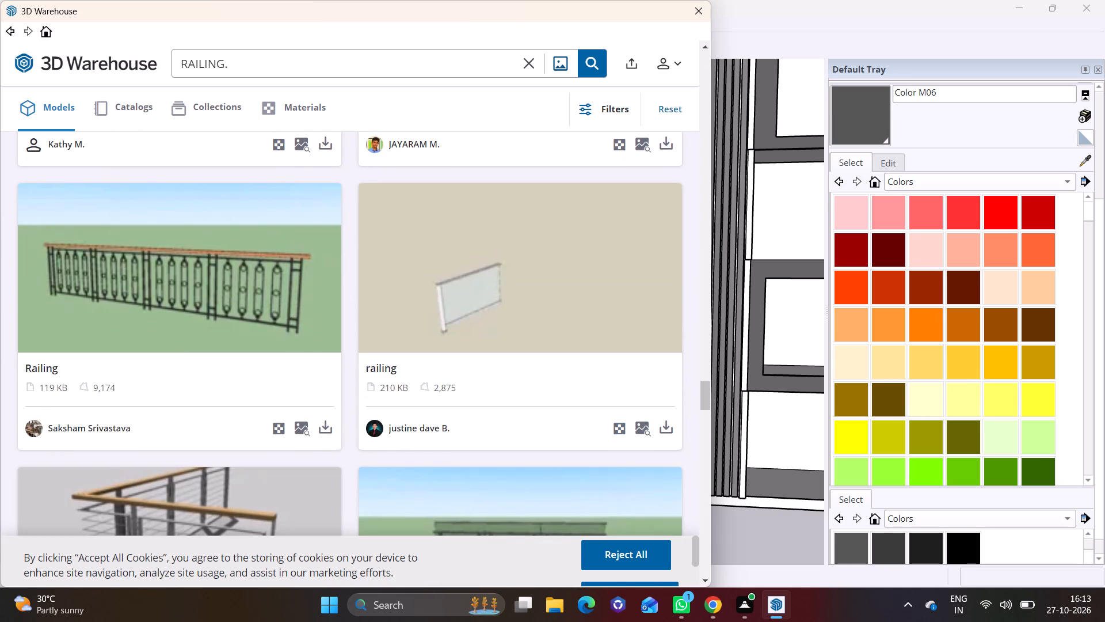
Load the 210 KB glass-panel railing into the model and place it on the ground in front of the facade.
left_click(670, 424)
left_click(296, 313)
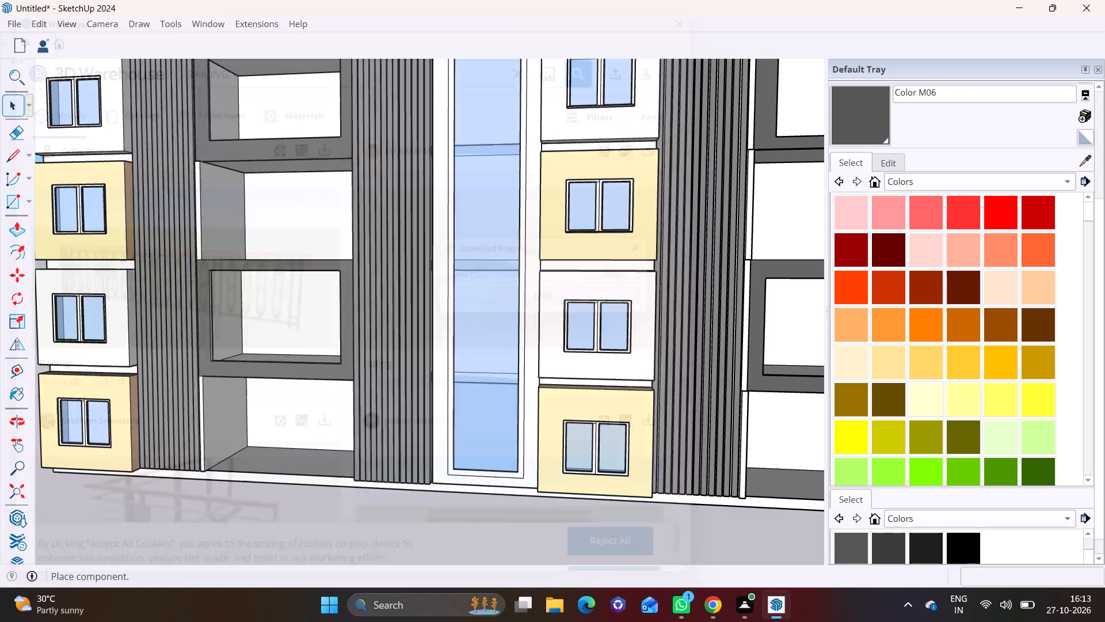
scroll(154, 445, "down", 6)
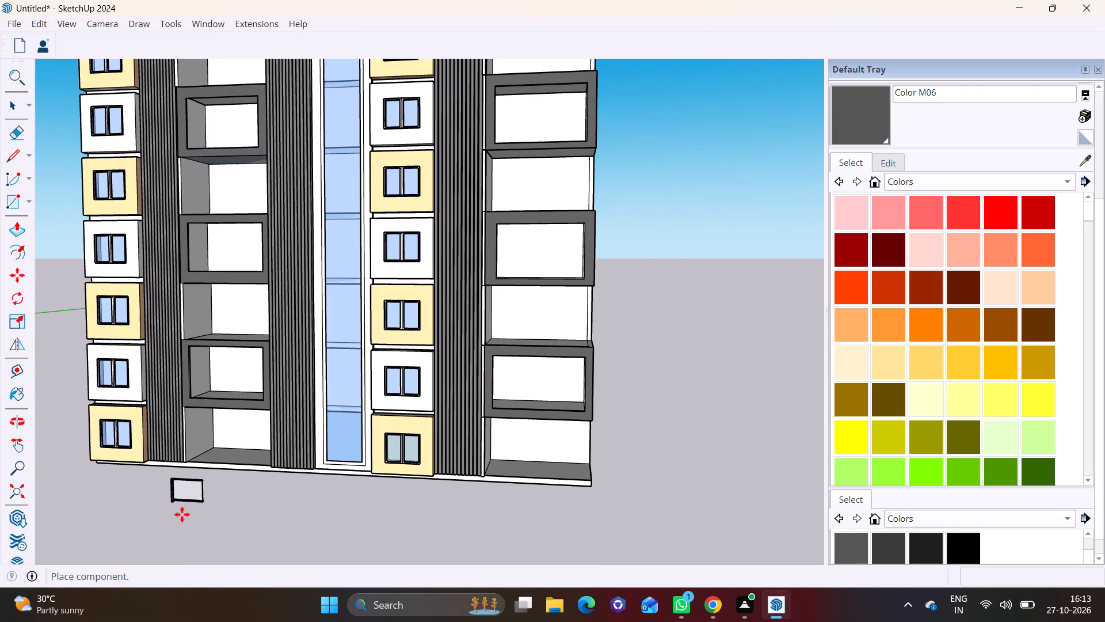
left_click(159, 511)
Move the glass railing by its bottom corner to the front corner of the ground-floor balcony between the ribbed panels.
scroll(189, 508, "up", 13)
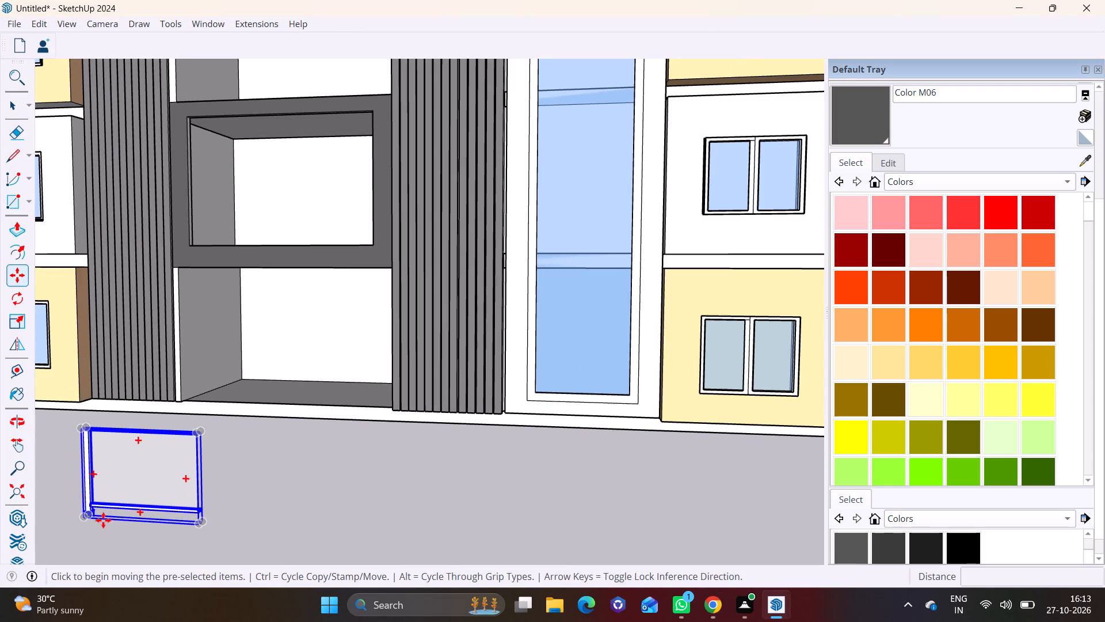
left_click(90, 512)
left_click(185, 398)
scroll(199, 398, "up", 3)
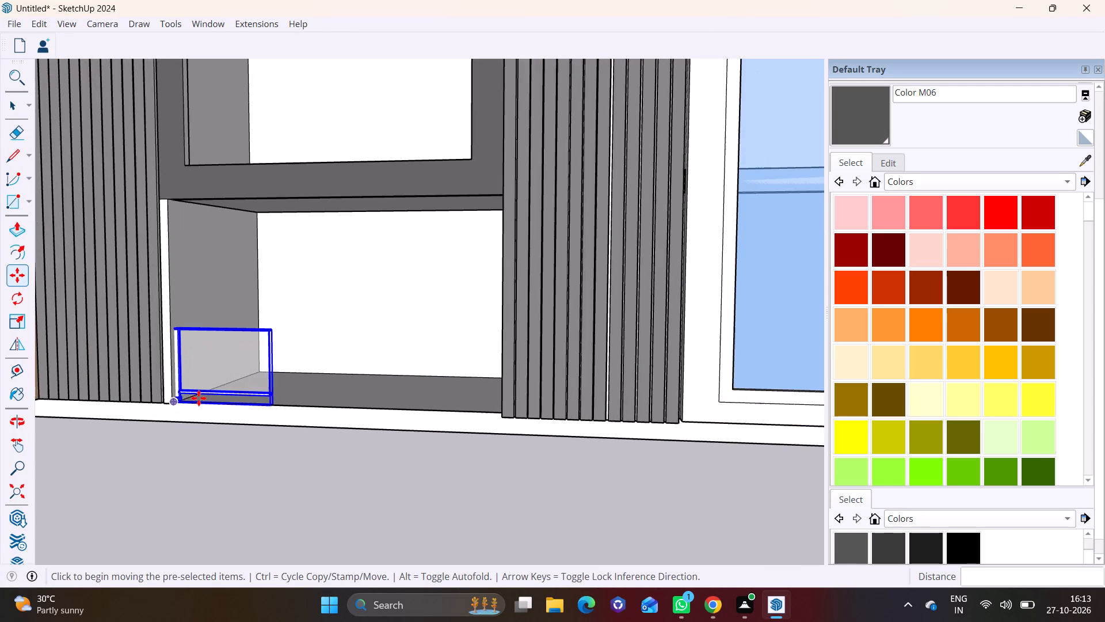
scroll(199, 398, "up", 3)
key("space")
left_click(236, 461)
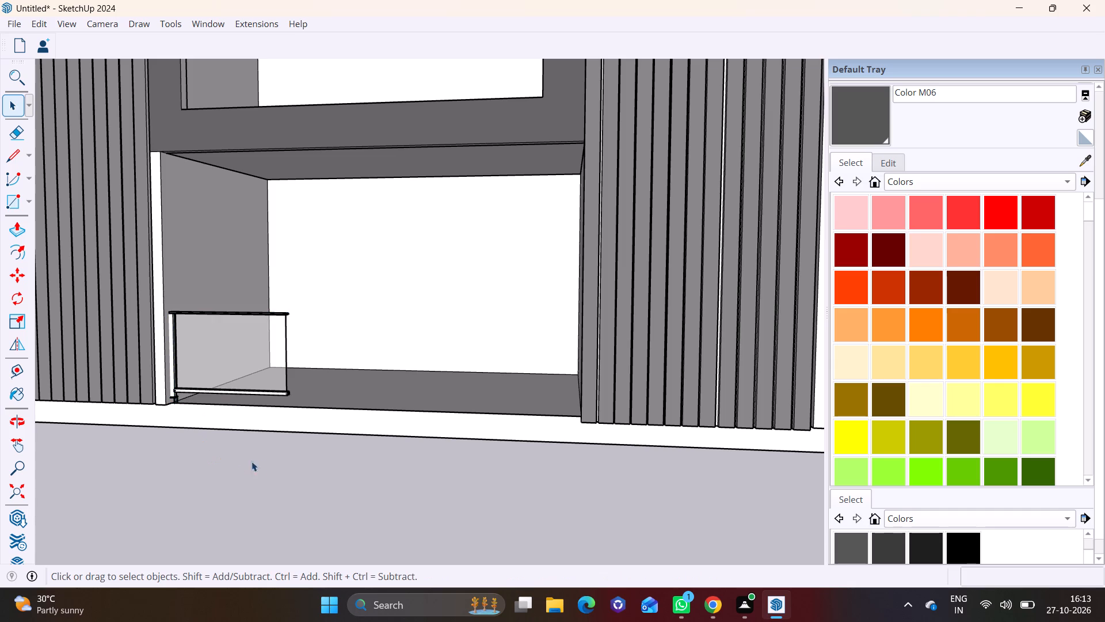
Scale the glass railing lengthwise by about 3.24 to span the ground-floor balcony opening.
middle_click_drag(258, 461, 93, 431)
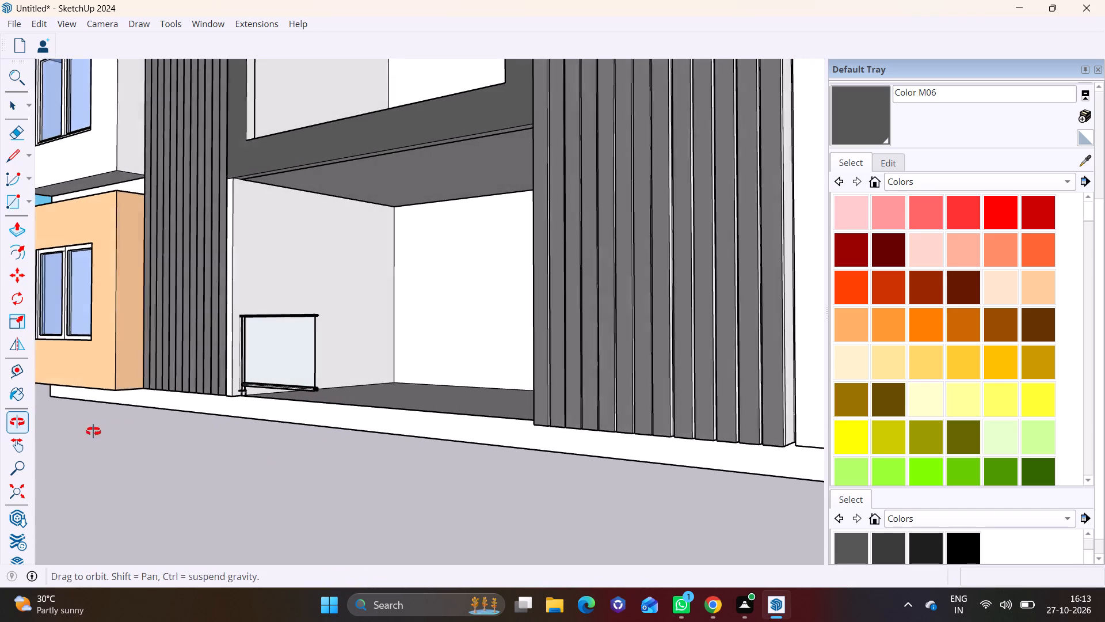
middle_click_drag(93, 431, 93, 431)
scroll(402, 382, "up", 3)
middle_click_drag(355, 386, 333, 419, "shift")
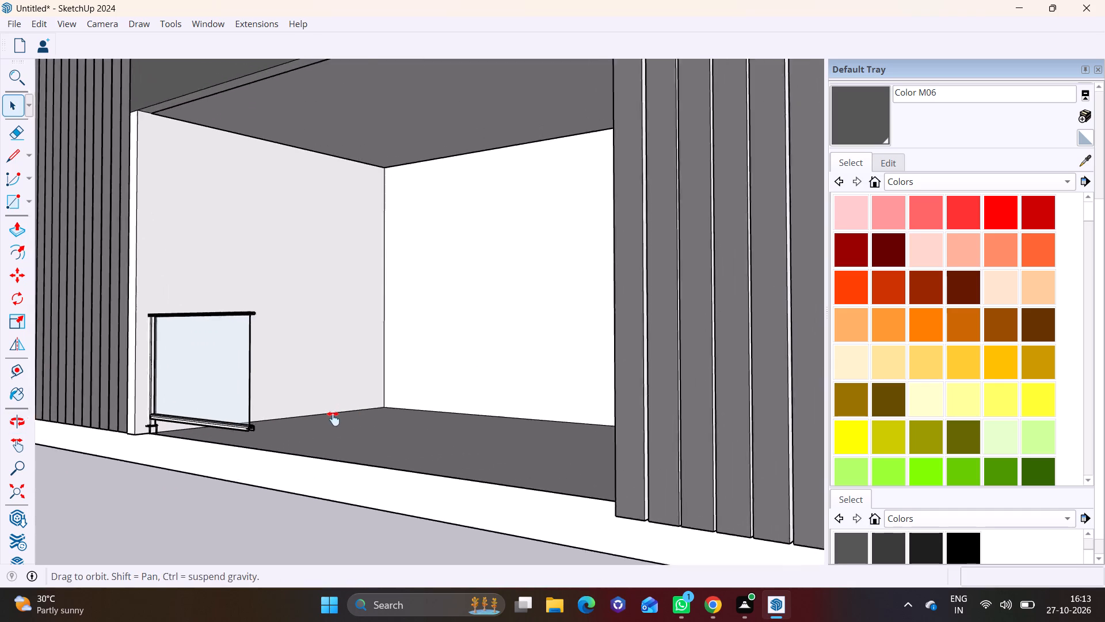
middle_click_drag(333, 419, 322, 439, "shift")
middle_click_drag(374, 443, 482, 445)
left_click(232, 440)
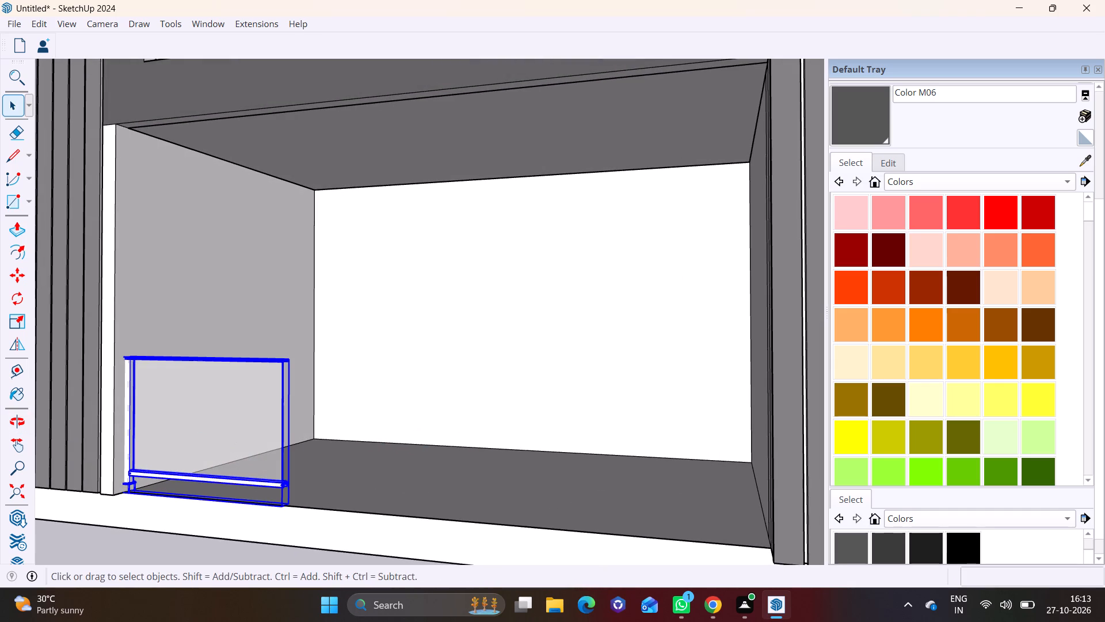
left_click(21, 321)
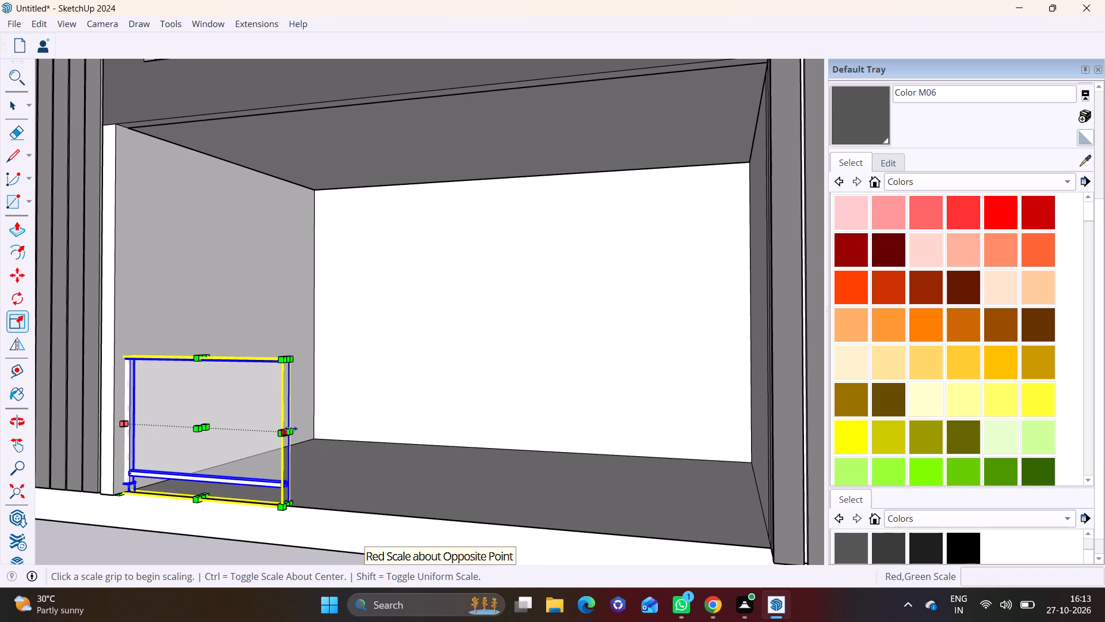
left_click(291, 428)
left_click(776, 449)
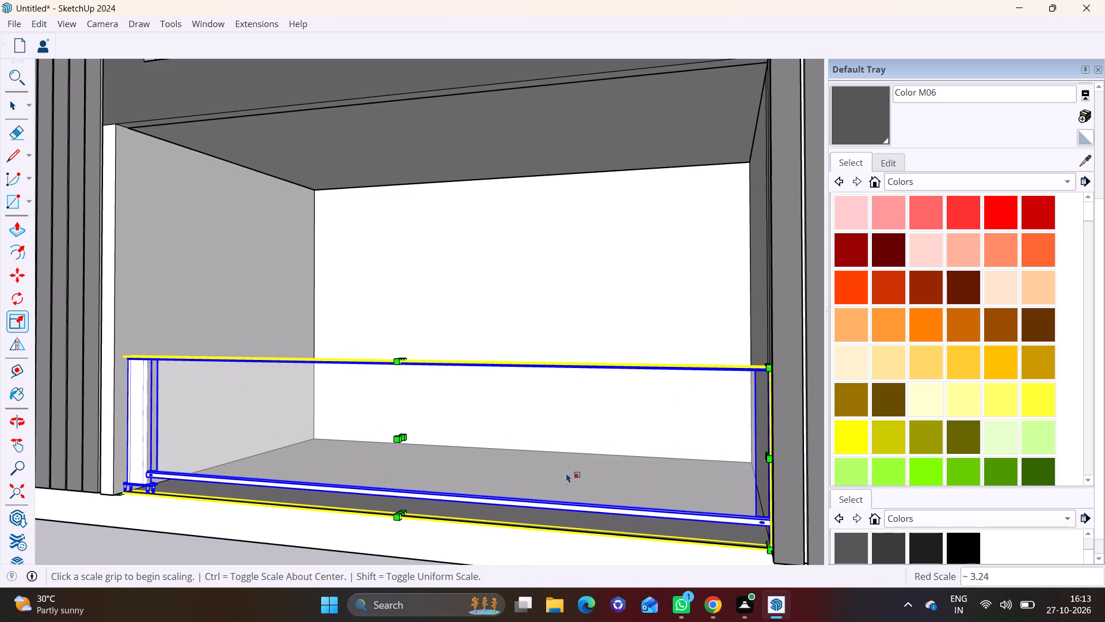
key("space")
left_click_drag(299, 559, 299, 547)
Copy the ground-floor glass railing about 11' 6" up into the dark-framed balcony directly above.
scroll(294, 478, "down", 7)
middle_click_drag(379, 470, 300, 521)
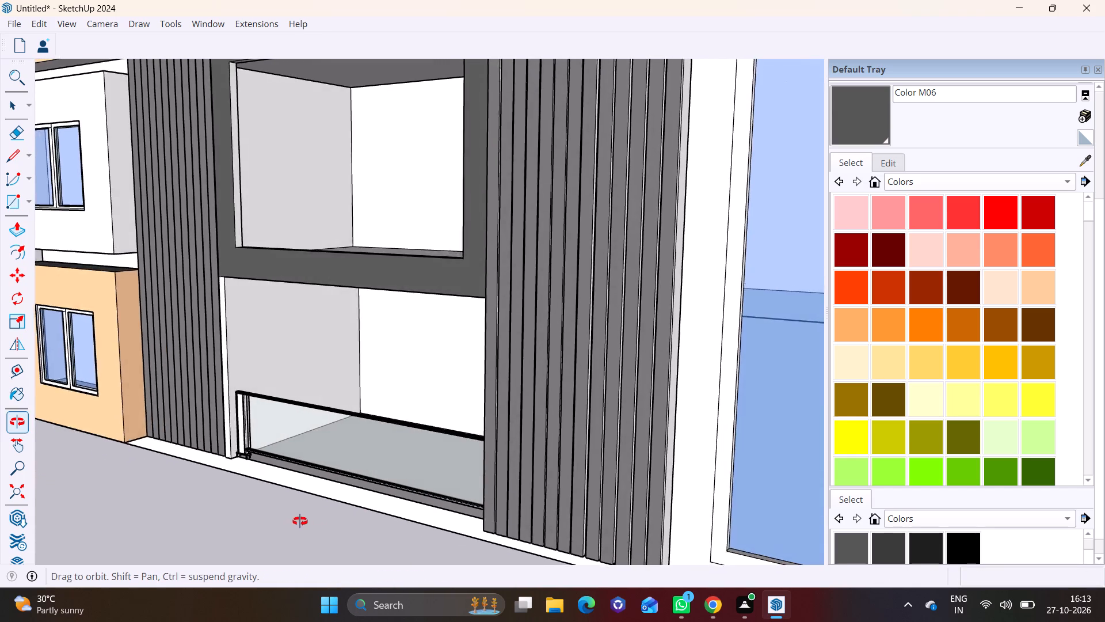
middle_click_drag(300, 521, 323, 506)
left_click(361, 416)
key("m")
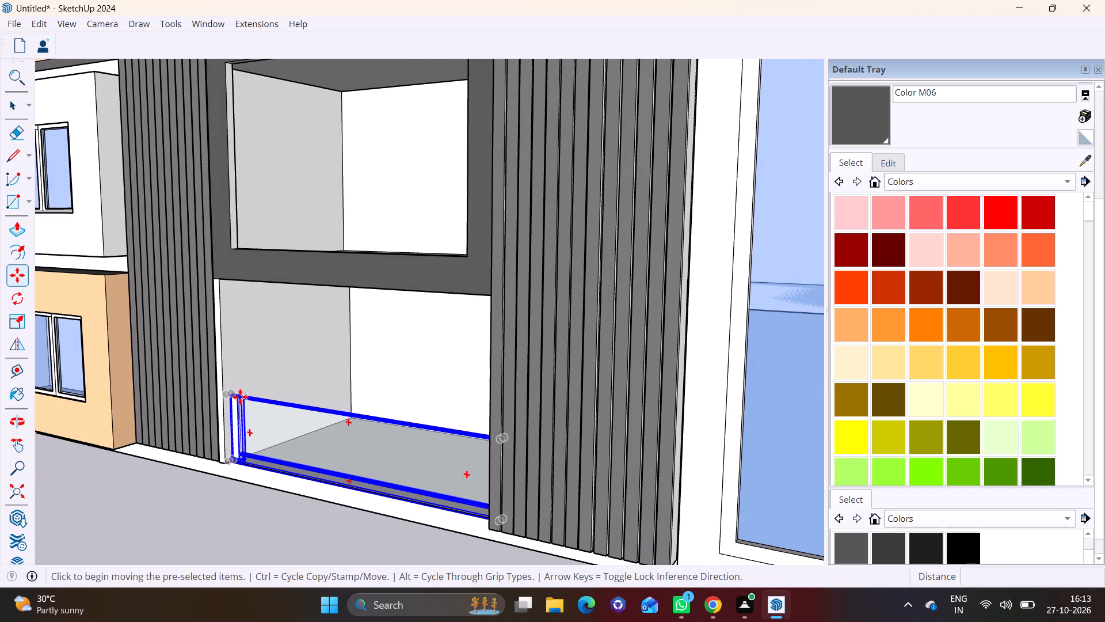
left_click(235, 461)
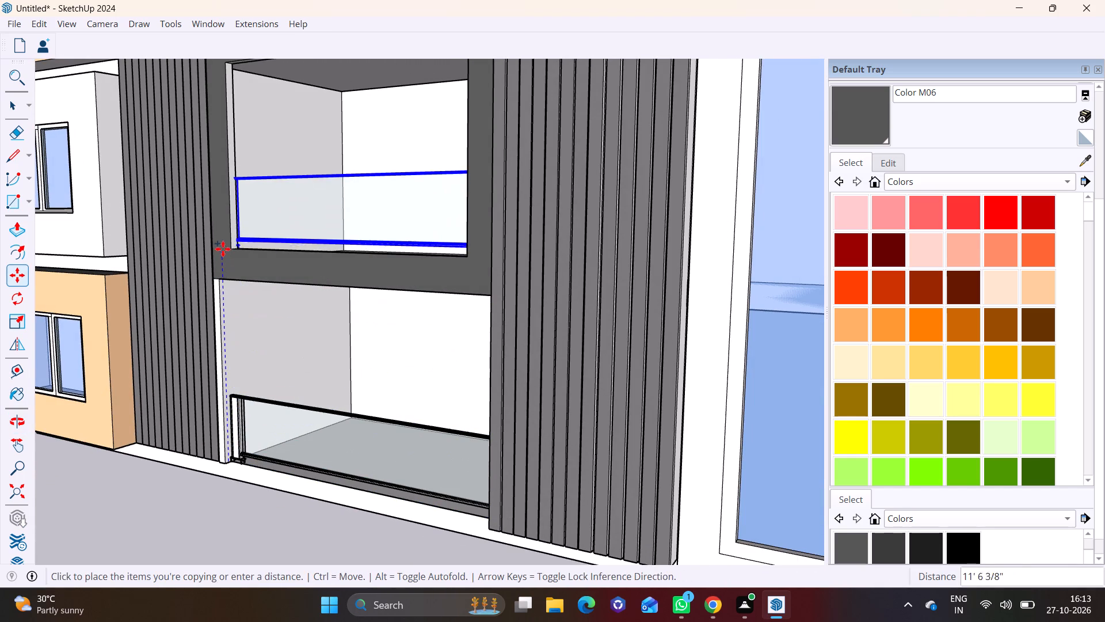
left_click(235, 249)
Scale the copied glass railing in the dark-framed balcony slightly shorter lengthwise so it fits inside the frame opening.
middle_click_drag(268, 276, 364, 259)
scroll(312, 234, "up", 5)
middle_click_drag(447, 337, 325, 413, "shift")
scroll(361, 392, "down", 5)
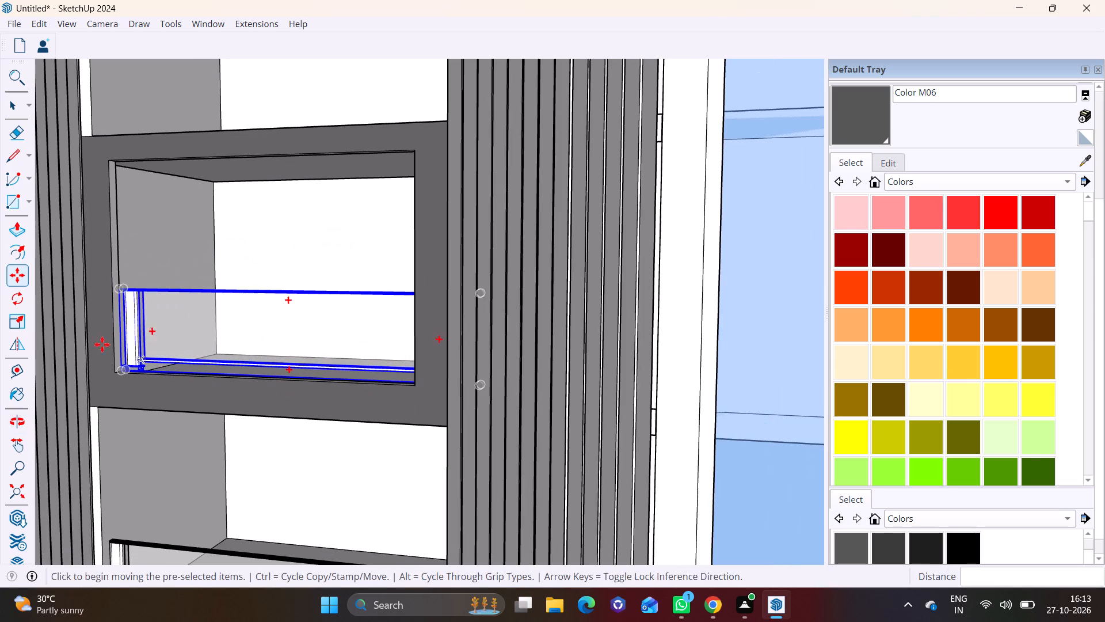
left_click(8, 321)
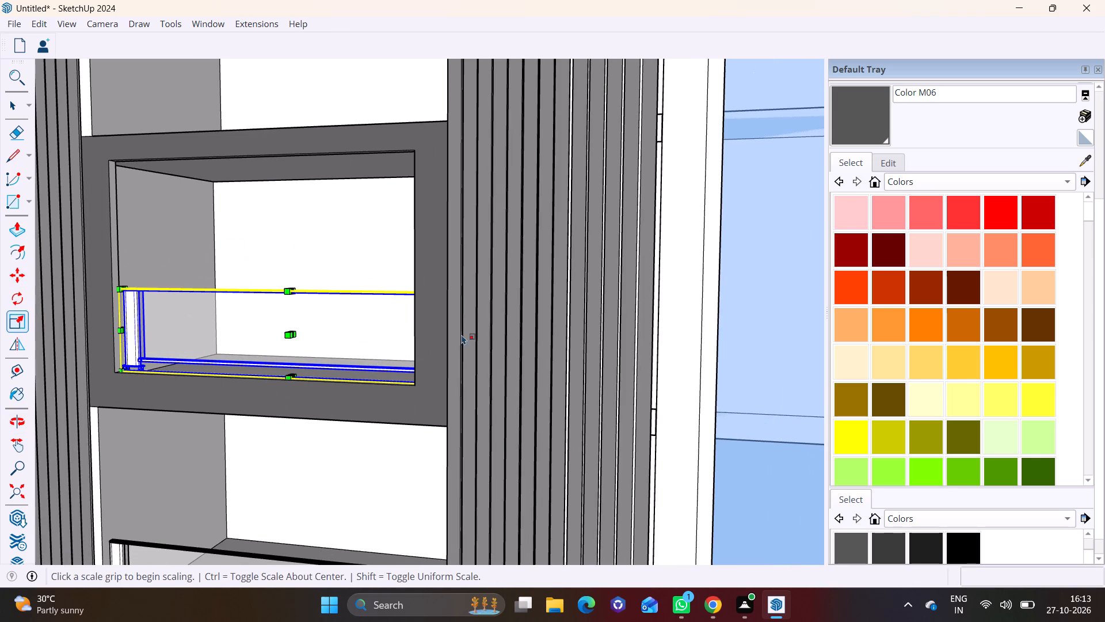
middle_click_drag(471, 342, 89, 333)
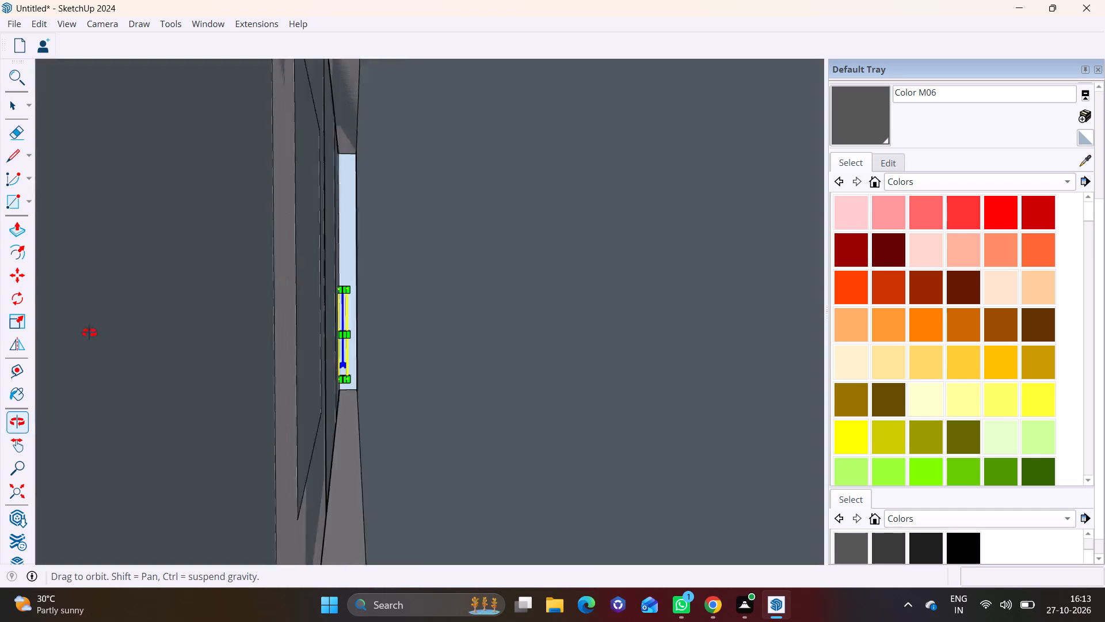
middle_click_drag(89, 333, 77, 336)
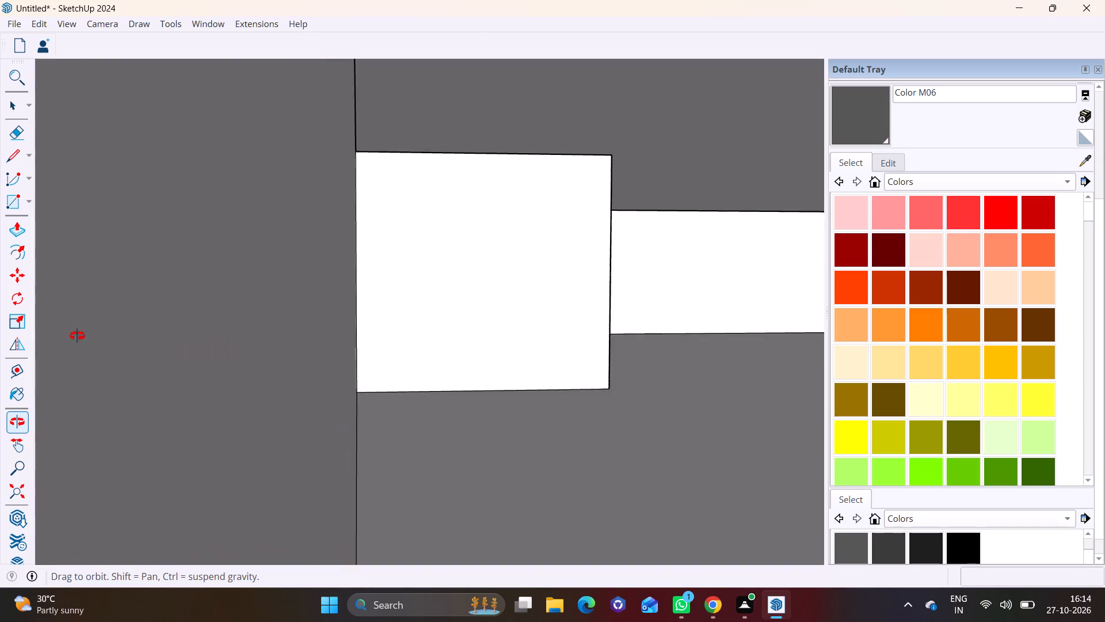
middle_click_drag(77, 336, 78, 337)
scroll(355, 337, "up", 6)
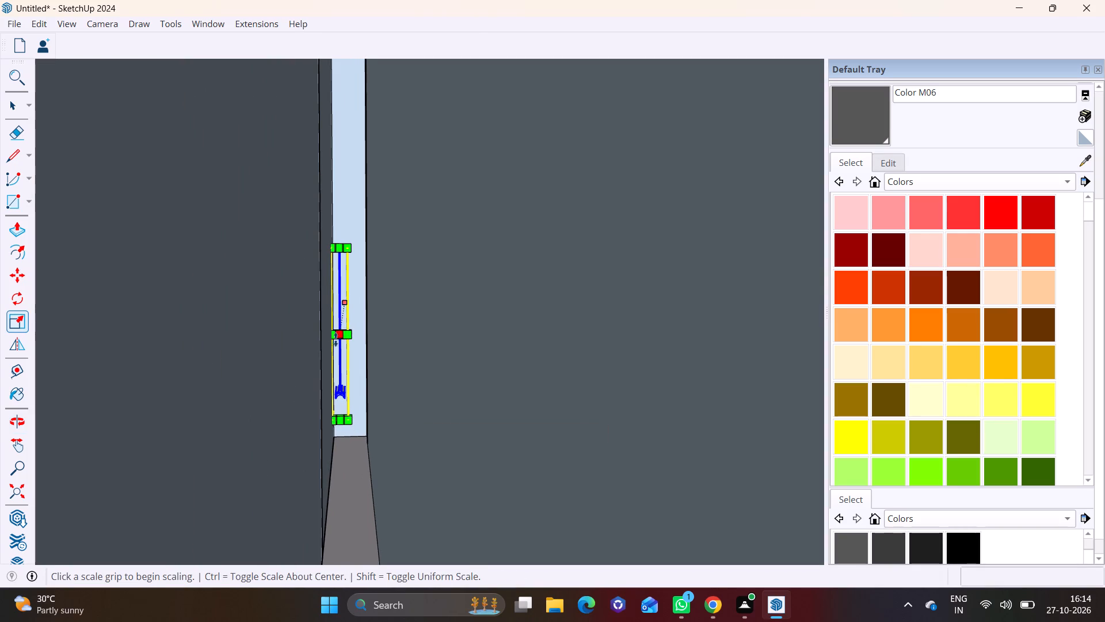
left_click(339, 338)
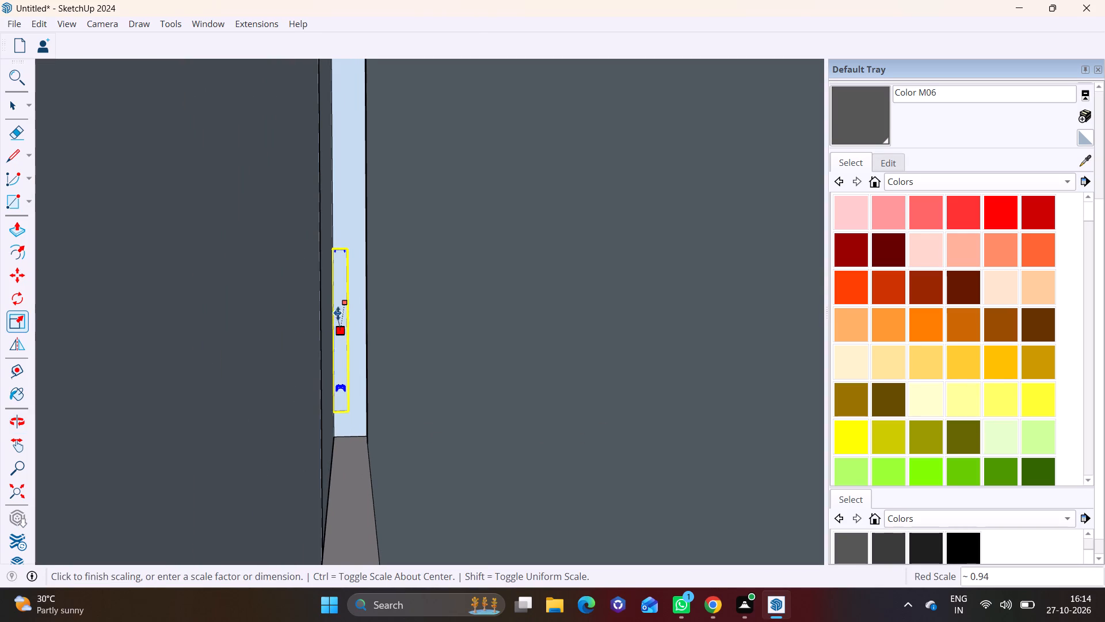
left_click(345, 290)
scroll(314, 418, "down", 2)
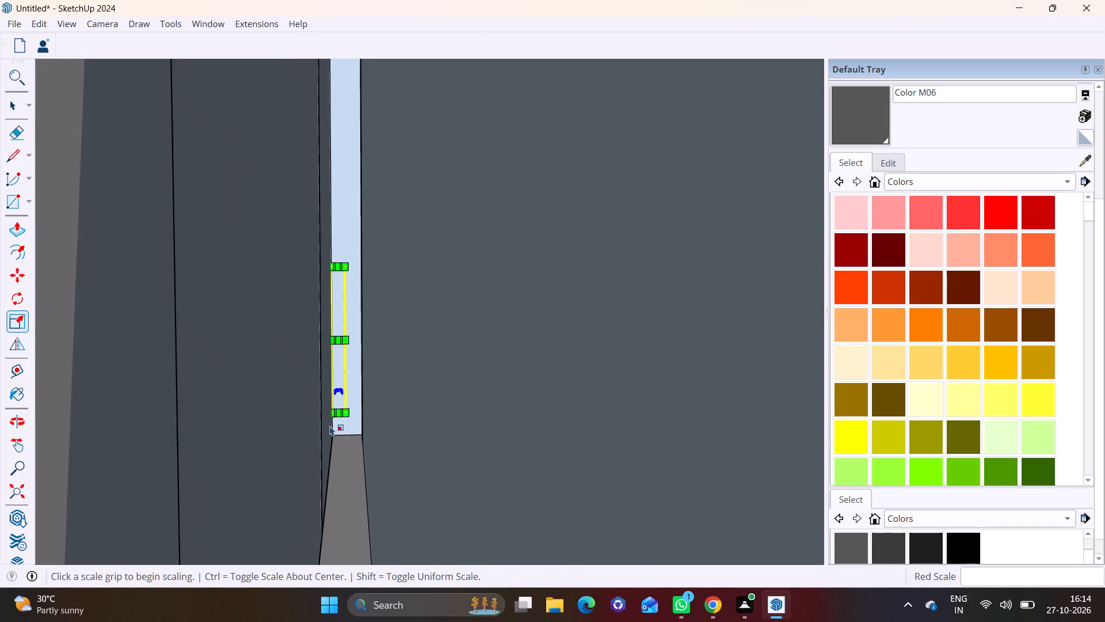
scroll(330, 426, "down", 4)
middle_click_drag(264, 434, 459, 439)
scroll(391, 430, "down", 8)
middle_click_drag(287, 456, 552, 397)
middle_click_drag(277, 378, 308, 386)
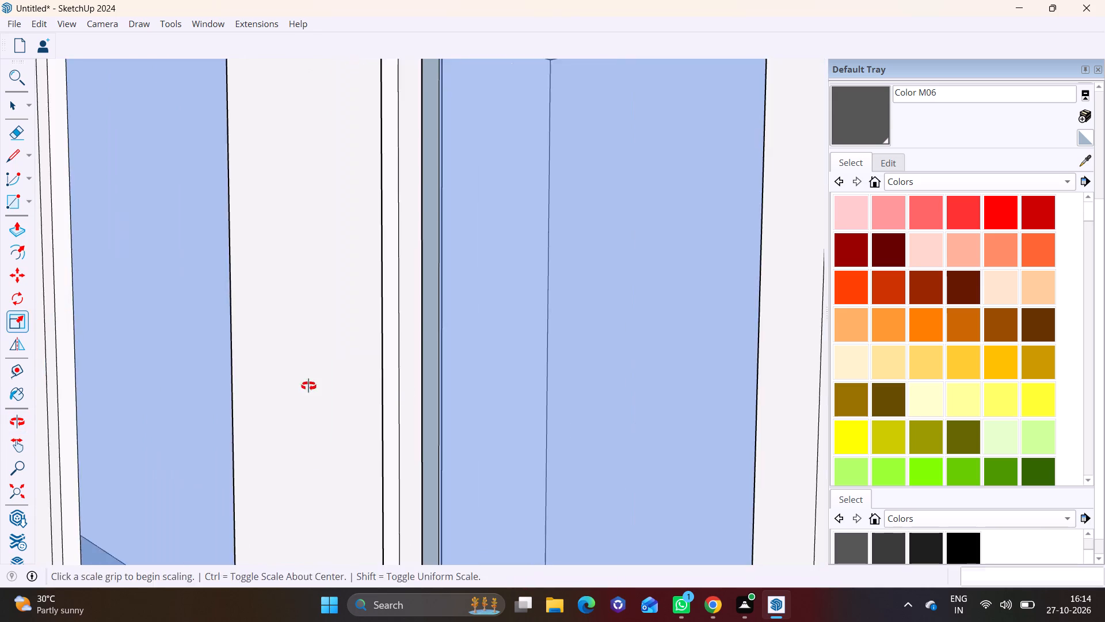
middle_click_drag(308, 386, 585, 382)
scroll(249, 420, "down", 8)
middle_click_drag(205, 433, 673, 336, "shift")
scroll(381, 410, "down", 8)
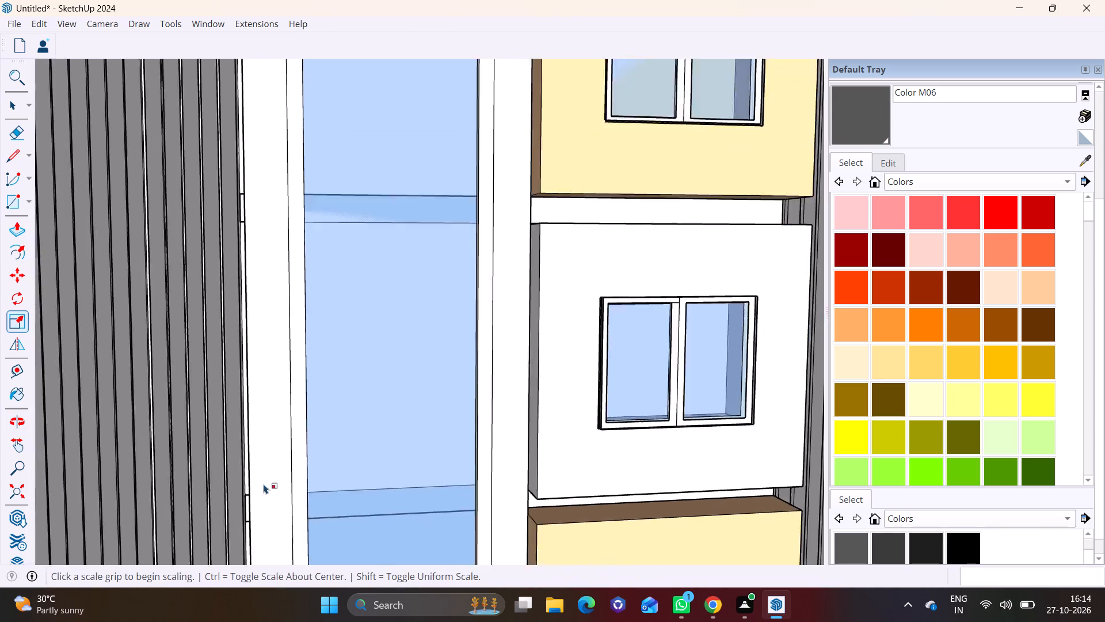
middle_click_drag(274, 475, 613, 304, "shift")
middle_click_drag(352, 337, 558, 365)
middle_click_drag(440, 361, 356, 358)
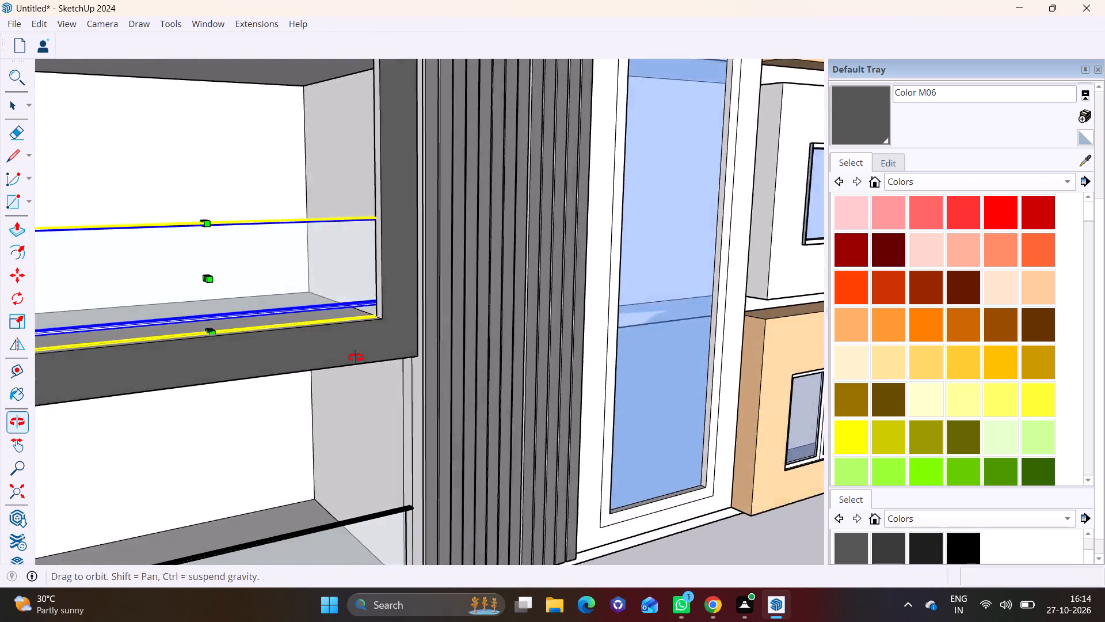
middle_click_drag(356, 358, 327, 358)
key("space")
left_click(356, 297)
scroll(356, 301, "down", 7)
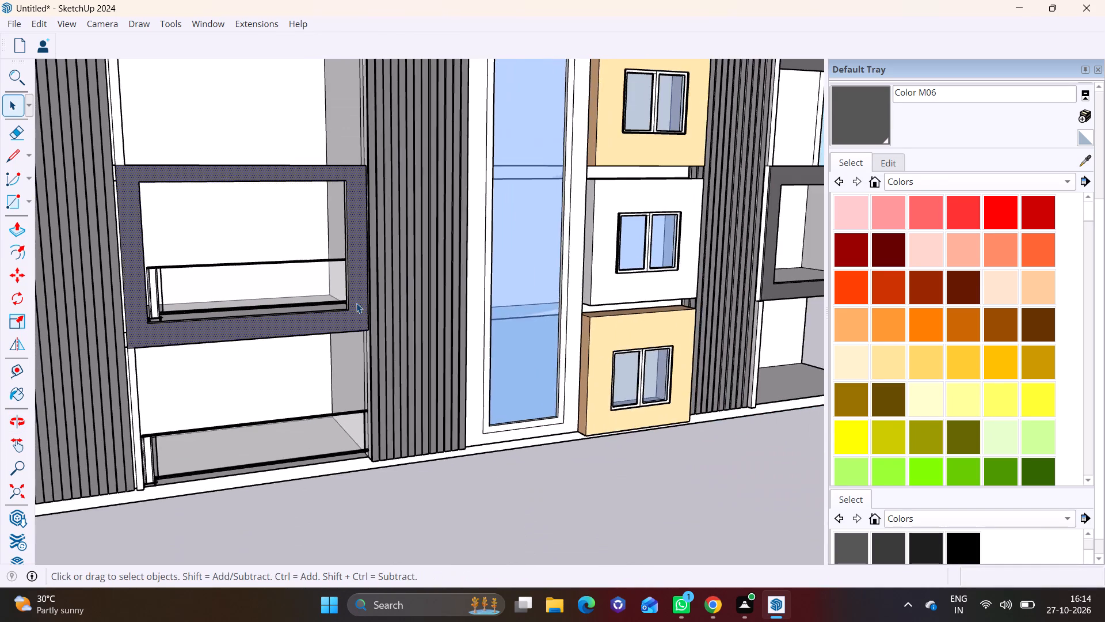
Move the dark-framed balcony's glass railing sideways about 1' 1/2" so its glass panel starts at the frame's inner side.
middle_click_drag(356, 303, 504, 313)
middle_click_drag(445, 386, 181, 337)
scroll(316, 292, "up", 5)
middle_click_drag(338, 297, 266, 465, "shift")
left_click(169, 413)
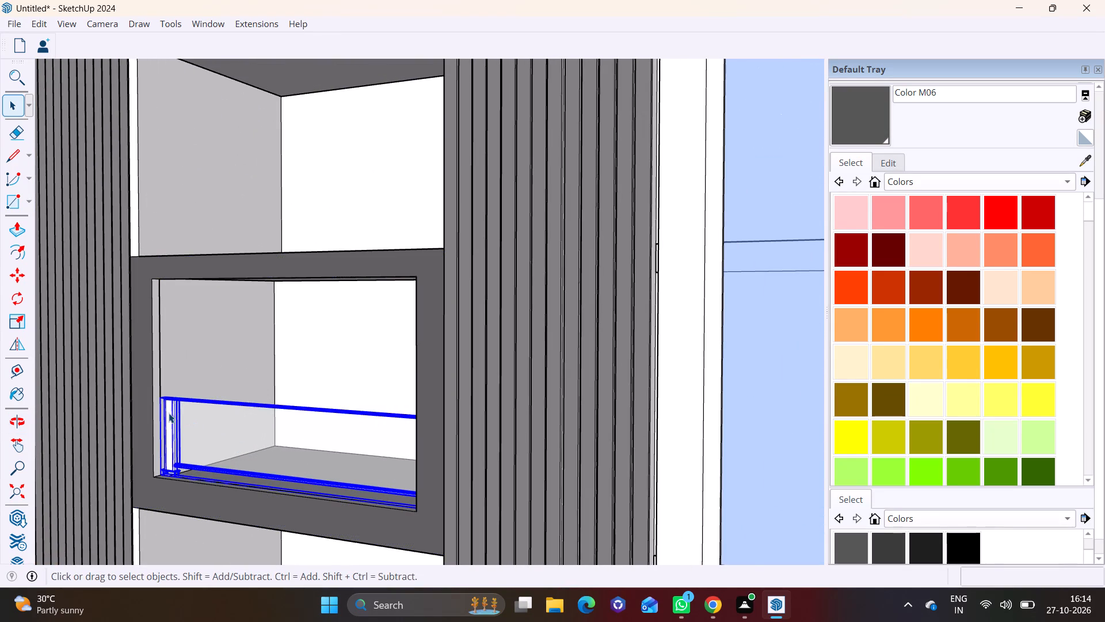
key("m")
left_click(178, 467)
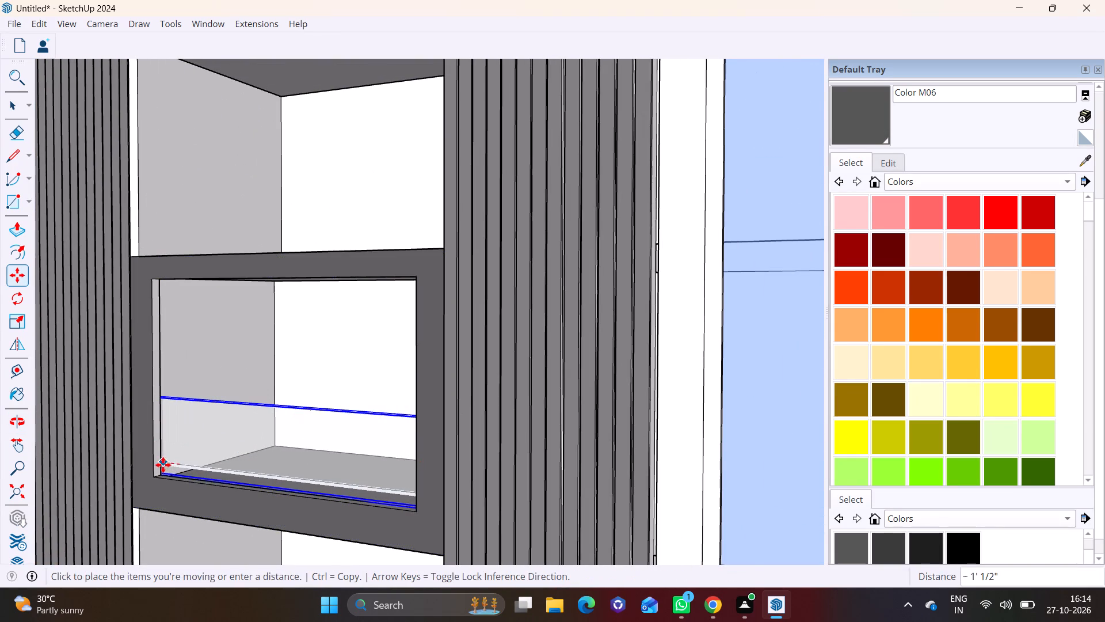
left_click(163, 465)
key("space")
left_click(233, 385)
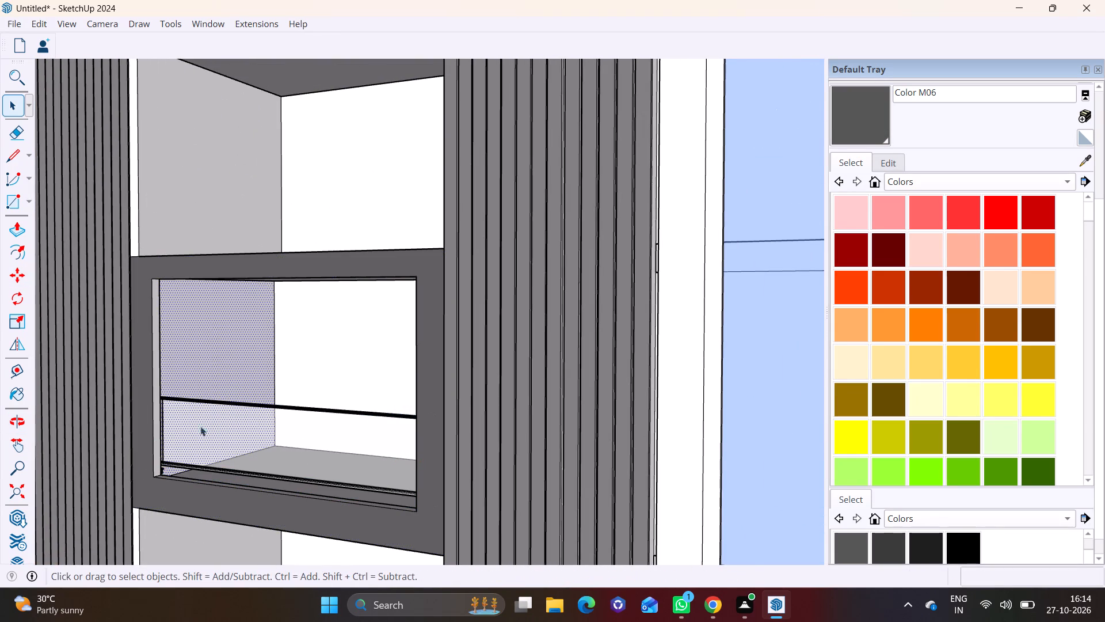
Move the same glass railing outward 4 15/16" towards the front edge of the dark frame opening.
scroll(192, 468, "up", 4)
middle_click_drag(196, 465, 169, 551)
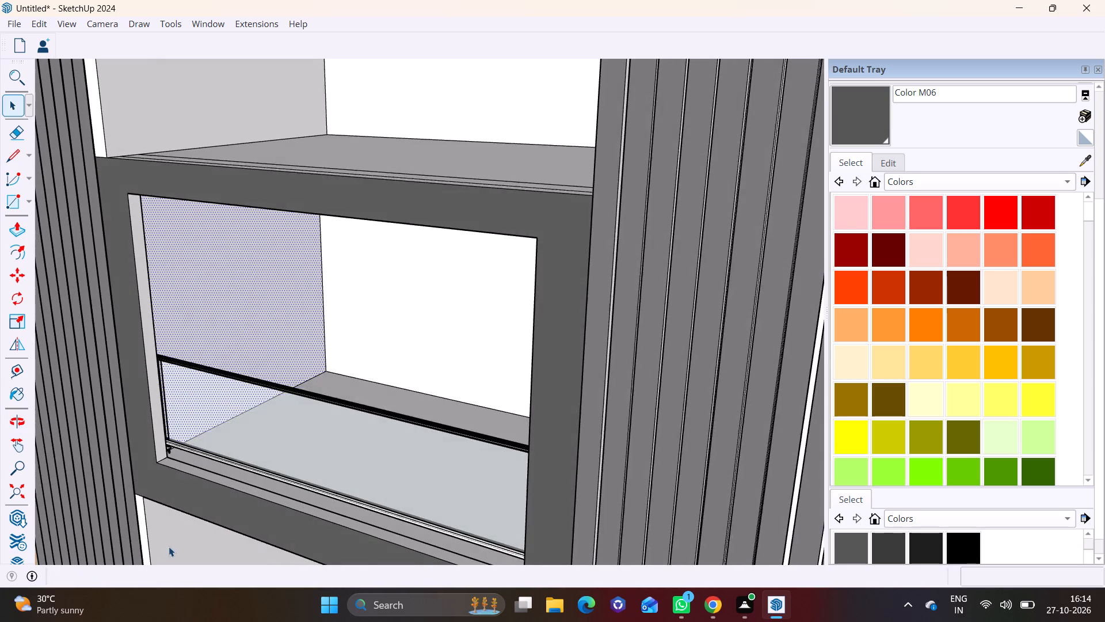
scroll(177, 473, "up", 5)
middle_click_drag(199, 453, 253, 408, "shift")
scroll(234, 393, "up", 5)
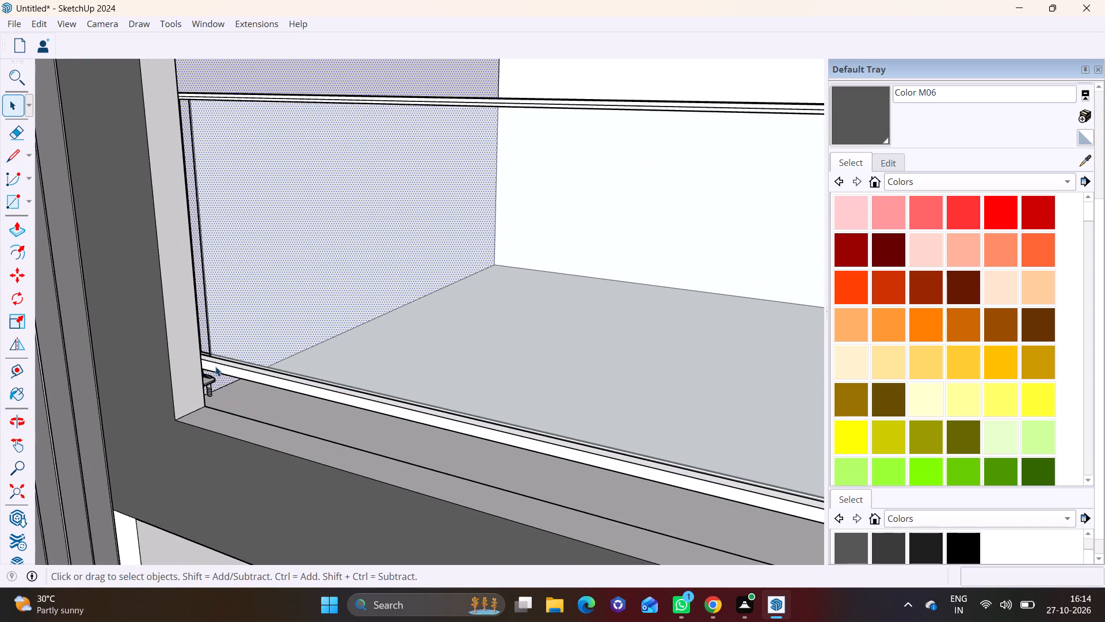
left_click(215, 366)
key("m")
left_click(215, 366)
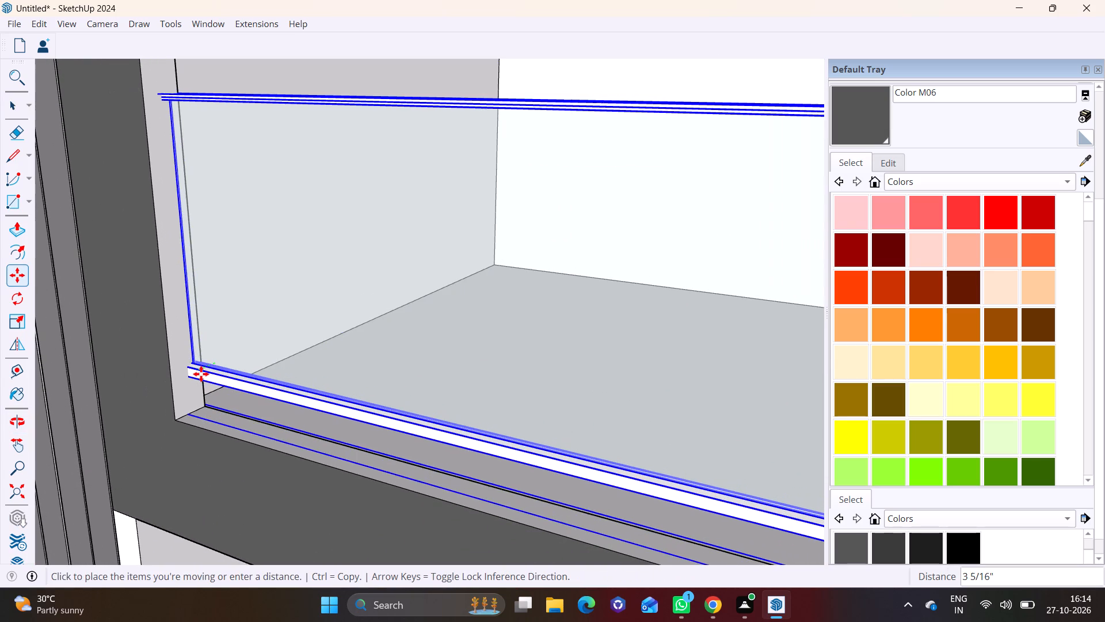
left_click(191, 377)
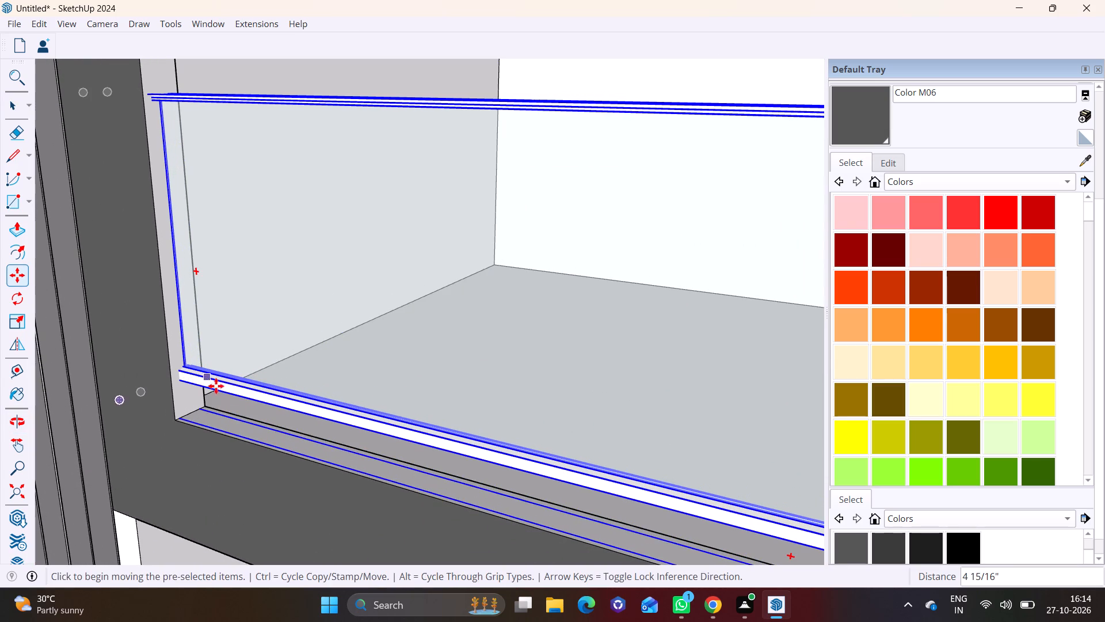
key("space")
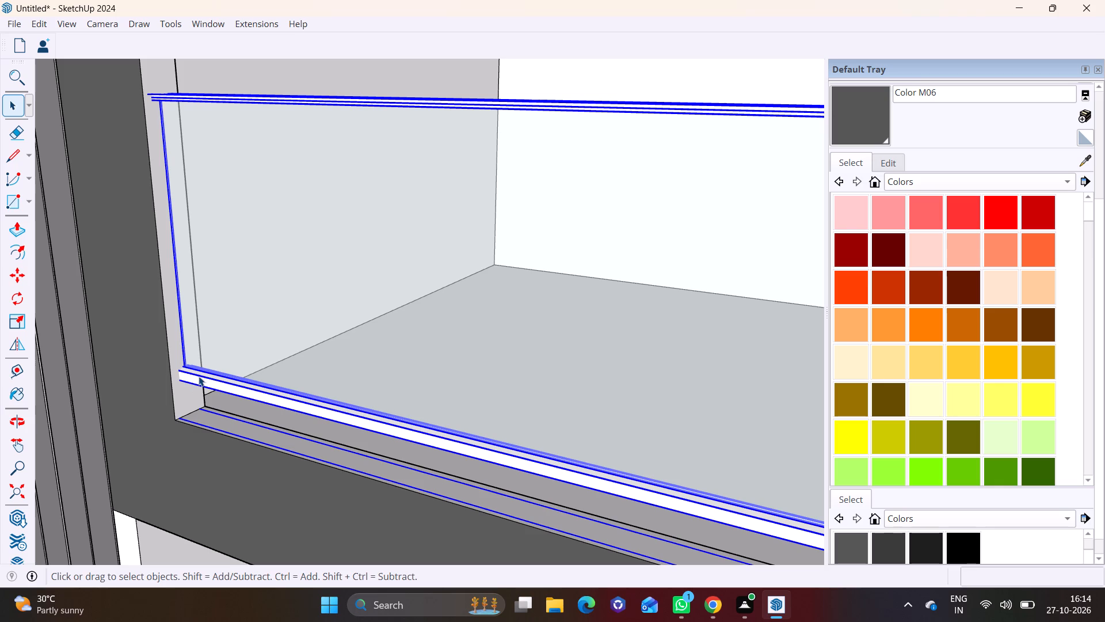
Copy the glass railing about 10' 5" up from the dark-framed balcony onto the balcony floor directly above.
key("m")
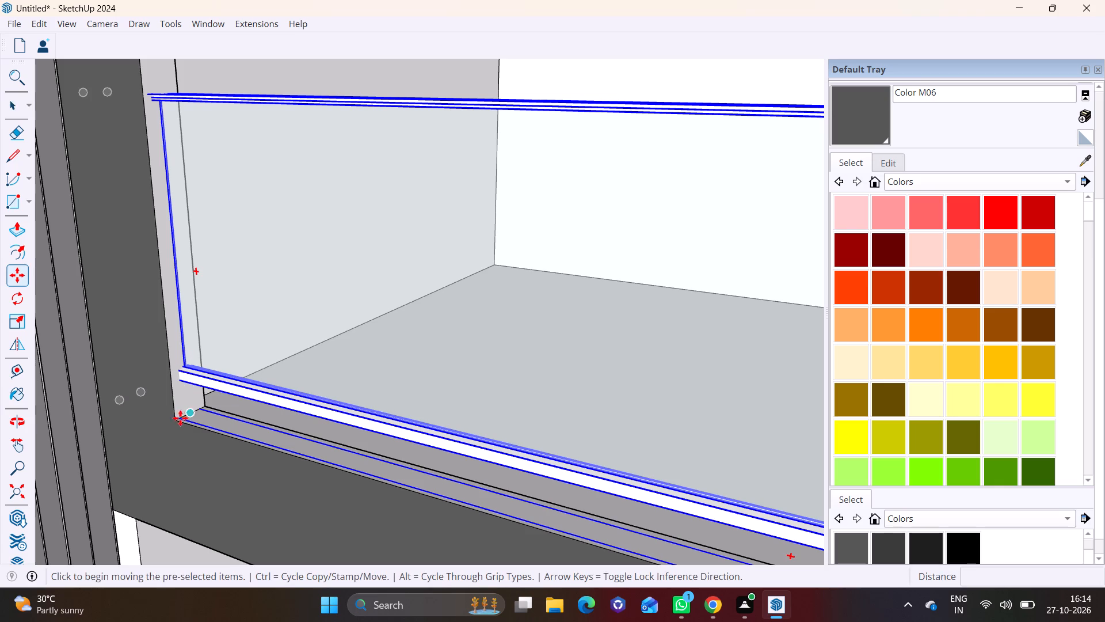
left_click(174, 421)
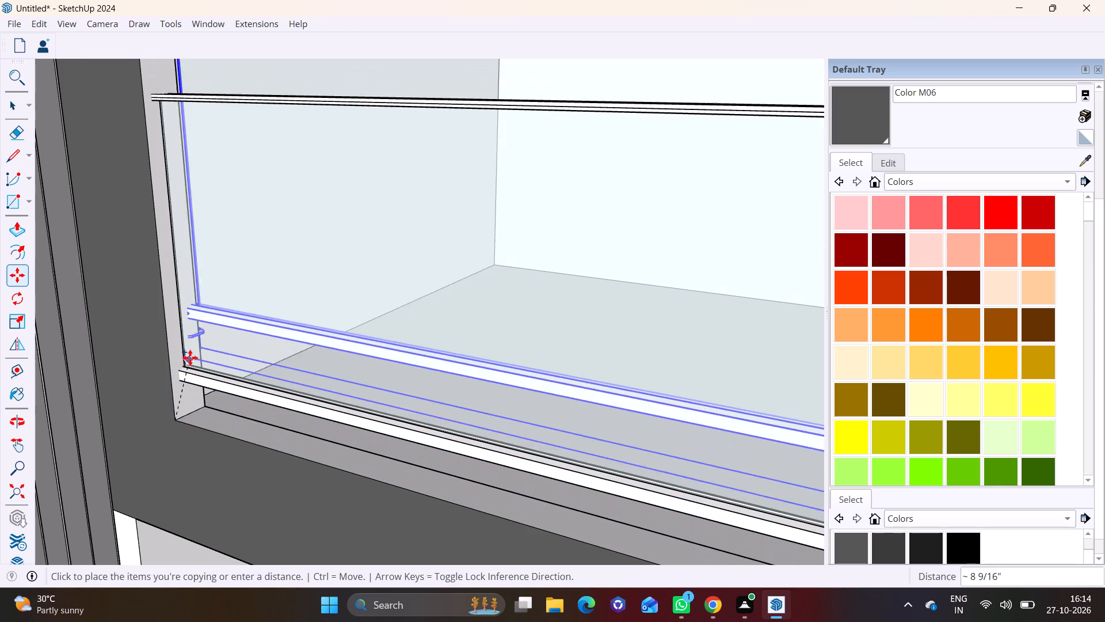
scroll(190, 358, "down", 9)
middle_click_drag(264, 267, 334, 621, "shift")
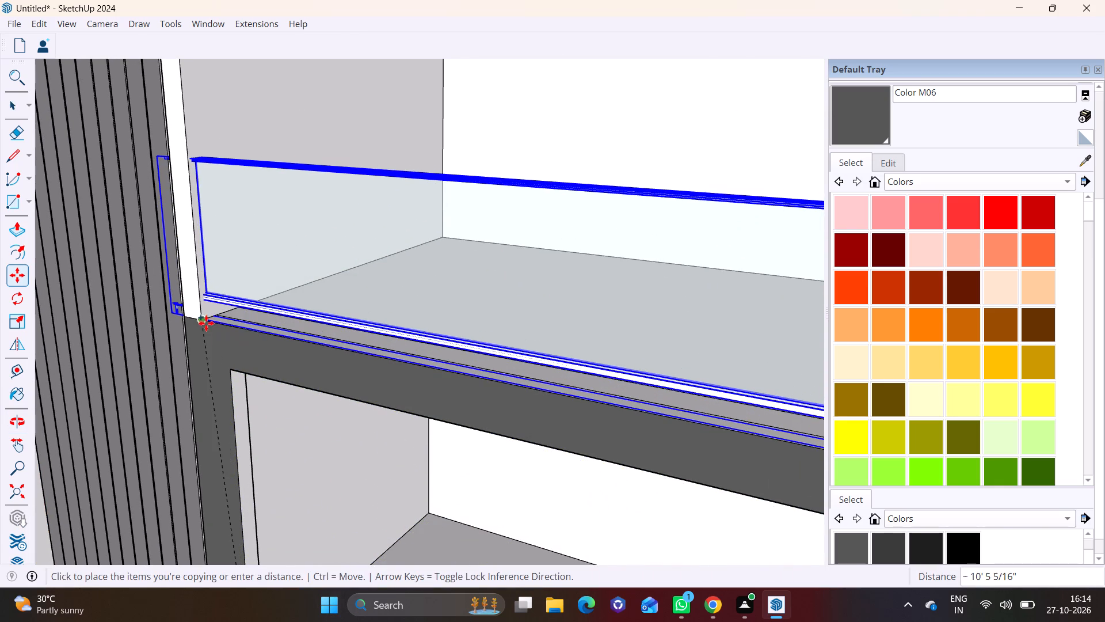
left_click(217, 325)
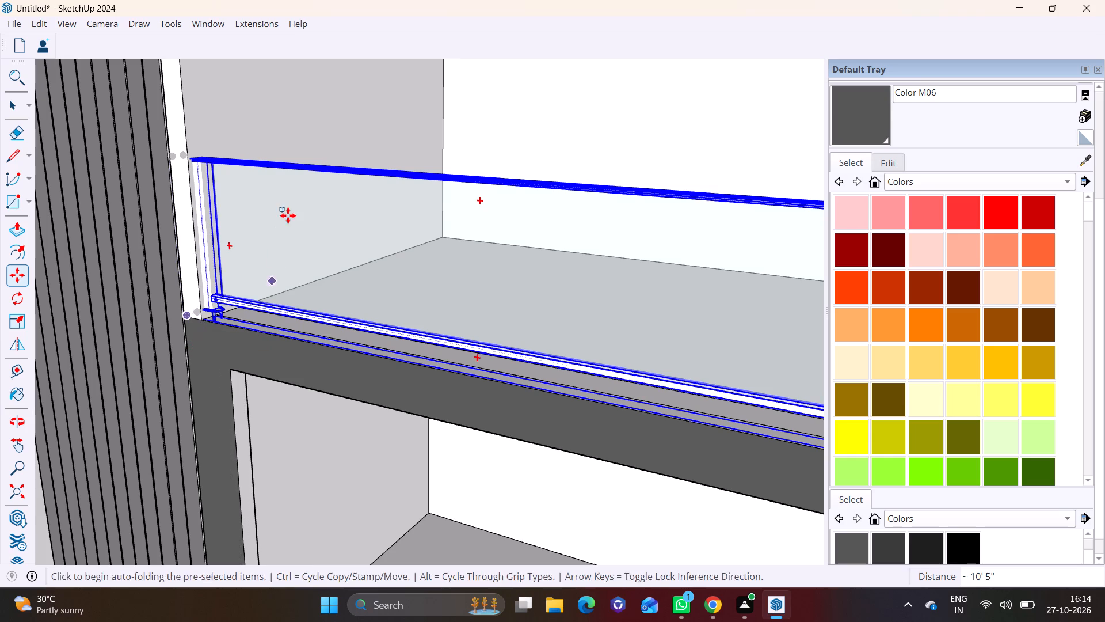
key("space")
left_click(319, 160)
scroll(324, 138, "down", 7)
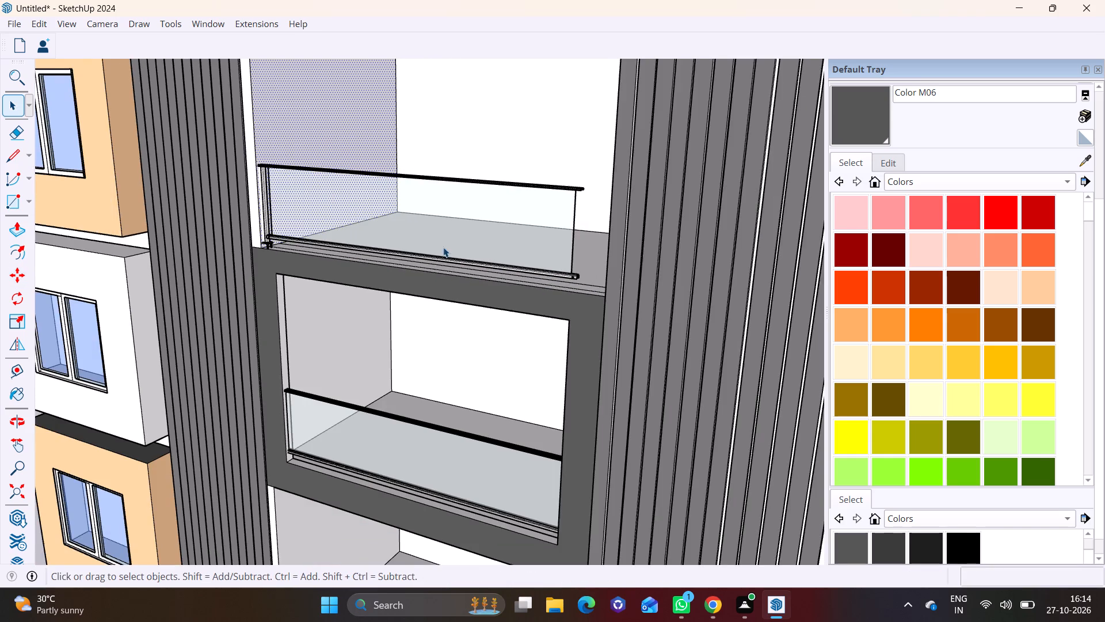
Scale the upper balcony's glass railing lengthwise by about 1.09 so it reaches the ribbed panel at its far end.
middle_click_drag(447, 247, 507, 209)
left_click(548, 213)
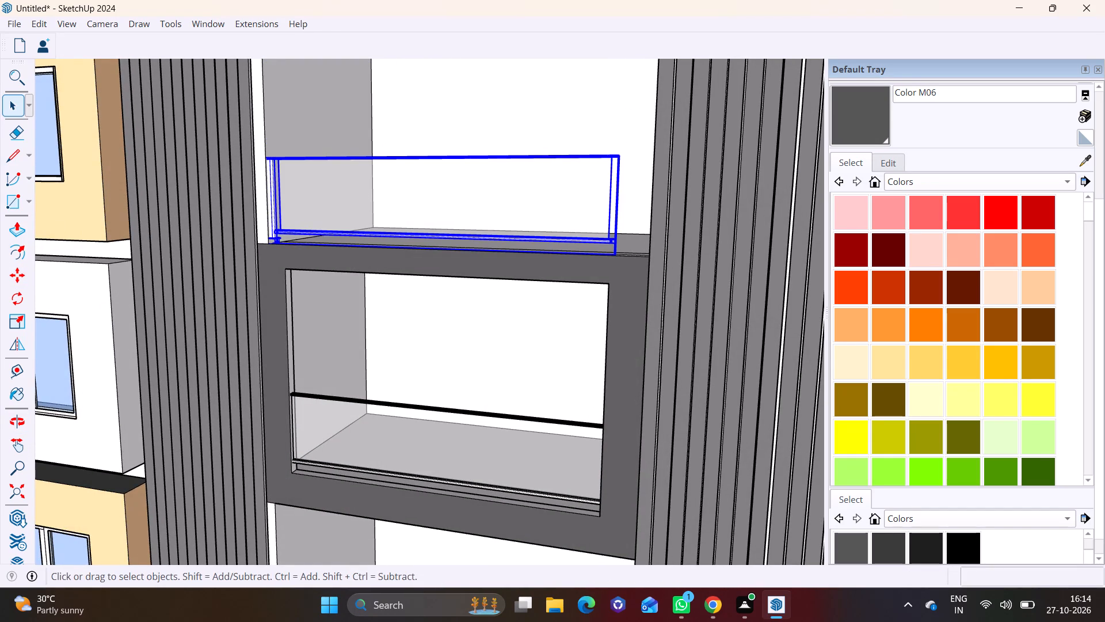
left_click(17, 317)
scroll(578, 198, "up", 5)
middle_click_drag(638, 227, 543, 270)
scroll(550, 272, "up", 3)
left_click(550, 256)
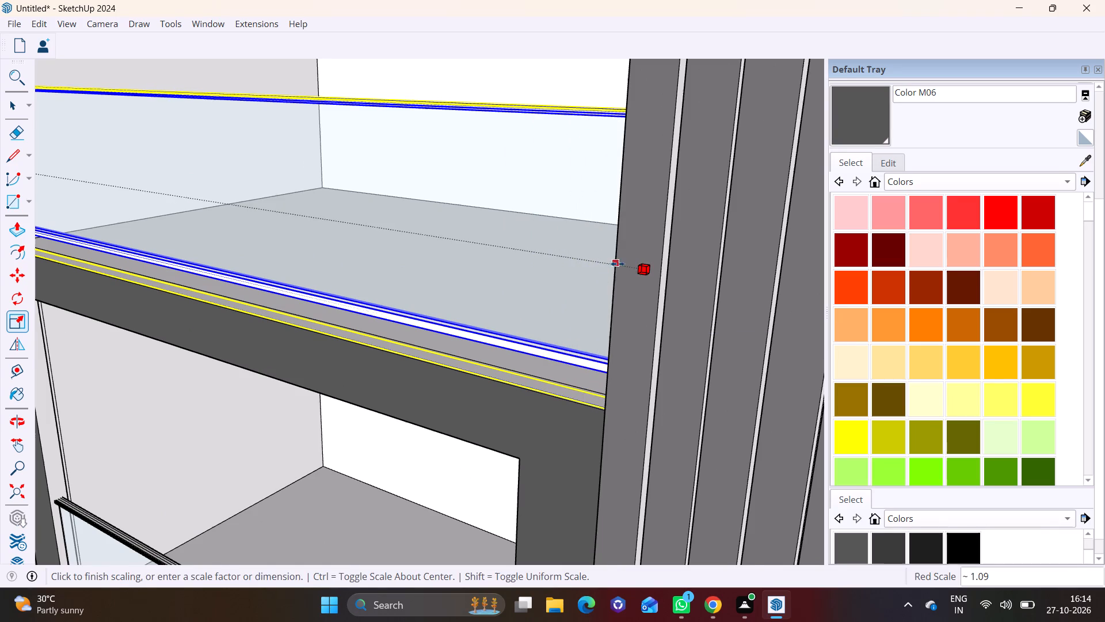
left_click(618, 264)
scroll(431, 316, "down", 7)
key("space")
left_click(371, 185)
scroll(319, 289, "down", 3)
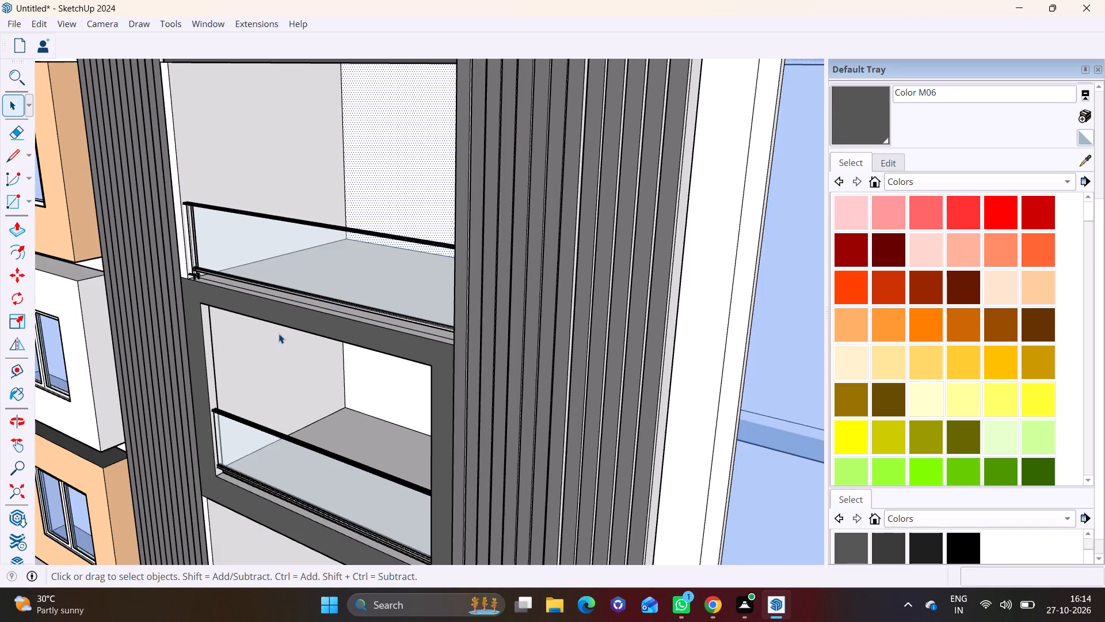
Lower the dark-framed balcony's glass railing straight down until its bottom rail sits on the frame's lower edge.
middle_click_drag(365, 301, 500, 220)
scroll(502, 199, "down", 1)
middle_click_drag(344, 393, 359, 349)
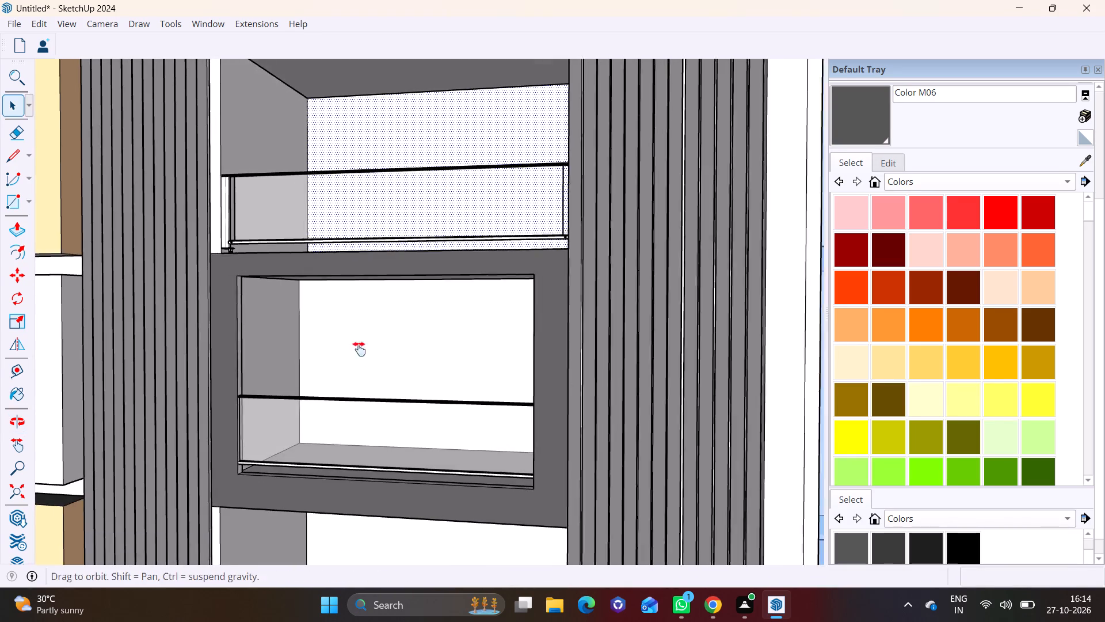
middle_click_drag(359, 349, 374, 275)
scroll(358, 314, "up", 8)
left_click(317, 318)
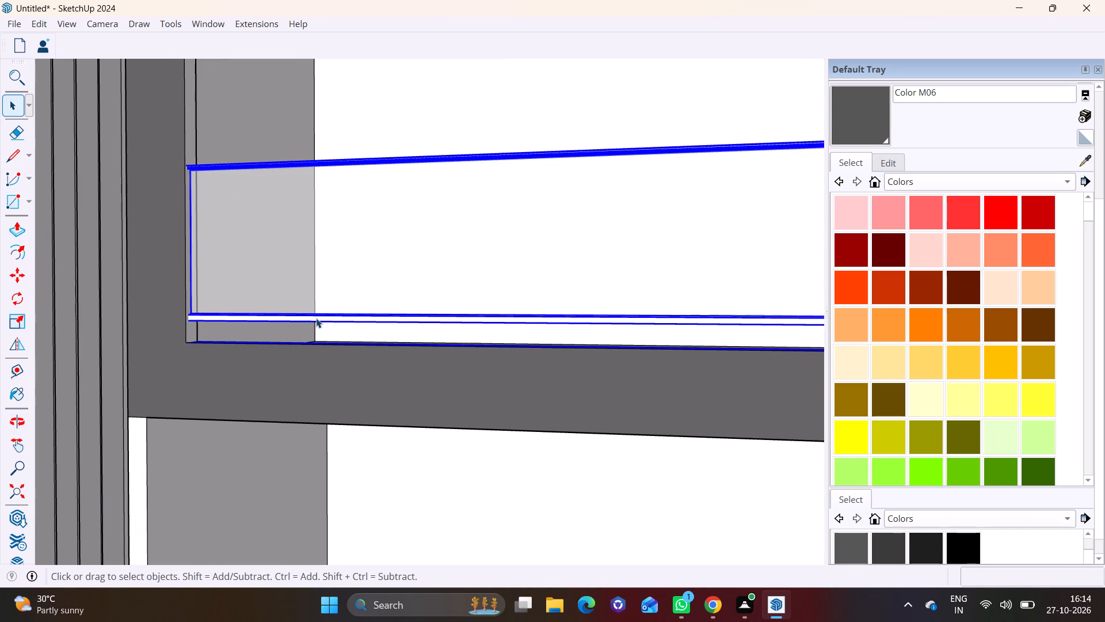
key("m")
left_click(195, 171)
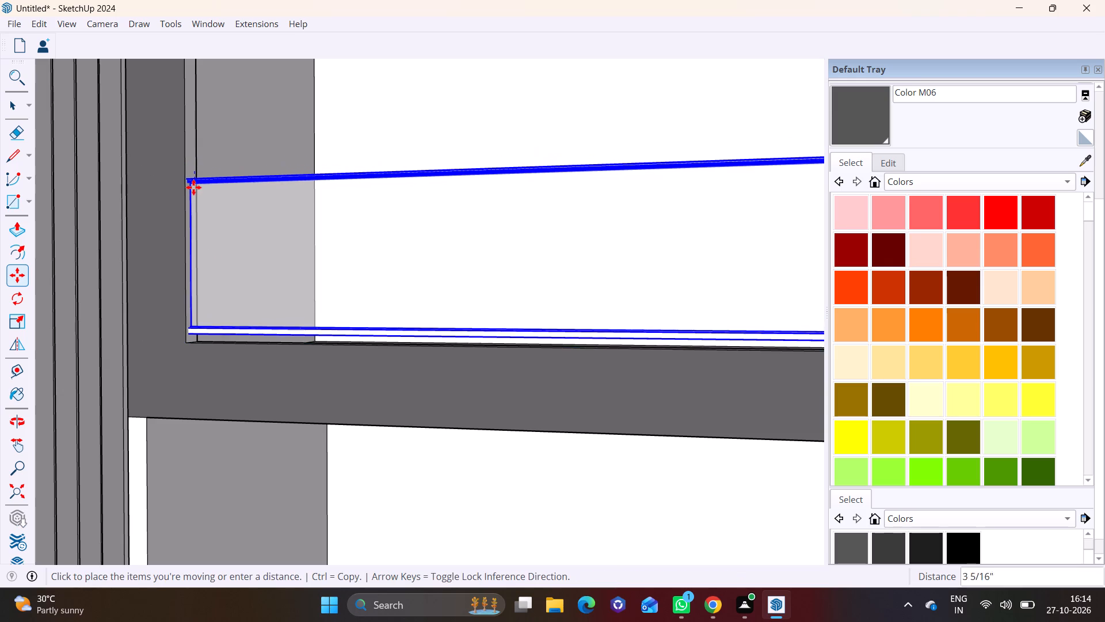
left_click(190, 195)
scroll(280, 226, "down", 3)
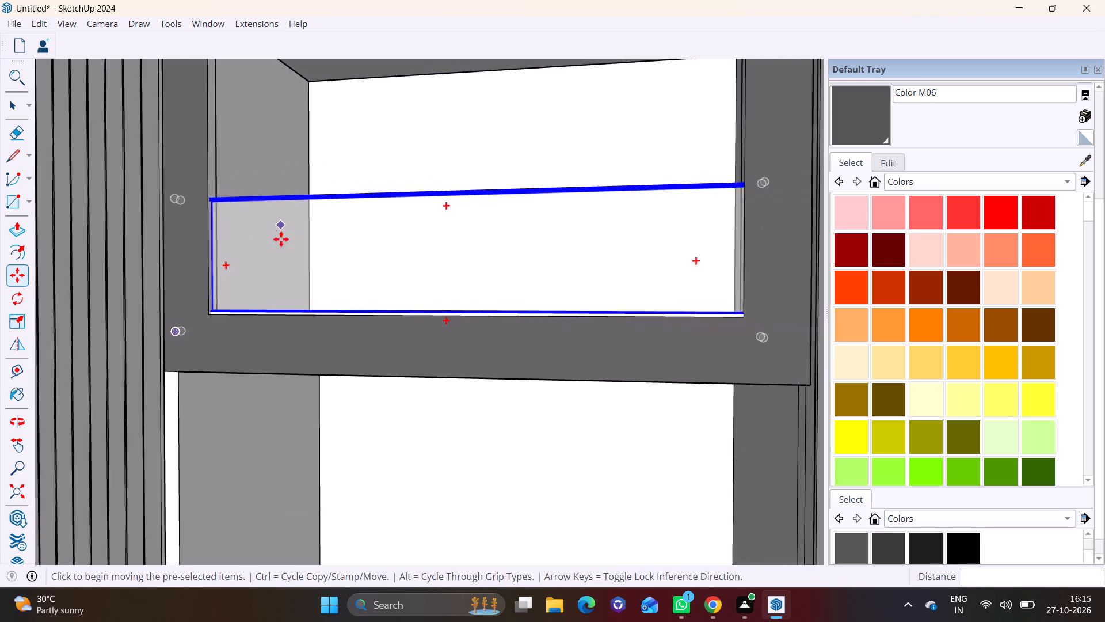
Move the ground-floor glass railing 1' along the red axis so its glass panel meets the opening's side wall.
scroll(281, 239, "down", 2)
middle_click_drag(368, 461, 371, 264, "shift")
scroll(285, 361, "up", 4)
key("space")
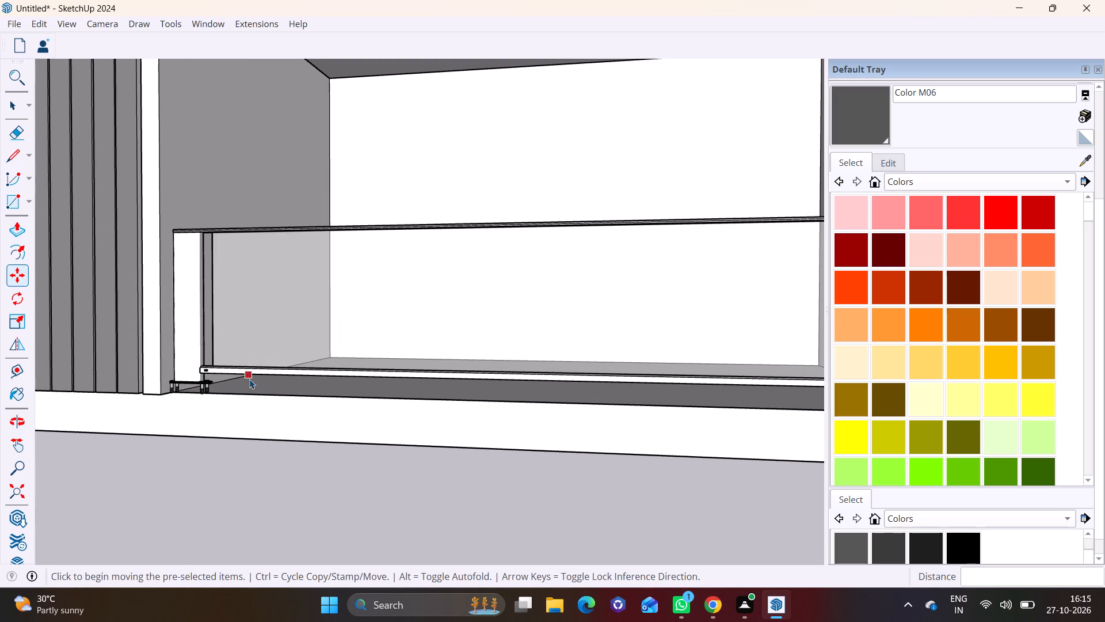
left_click(196, 372)
middle_click_drag(243, 356, 264, 351)
key("m")
left_click(260, 359)
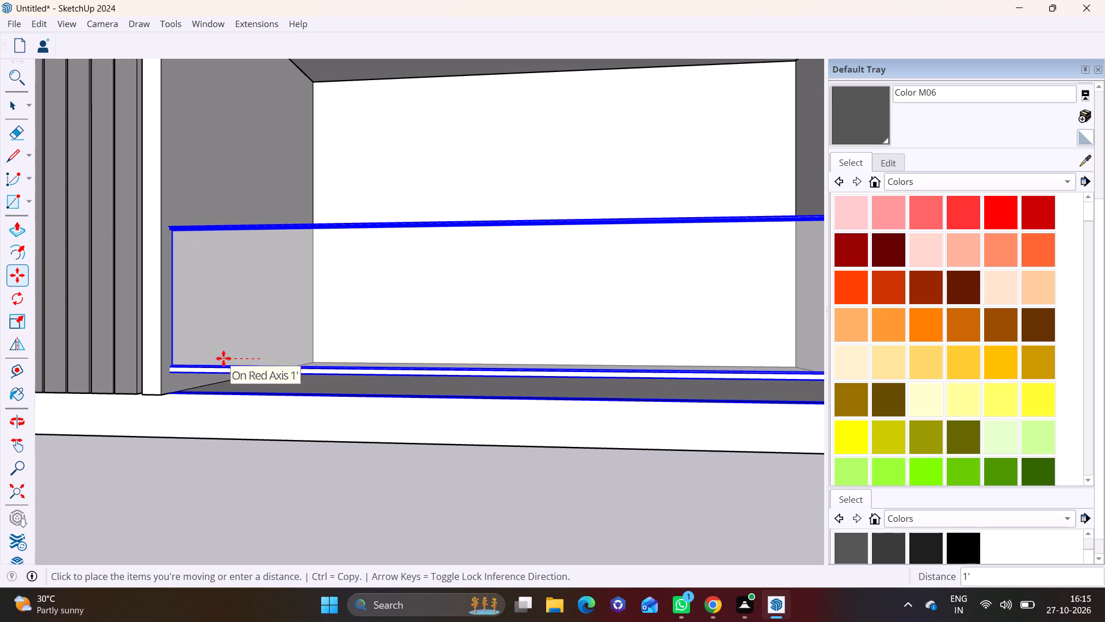
left_click(223, 358)
Lower the ground-floor glass railing about 5 5/8" so its bottom rail sits at the balcony floor edge.
left_click(323, 231)
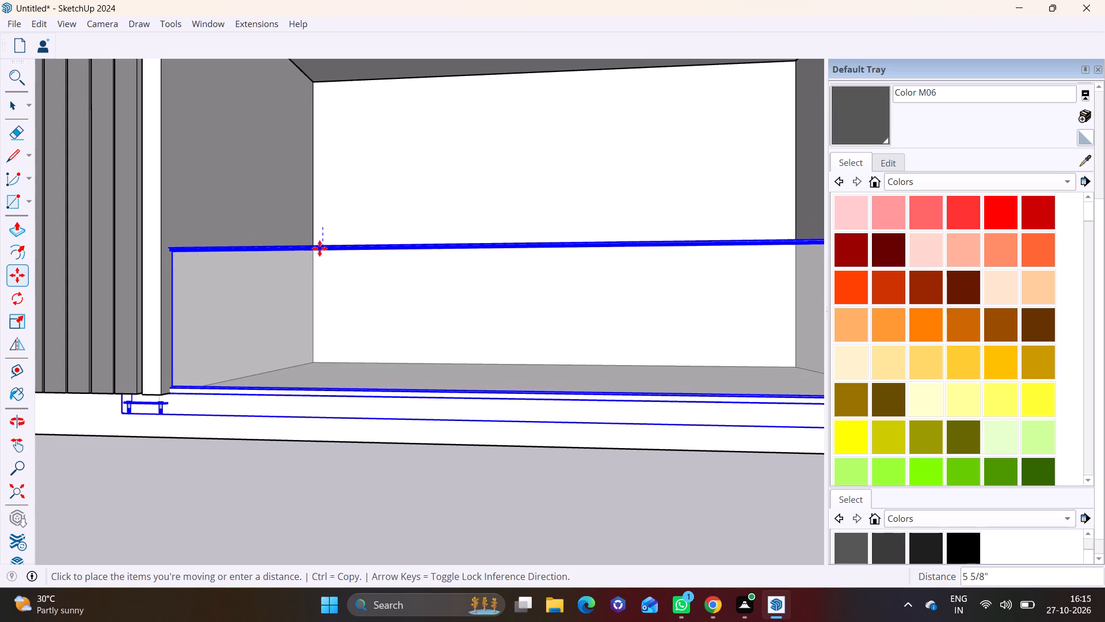
left_click(320, 245)
middle_click_drag(357, 328, 211, 416)
middle_click_drag(387, 447, 357, 436)
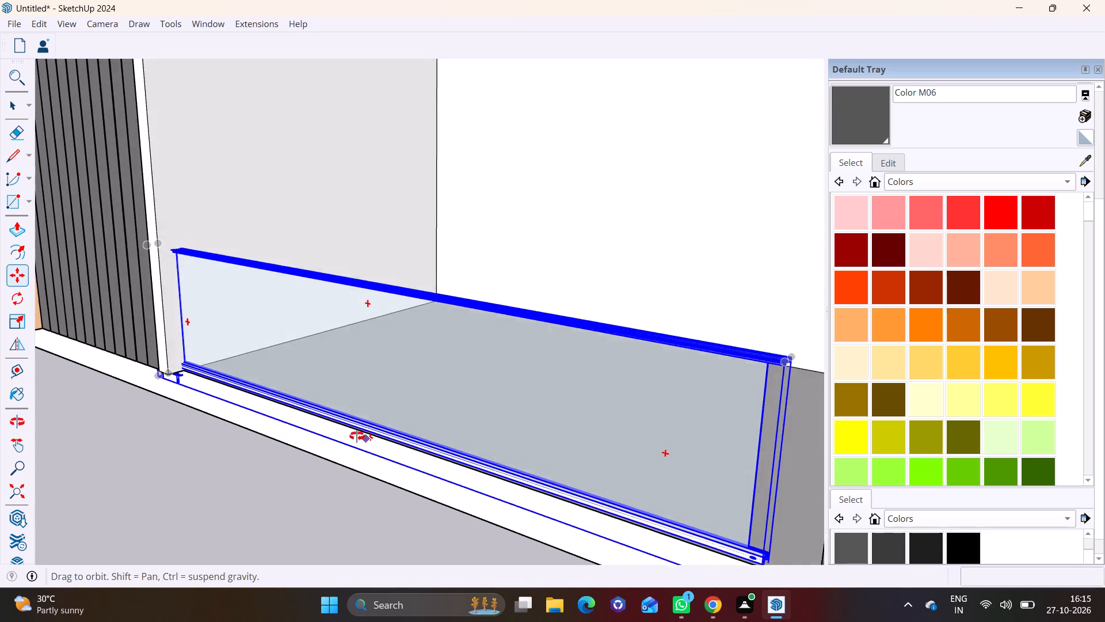
Move the ground-floor glass railing about 2 1/2" inward, back into the balcony opening behind the facade edge.
middle_click_drag(357, 436, 249, 317)
middle_click_drag(422, 408, 372, 422)
scroll(415, 420, "up", 3)
middle_click_drag(437, 392, 440, 437)
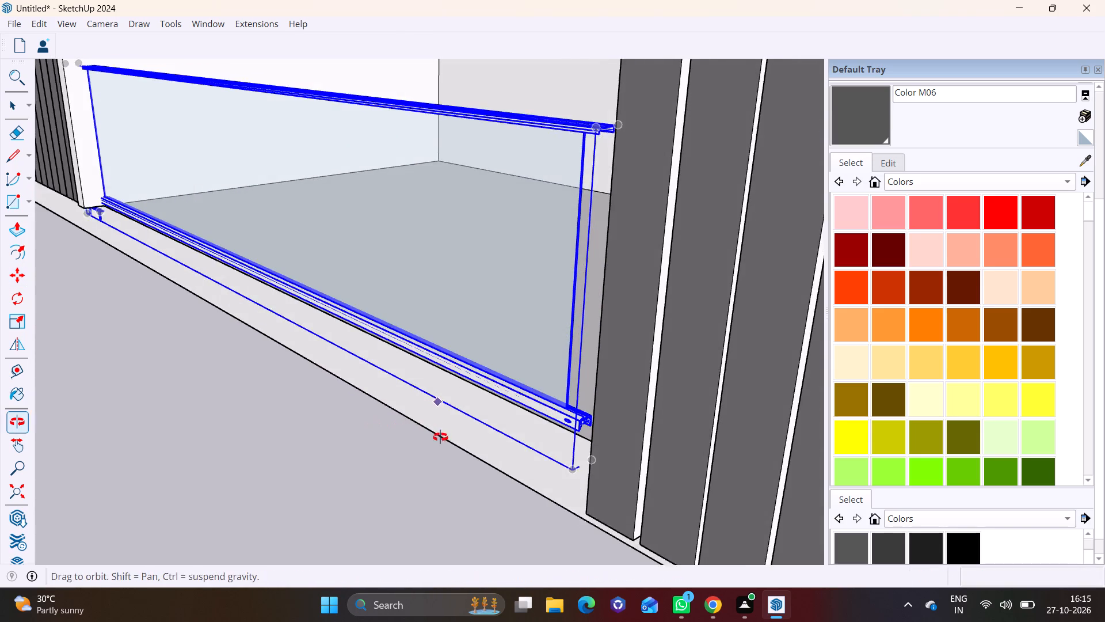
middle_click_drag(440, 437, 440, 441)
left_click(246, 254)
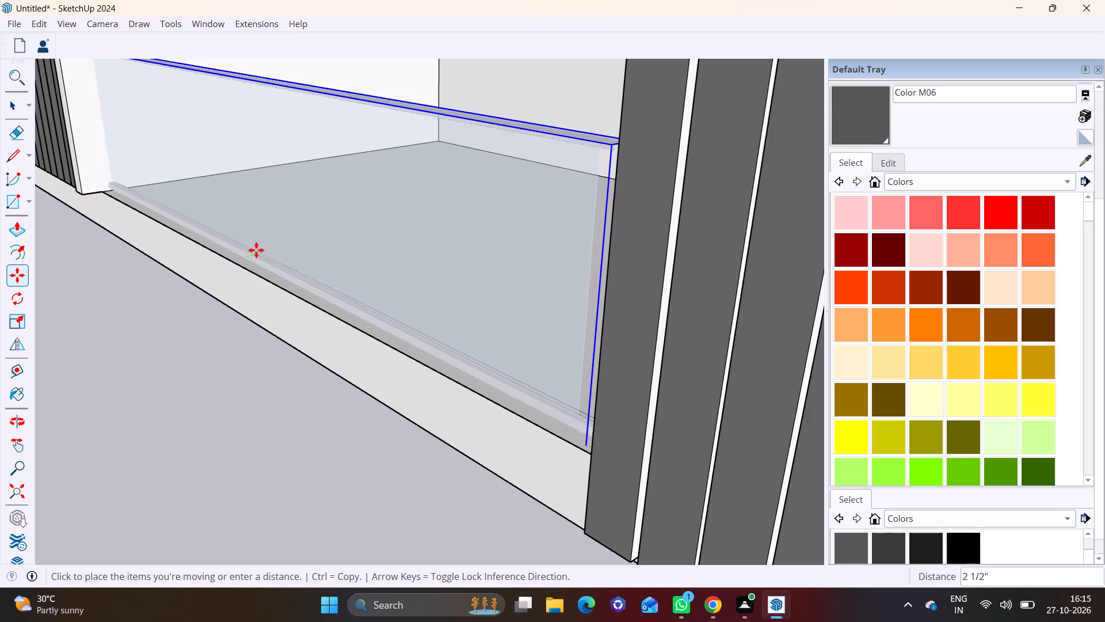
left_click(256, 250)
middle_click_drag(390, 360, 499, 319)
scroll(507, 289, "down", 3)
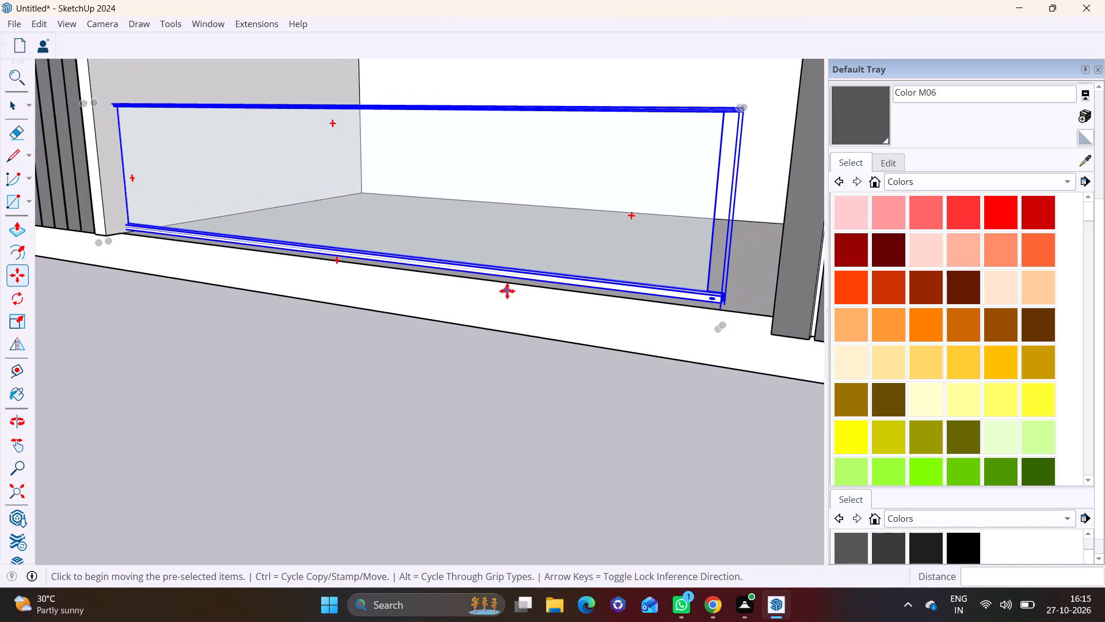
Scale the ground-floor glass railing lengthwise by about 1.06 so its far end meets the dark ribbed panel.
middle_click_drag(498, 304, 231, 427, "shift")
left_click(18, 320)
scroll(299, 354, "up", 2)
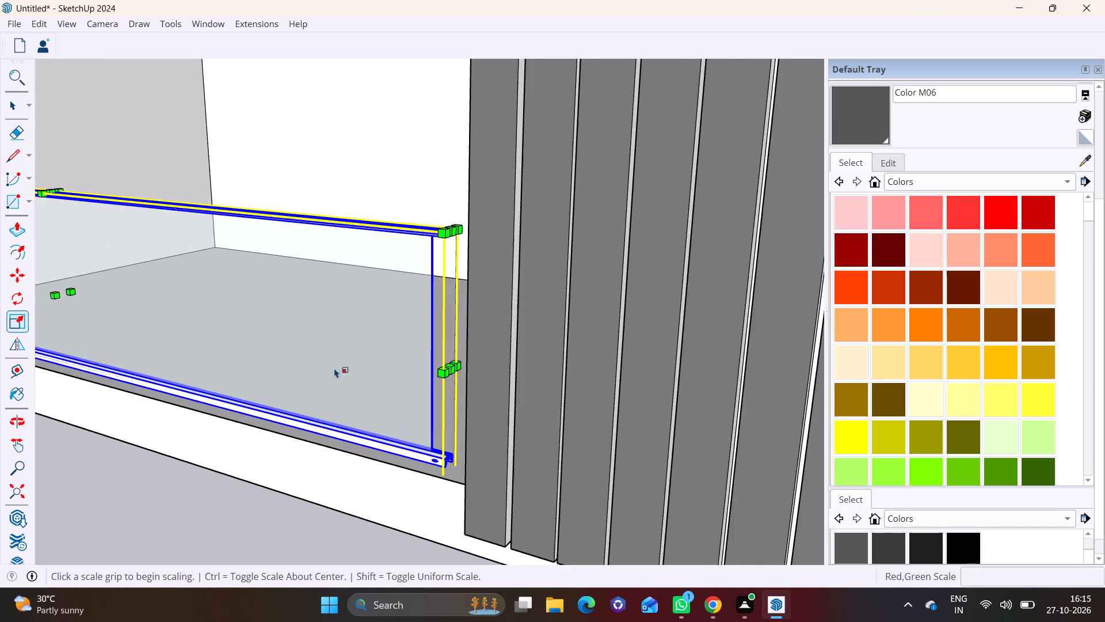
scroll(334, 368, "up", 2)
middle_click_drag(427, 390, 476, 382)
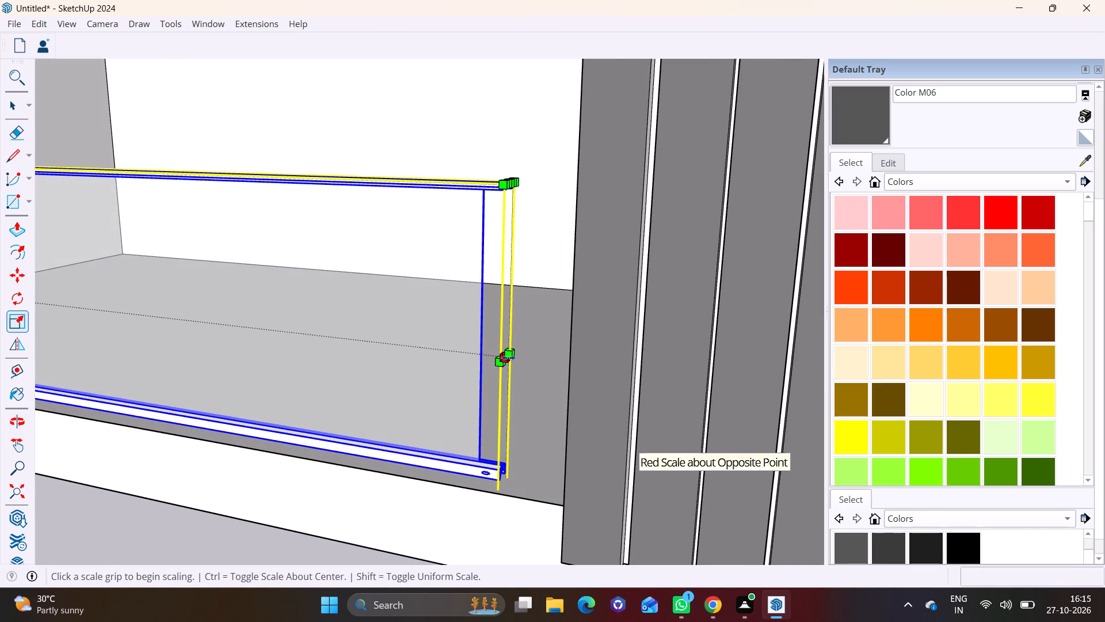
left_click(508, 358)
left_click(592, 361)
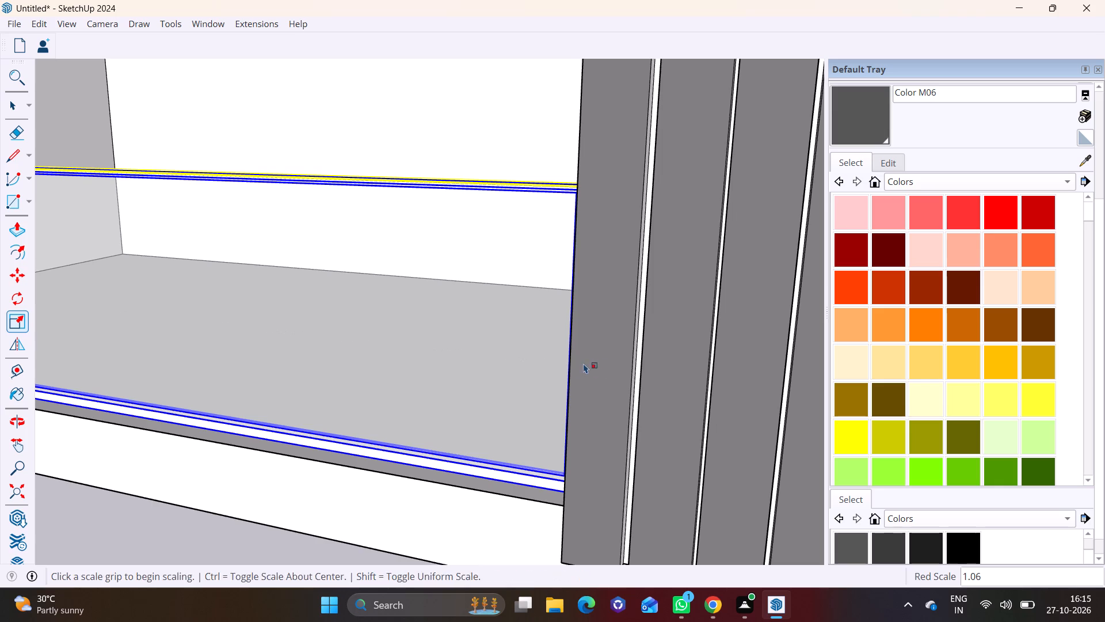
key("space")
left_click(69, 491)
Move the glass railing of the open balcony above the lowest dark-framed one inward, behind the opening's white side edge.
scroll(129, 461, "down", 8)
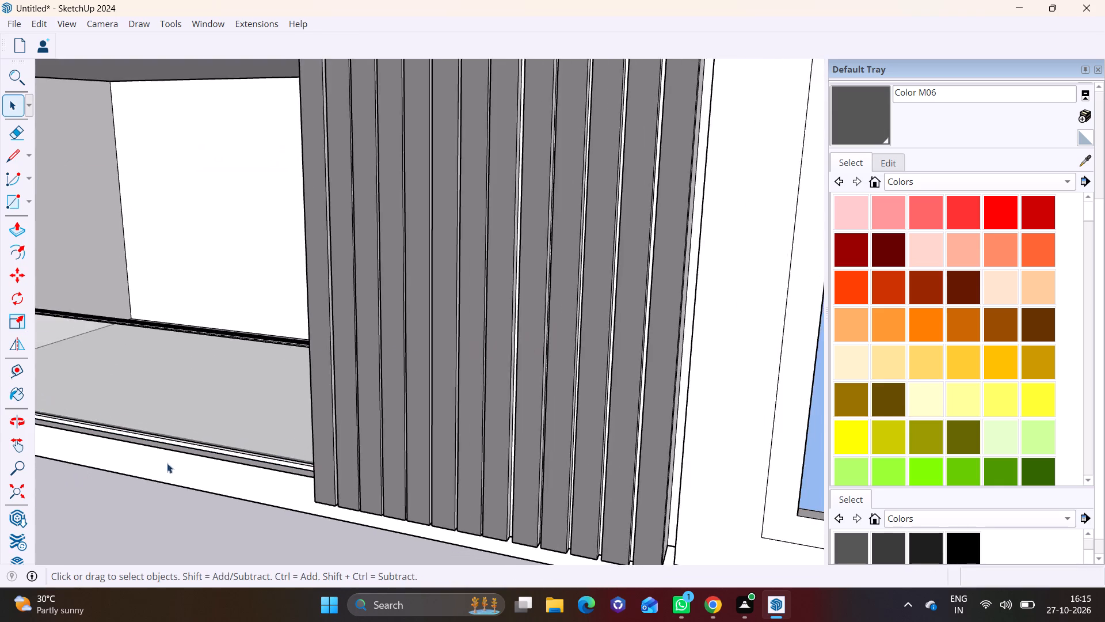
scroll(167, 463, "down", 3)
middle_click_drag(180, 407, 449, 530, "shift")
middle_click_drag(388, 267, 401, 553, "shift")
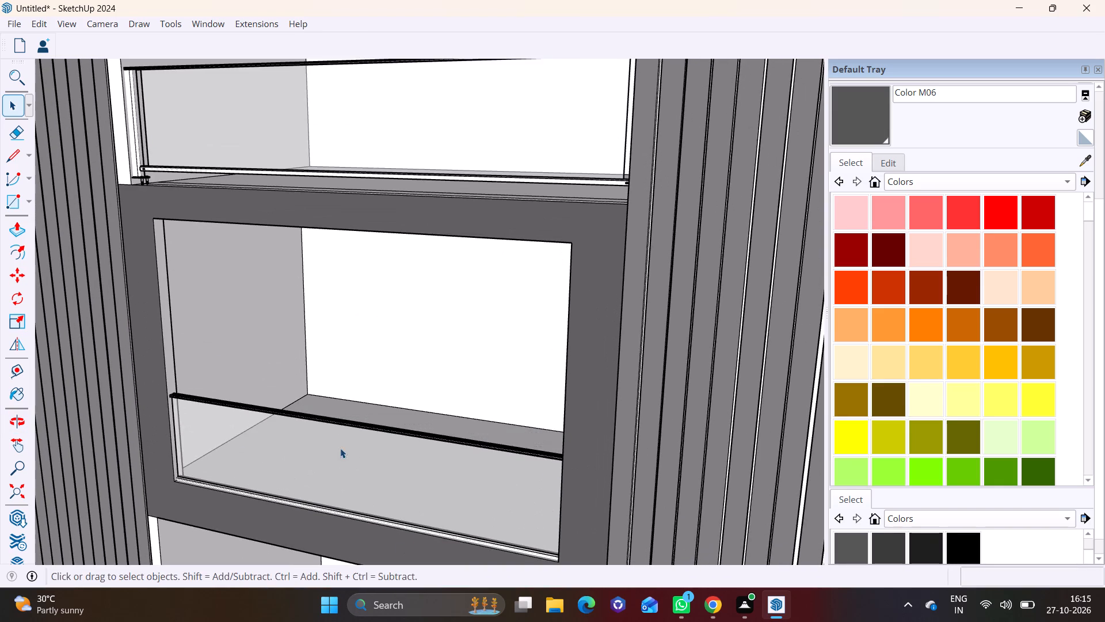
middle_click_drag(312, 340, 398, 498, "shift")
left_click(283, 404)
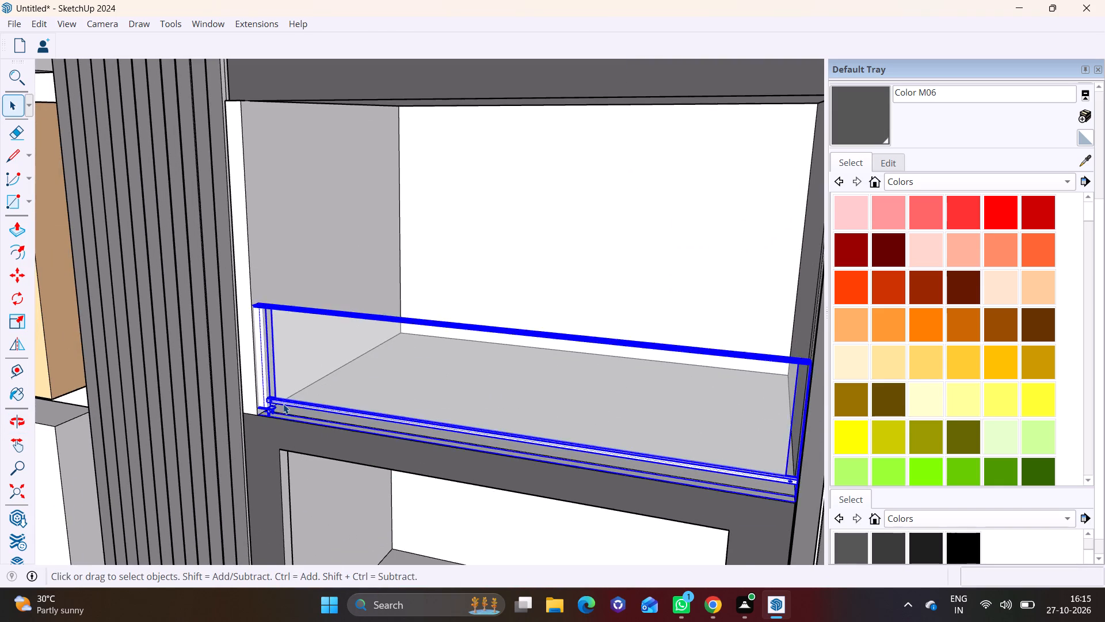
scroll(286, 402, "up", 5)
key("m")
left_click(345, 404)
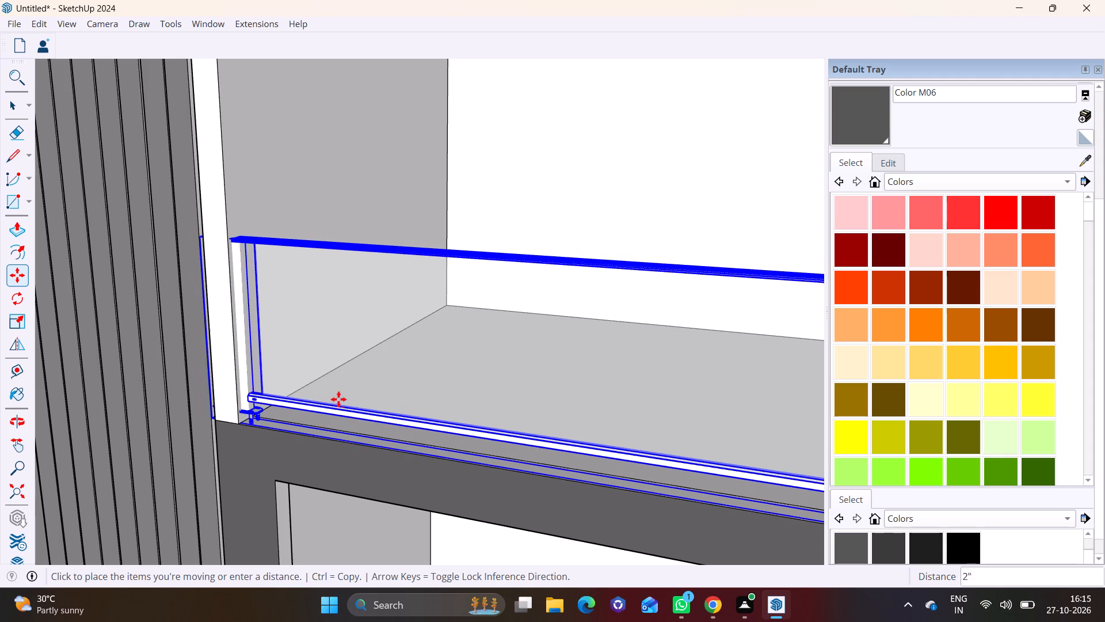
left_click(331, 394)
key("space")
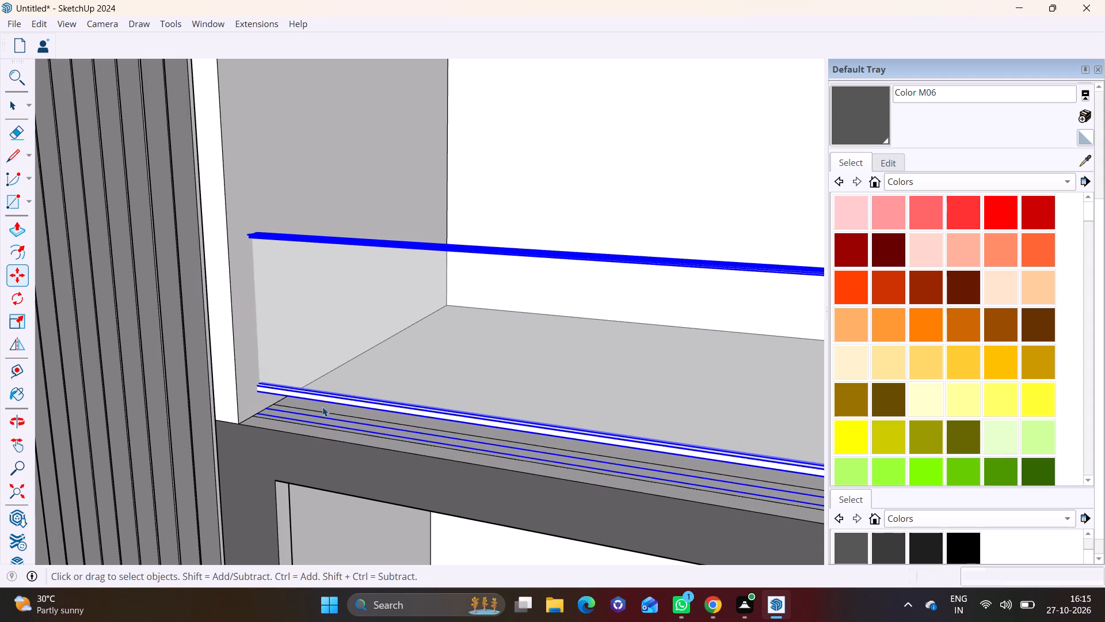
left_click(539, 222)
Lower that open balcony's glass railing about 5 5/8" so its bottom rail sits on the balcony floor edge.
middle_click_drag(427, 316, 449, 223)
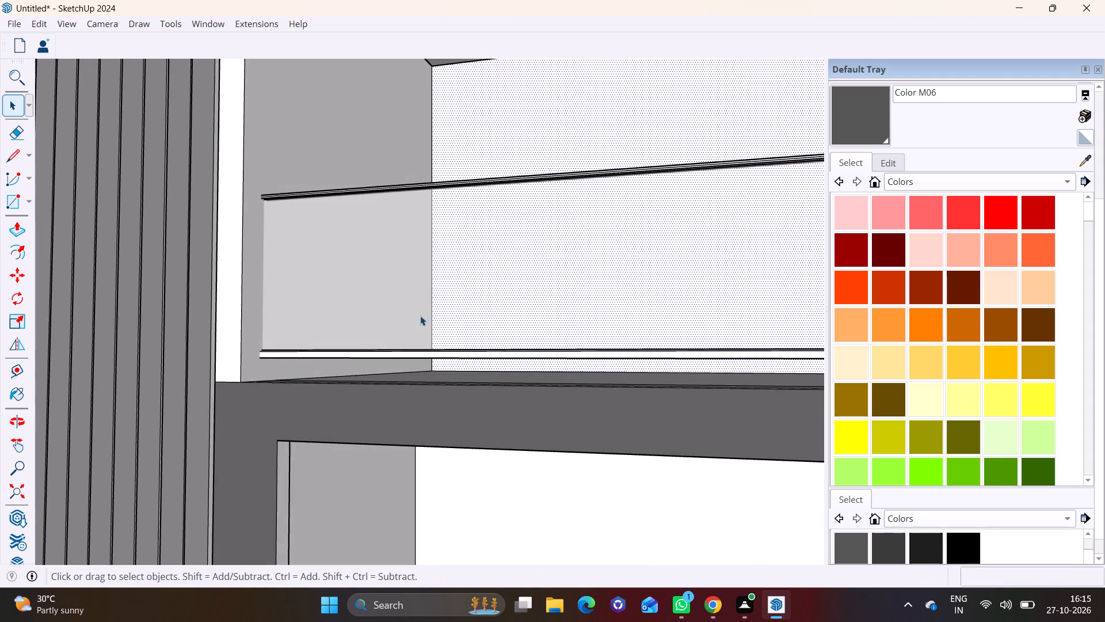
scroll(420, 317, "down", 4)
middle_click_drag(402, 327, 294, 348, "shift")
left_click(294, 360)
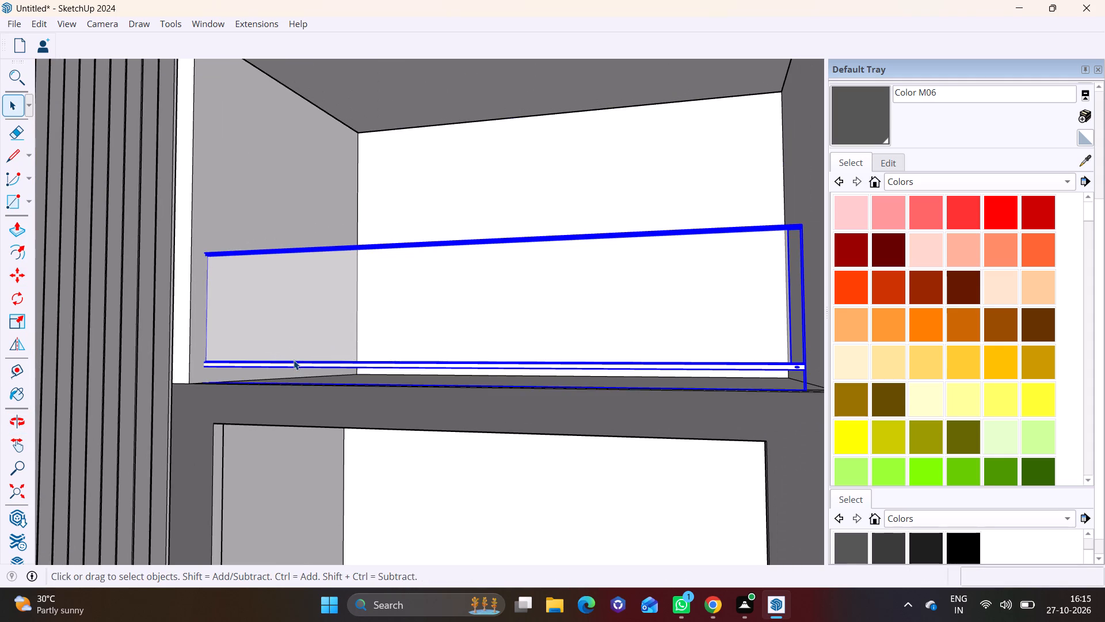
key("m")
left_click(329, 281)
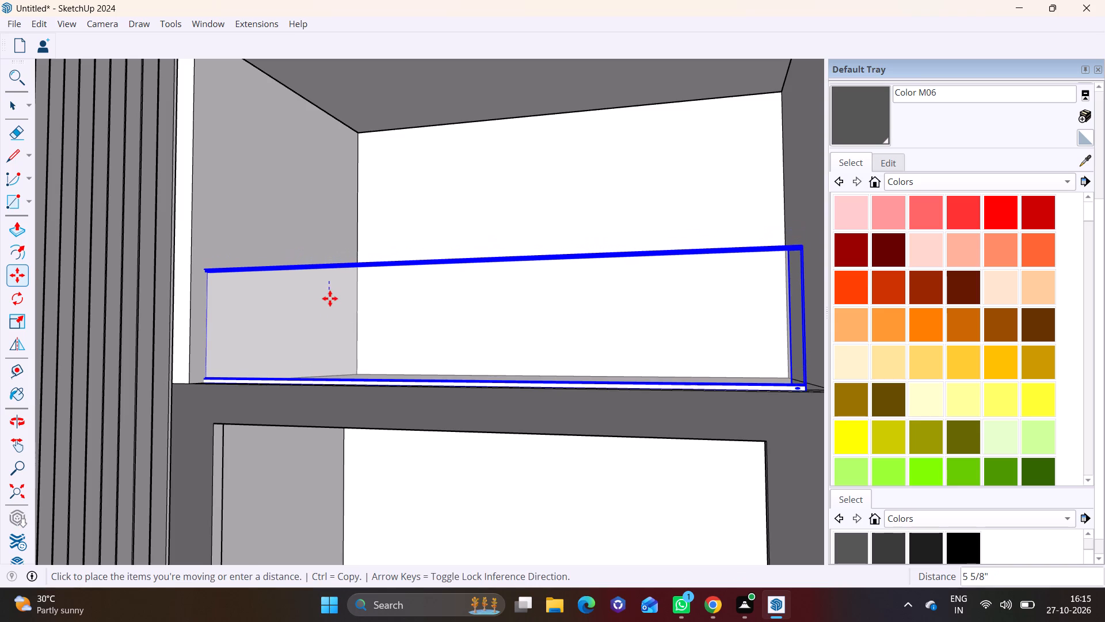
left_click(330, 298)
Scale the open balcony's glass railing lengthwise by about 1.02 towards the ribbed panel at its far end.
scroll(382, 313, "down", 2)
middle_click_drag(384, 315, 257, 351, "shift")
scroll(474, 361, "up", 1)
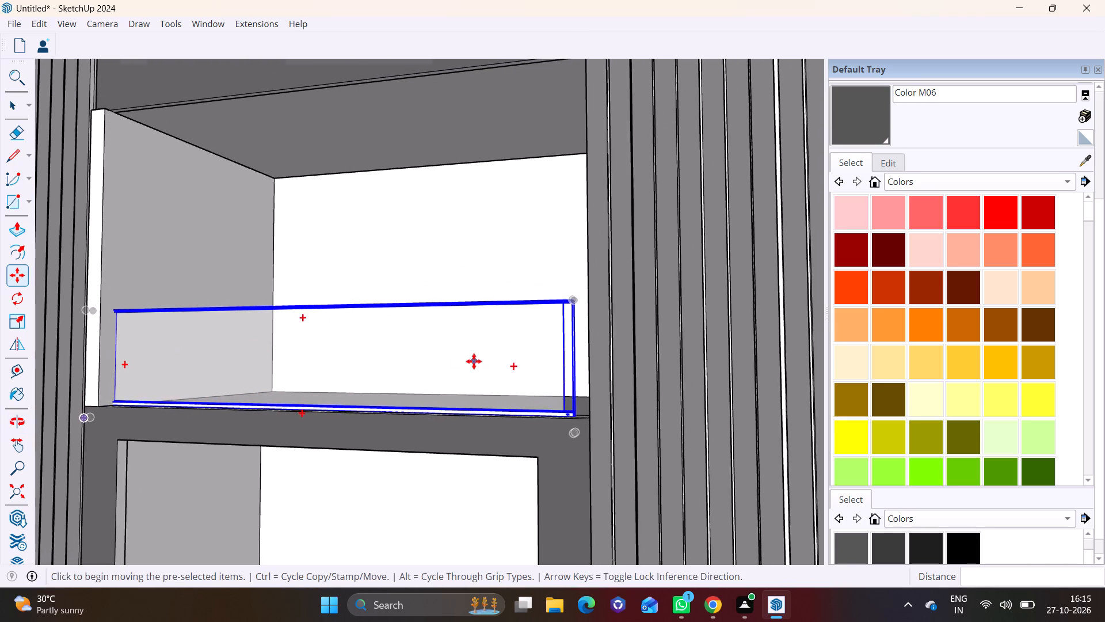
scroll(474, 361, "up", 1)
left_click(16, 324)
scroll(493, 384, "up", 7)
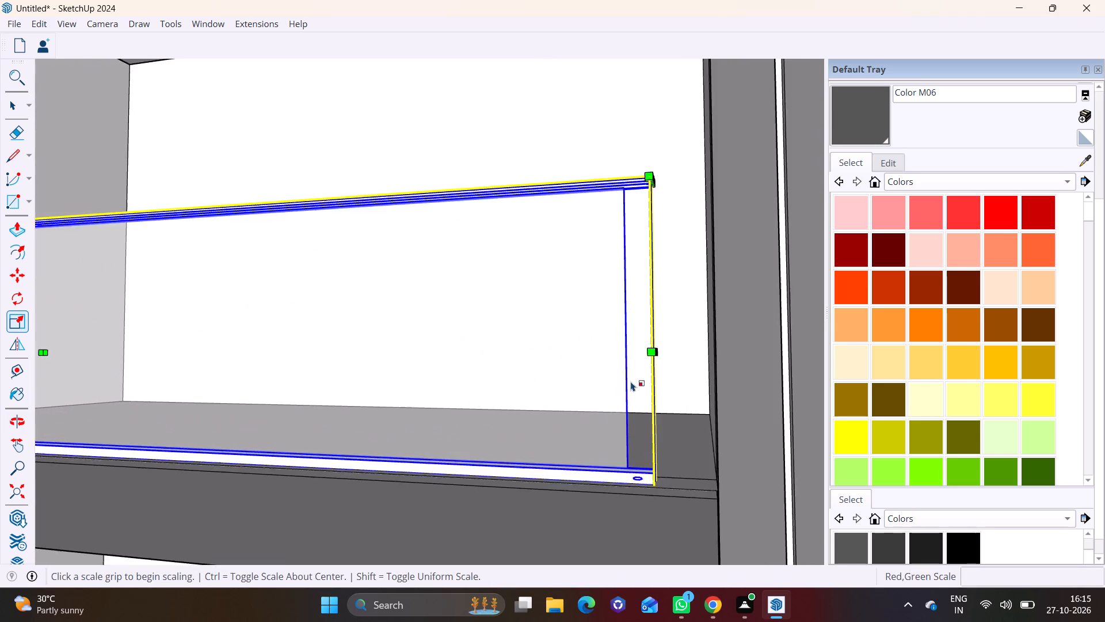
scroll(631, 381, "up", 2)
middle_click_drag(665, 386, 631, 404)
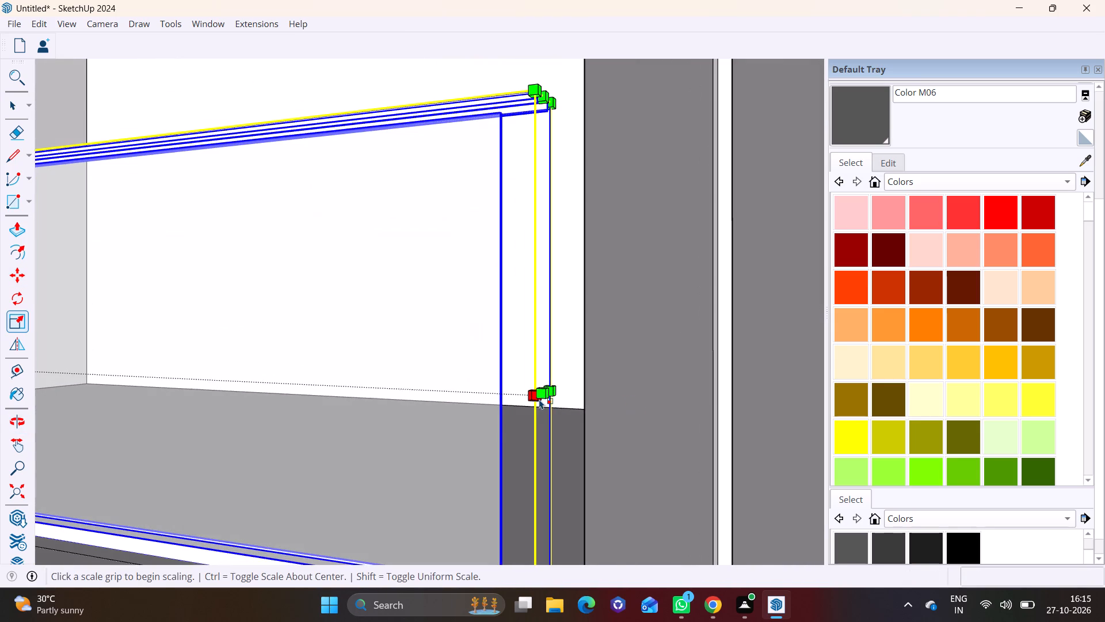
left_click(550, 395)
scroll(470, 424, "down", 1)
key("ctrl+z")
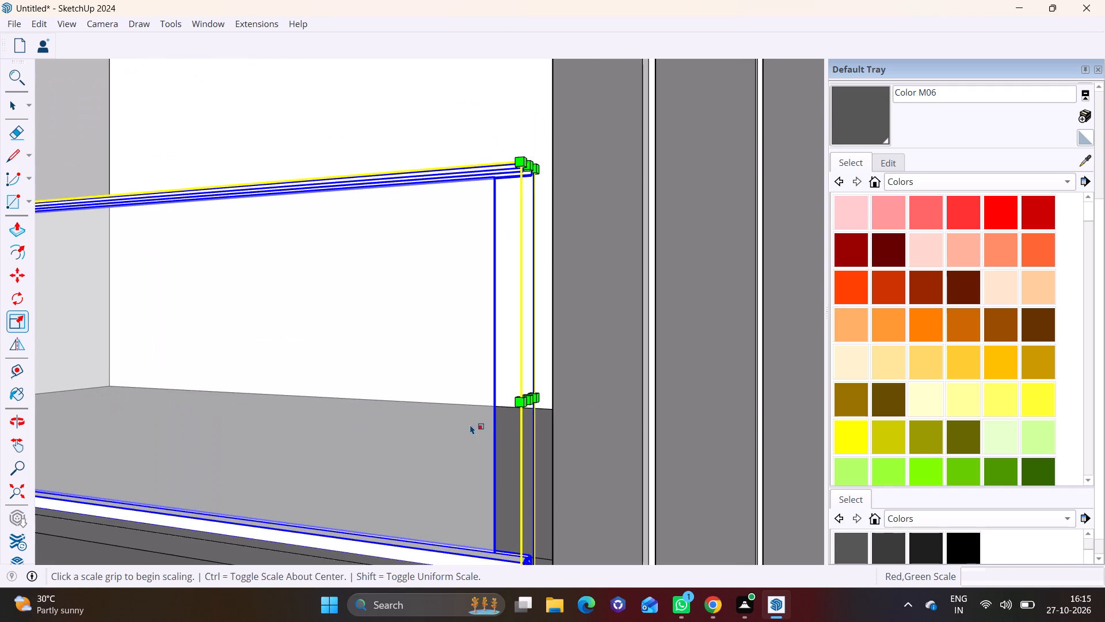
left_click(532, 403)
left_click(564, 403)
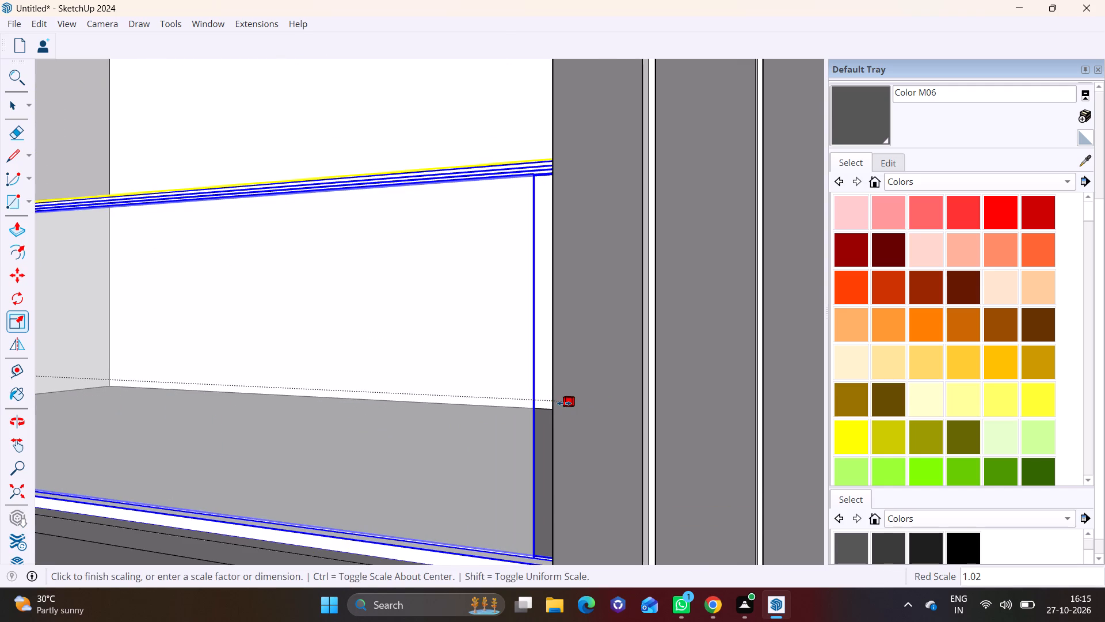
Stretch the open balcony's glass railing further along the red axis to close the remaining gap to the side wall.
scroll(458, 430, "down", 7)
middle_click_drag(492, 443, 618, 437)
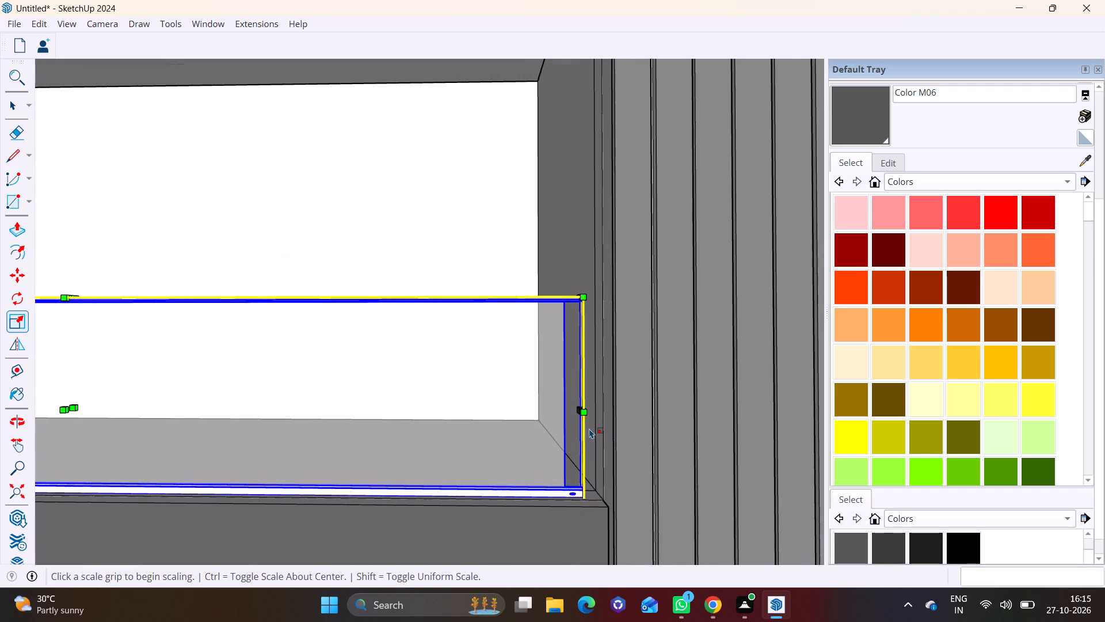
scroll(590, 427, "up", 7)
middle_click_drag(589, 429, 508, 456)
scroll(543, 416, "up", 3)
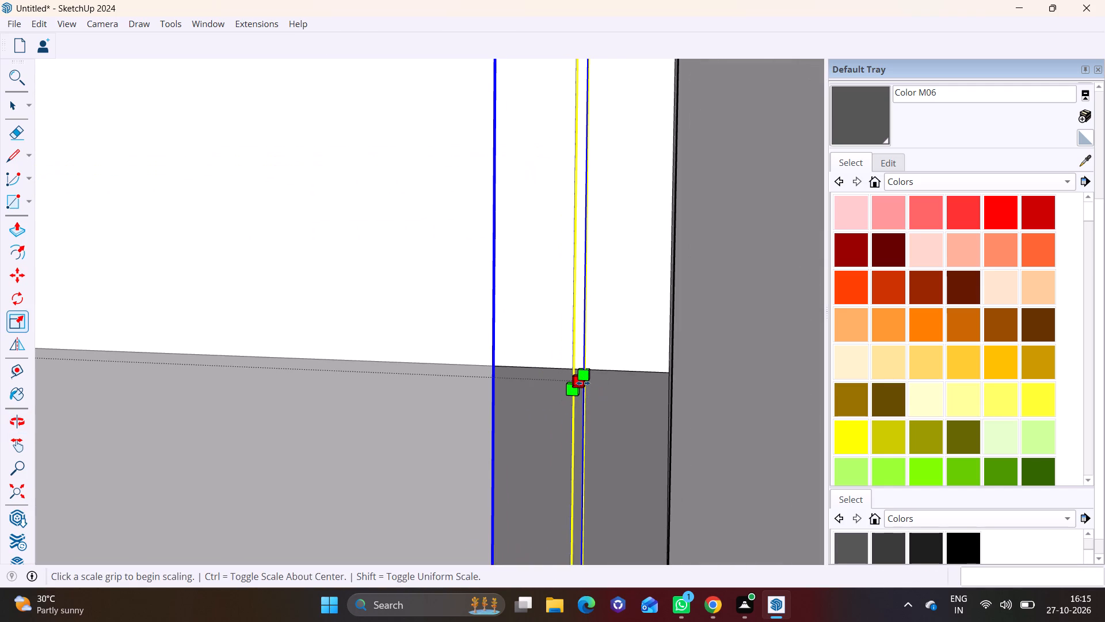
left_click(583, 383)
left_click(674, 383)
scroll(557, 400, "down", 4)
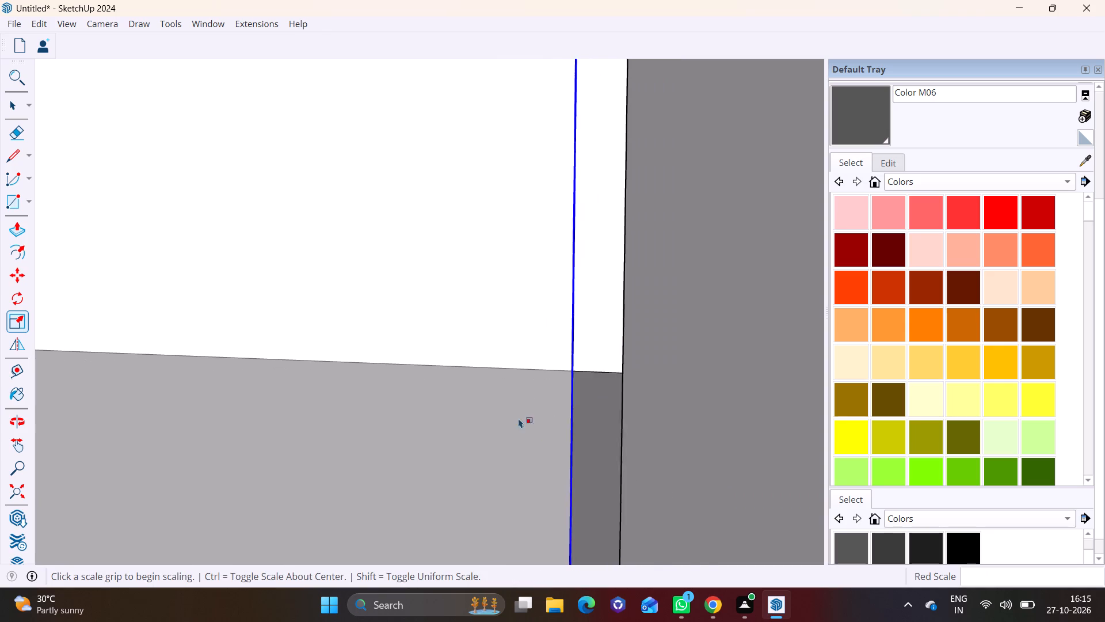
scroll(519, 418, "down", 18)
middle_click_drag(232, 445, 497, 565)
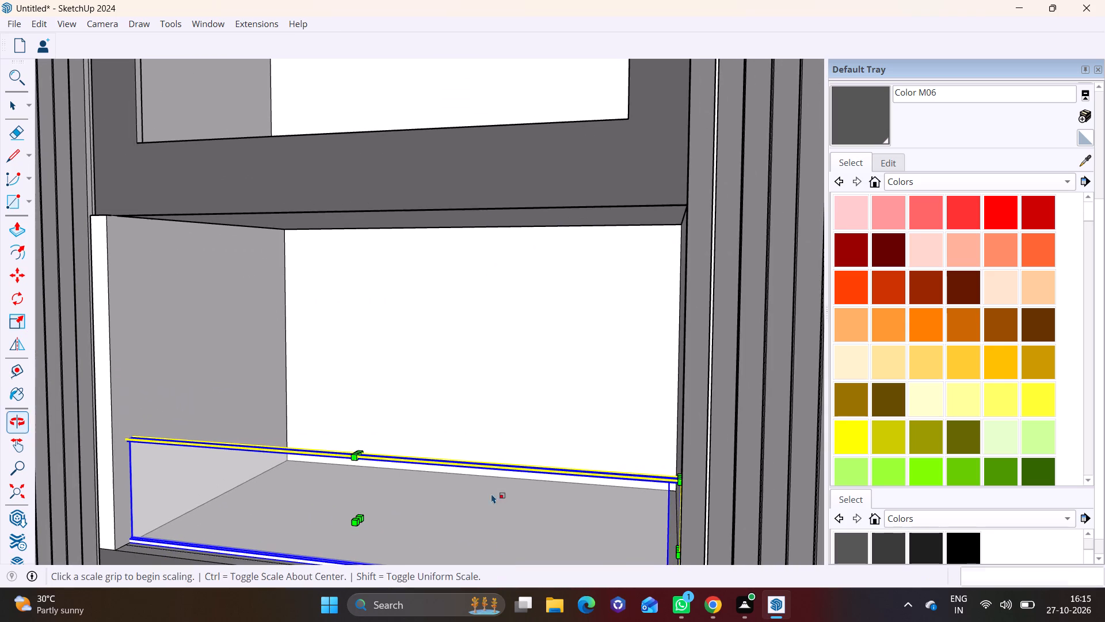
key("space")
left_click(455, 437)
Copy the open balcony's glass railing about 12' straight up into the middle dark-framed balcony, resting on its lower edge.
scroll(293, 451, "down", 6)
middle_click_drag(322, 492, 399, 505, "shift")
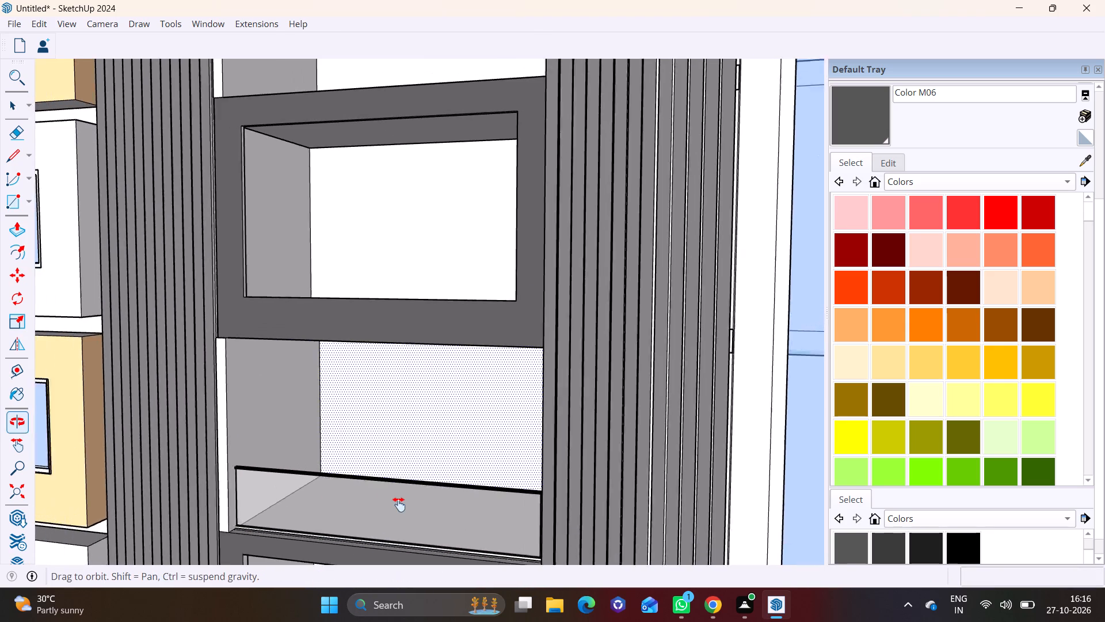
middle_click_drag(399, 505, 384, 530, "shift")
left_click(338, 518)
key("m")
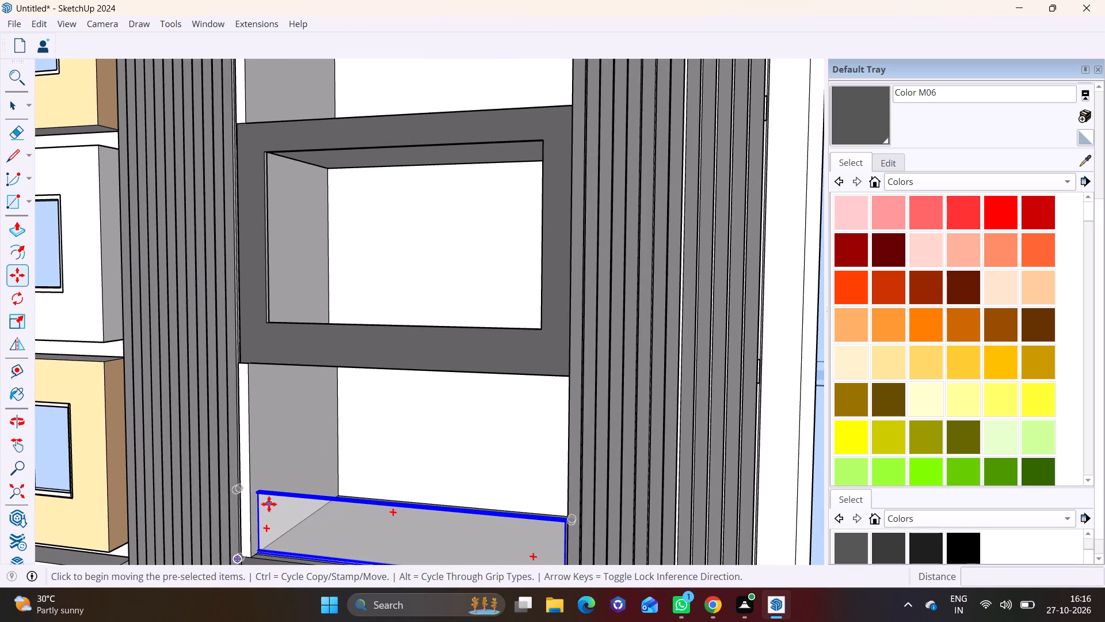
left_click(374, 503)
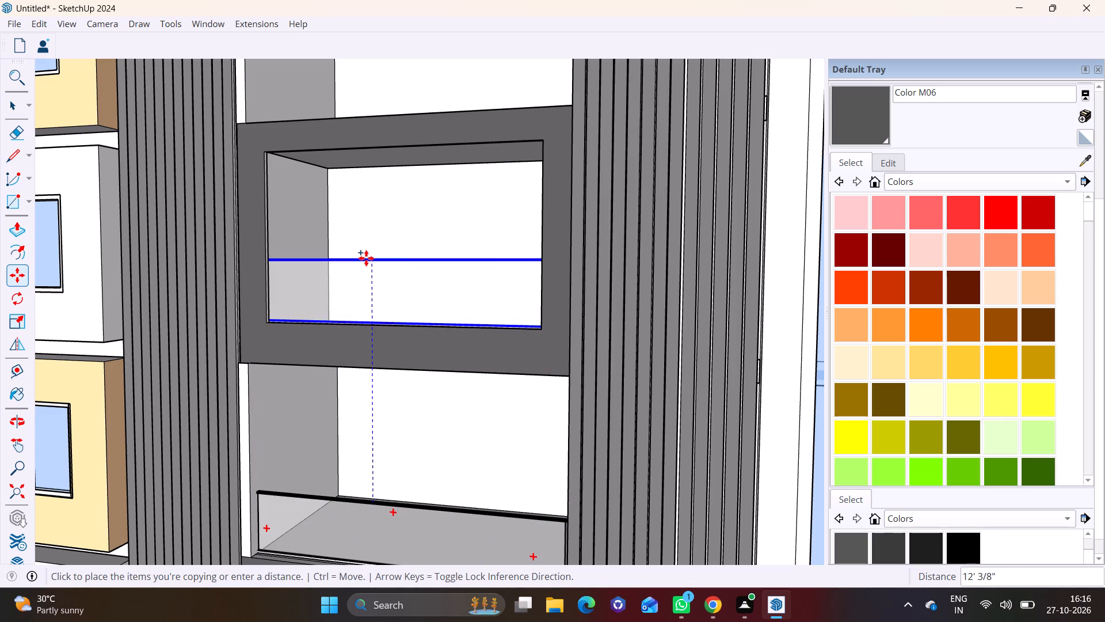
left_click(365, 260)
Copy the middle dark-framed balcony's glass railing about 10' straight up to the floor edge of the open balcony above.
scroll(402, 290, "down", 1)
middle_click_drag(404, 299, 394, 533, "shift")
left_click(390, 497)
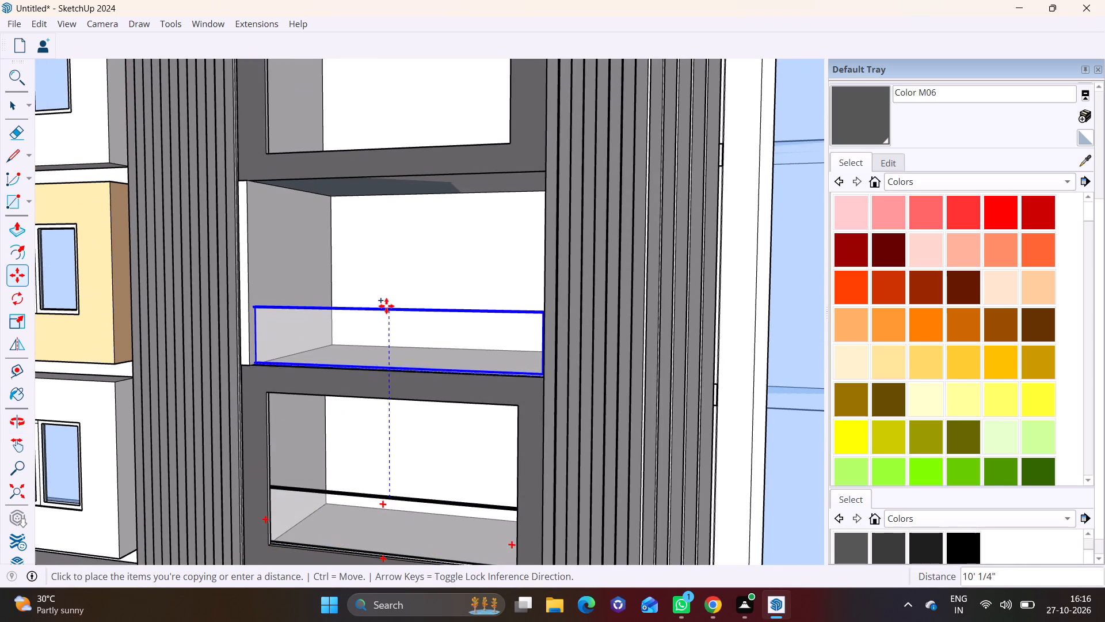
left_click(381, 307)
Copy that open balcony's glass railing about 11' straight up into the uppermost dark-framed balcony.
middle_click_drag(373, 324, 368, 403, "shift")
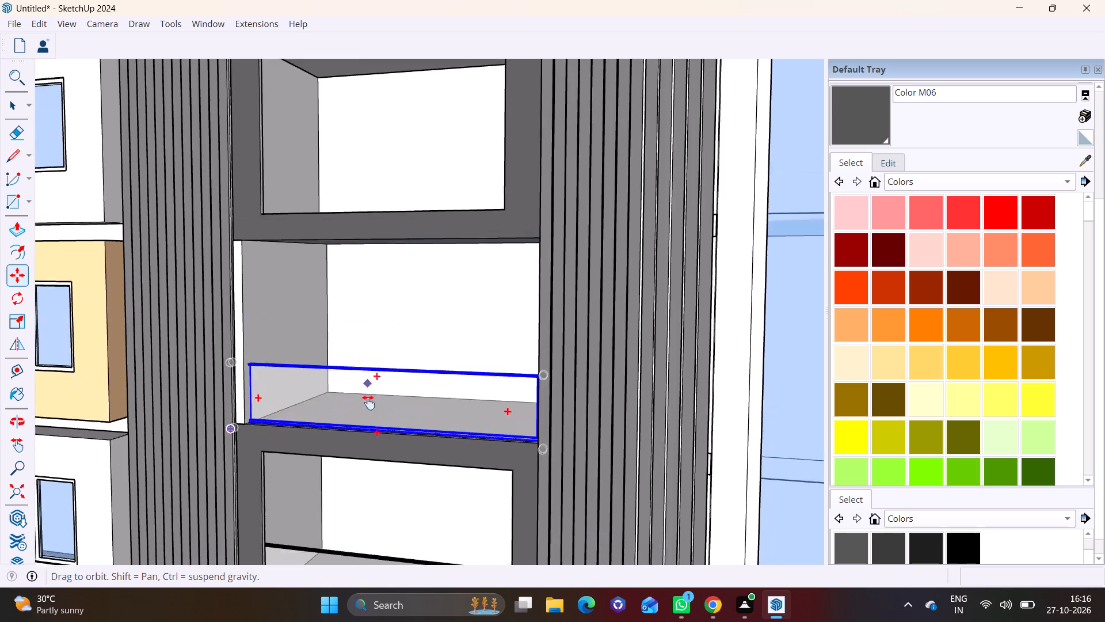
middle_click_drag(368, 403, 356, 503, "shift")
left_click(367, 487)
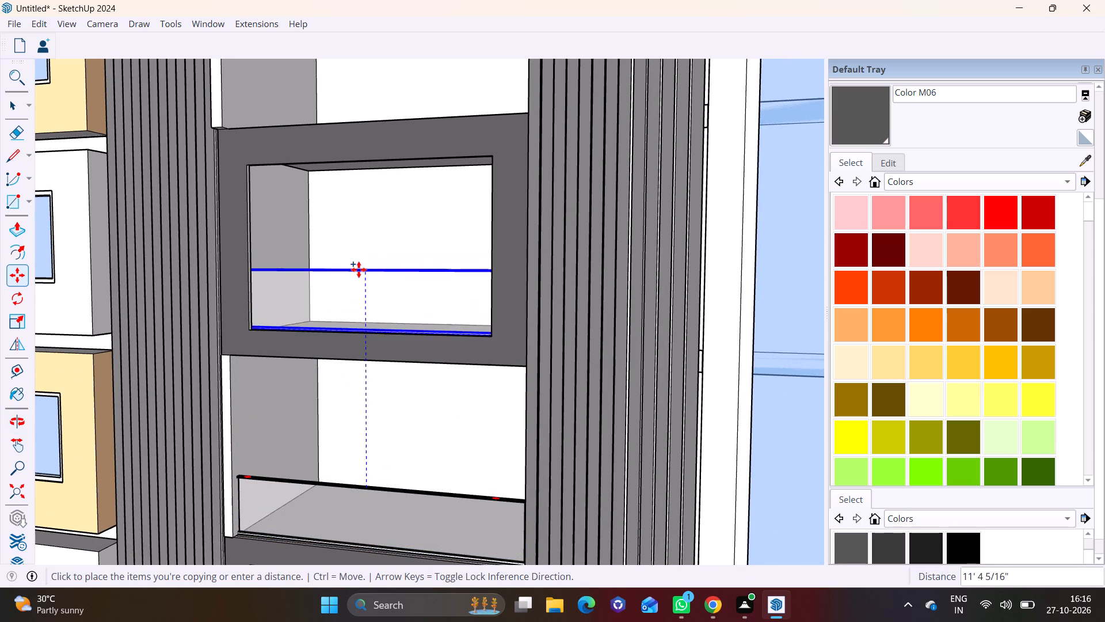
left_click(362, 274)
Copy the uppermost dark-framed balcony's glass railing about 10' 10" straight up to the floor edge of the top balcony.
scroll(354, 337, "down", 2)
middle_click_drag(351, 367, 350, 557, "shift")
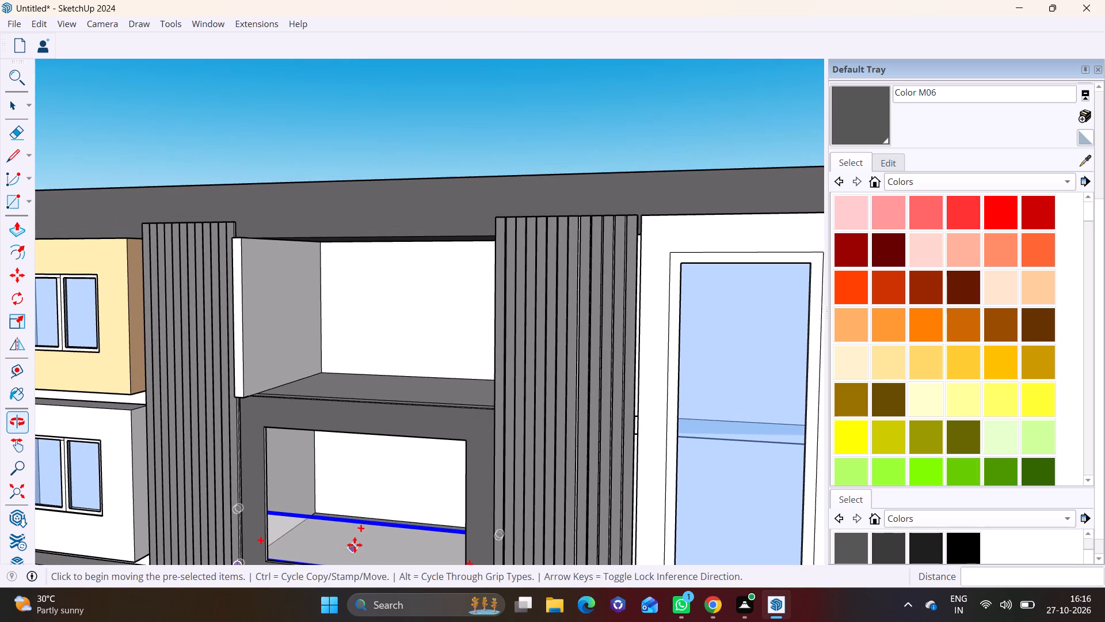
left_click(362, 524)
key("space")
left_click(358, 522)
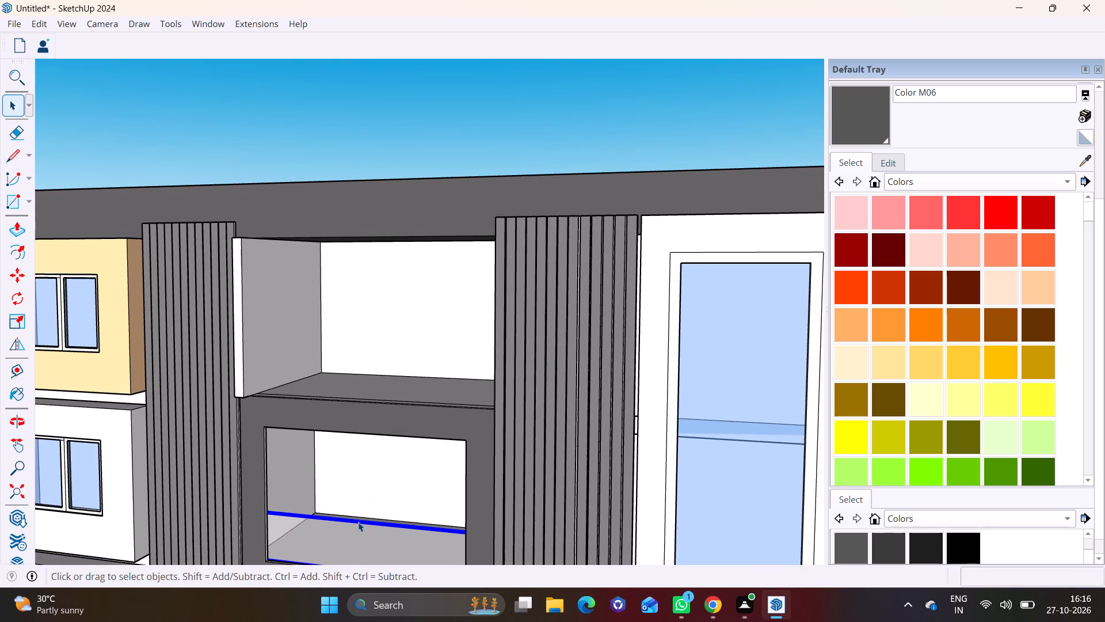
key("m")
left_click(357, 524)
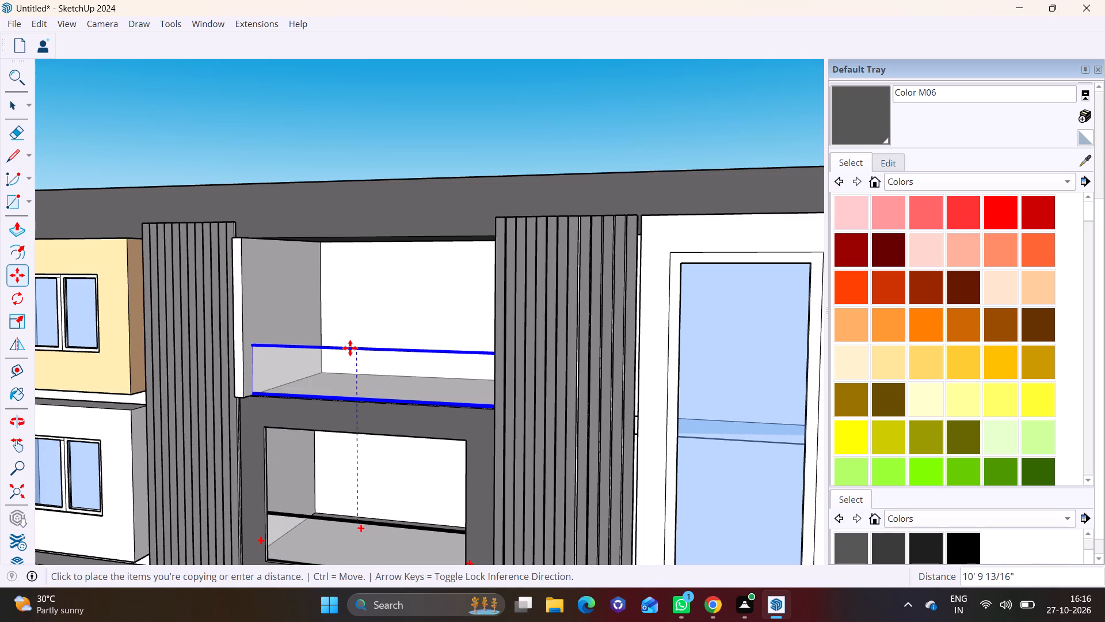
left_click(350, 348)
key("space")
left_click(334, 228)
Examine the whole building facade and the fit of the glass railings in the stacked balconies.
scroll(336, 341, "down", 8)
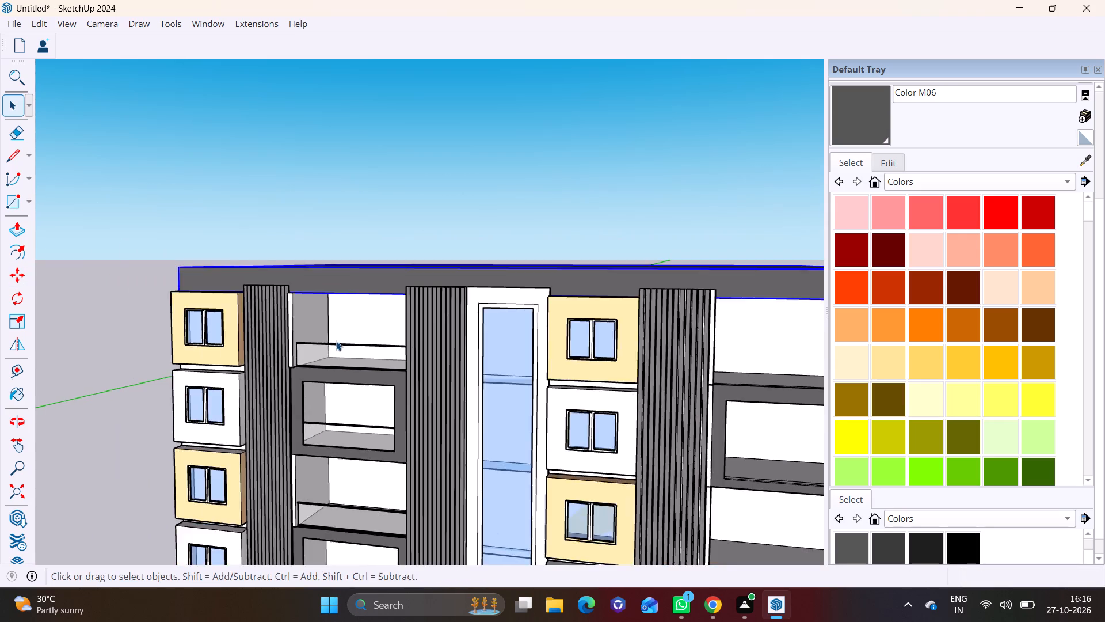
scroll(336, 341, "down", 4)
middle_click_drag(335, 392, 287, 253, "shift")
scroll(306, 383, "up", 1, "shift")
middle_click_drag(306, 384, 193, 362)
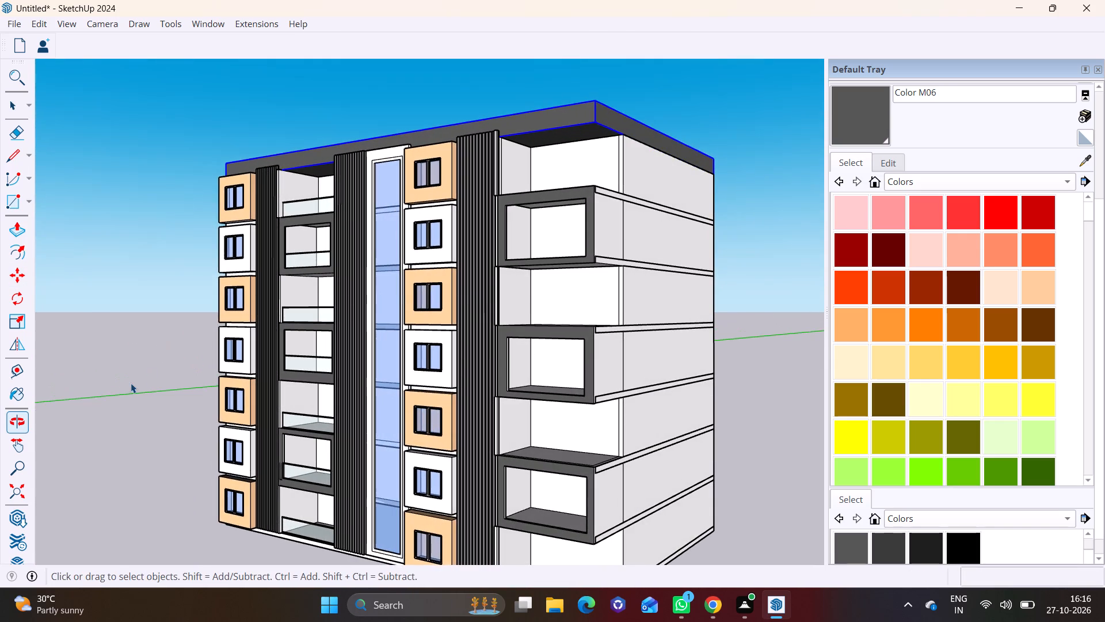
left_click(131, 383)
scroll(234, 457, "up", 9)
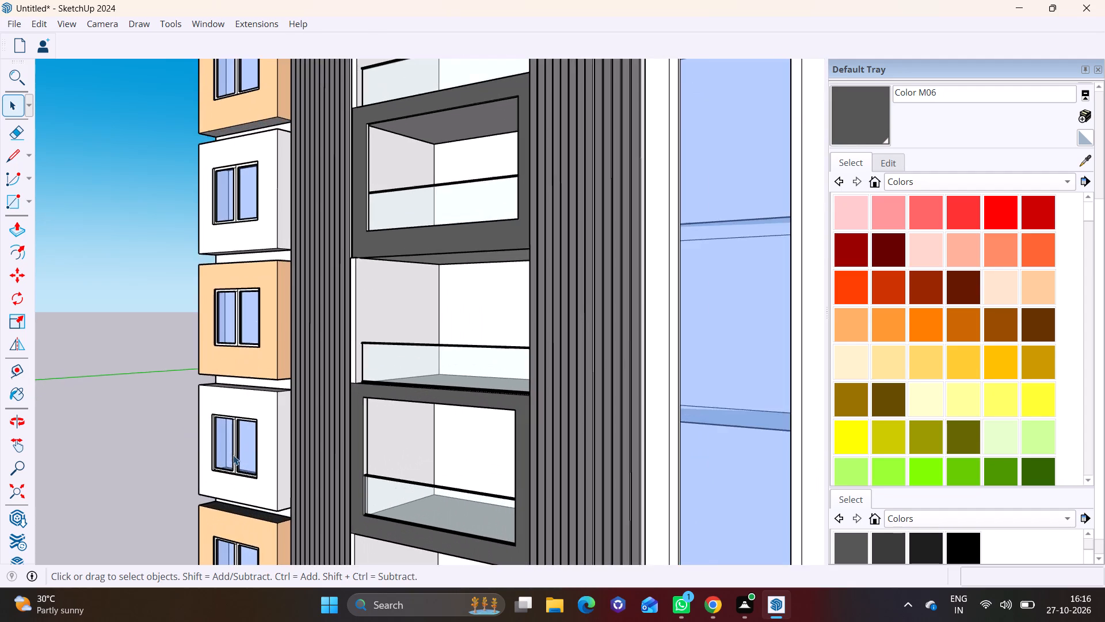
Examine the fitted railings along the facade and the corner balcony stack that has no railings.
middle_click_drag(351, 492, 260, 454, "shift")
middle_click_drag(326, 454, 443, 457)
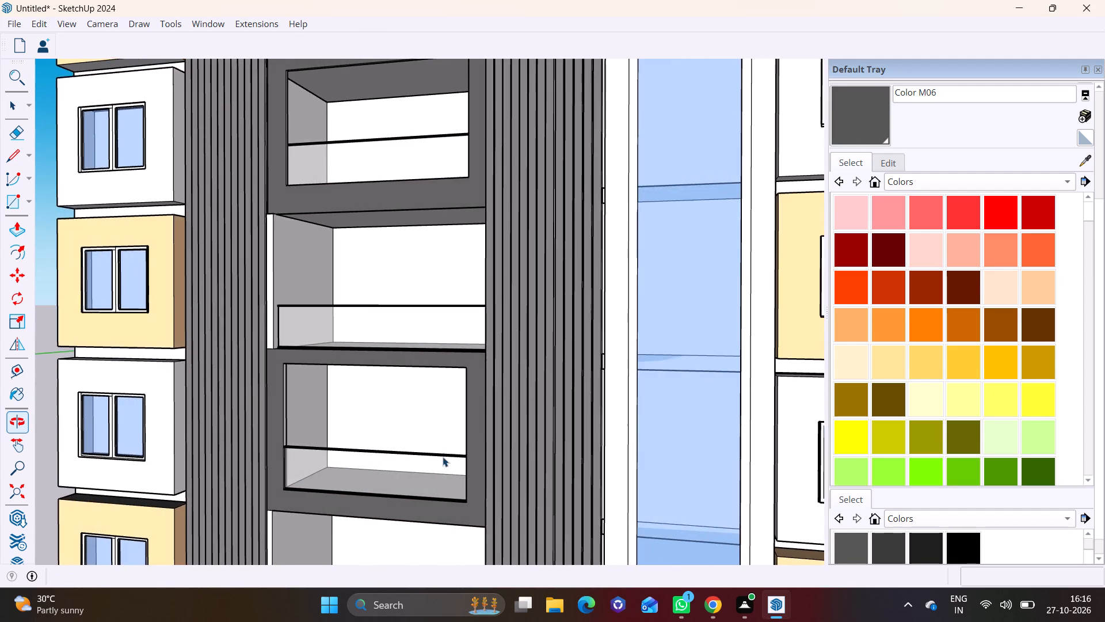
scroll(443, 457, "down", 2)
middle_click_drag(424, 465, 273, 477)
scroll(159, 450, "down", 4)
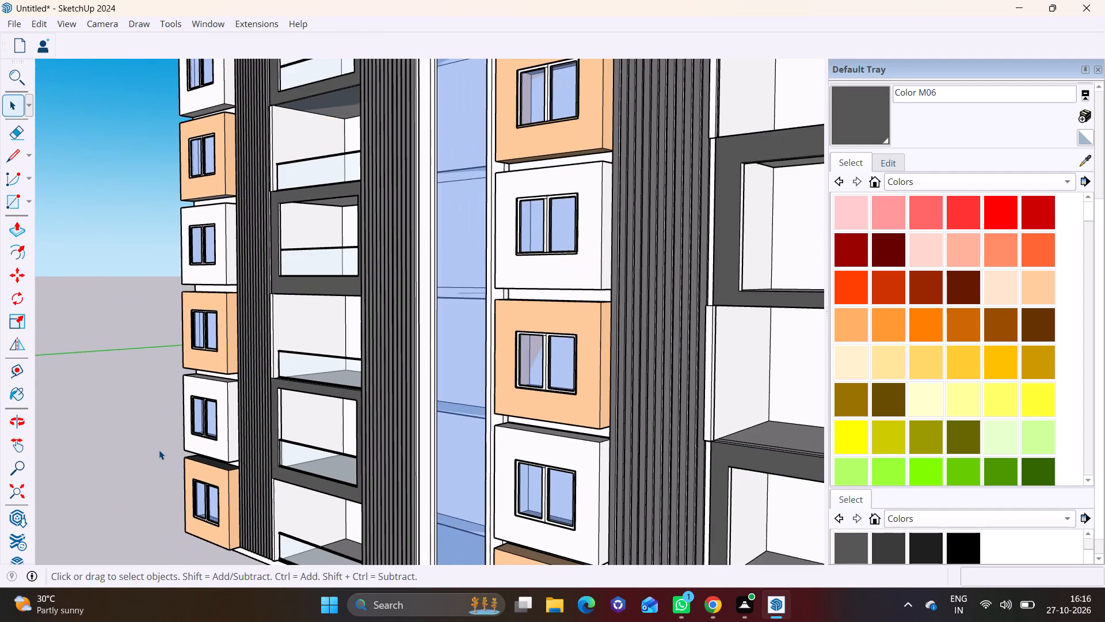
scroll(159, 450, "down", 7)
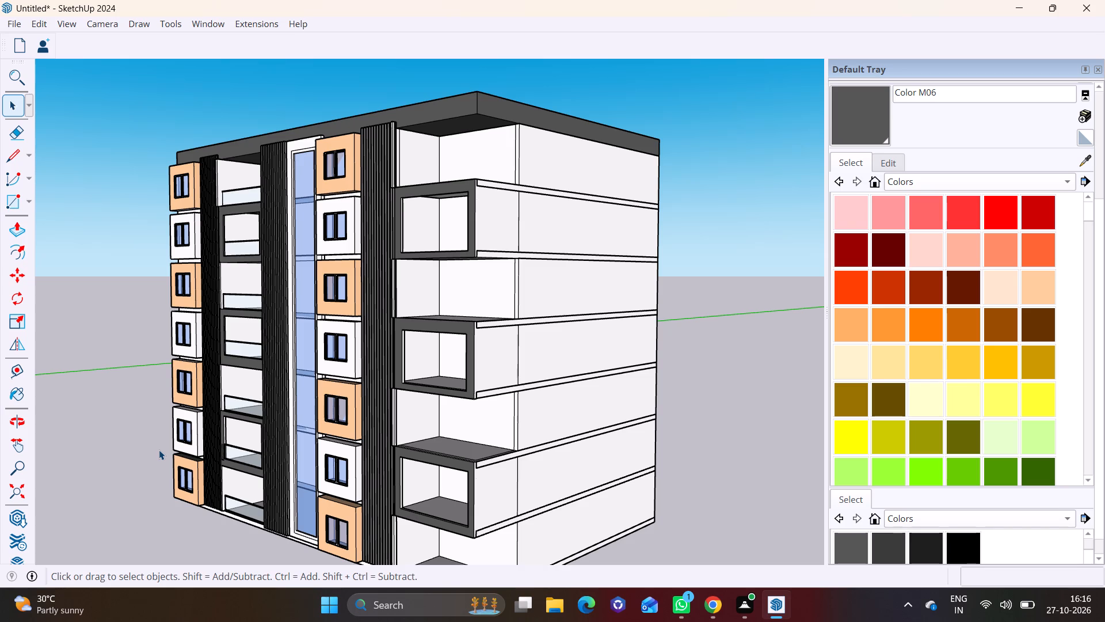
Copy the ground-level glass railing from the railed balcony stack about 50' 4" across to the ground-level corner balcony.
scroll(209, 487, "up", 2)
middle_click_drag(239, 493, 172, 325)
scroll(198, 343, "up", 2)
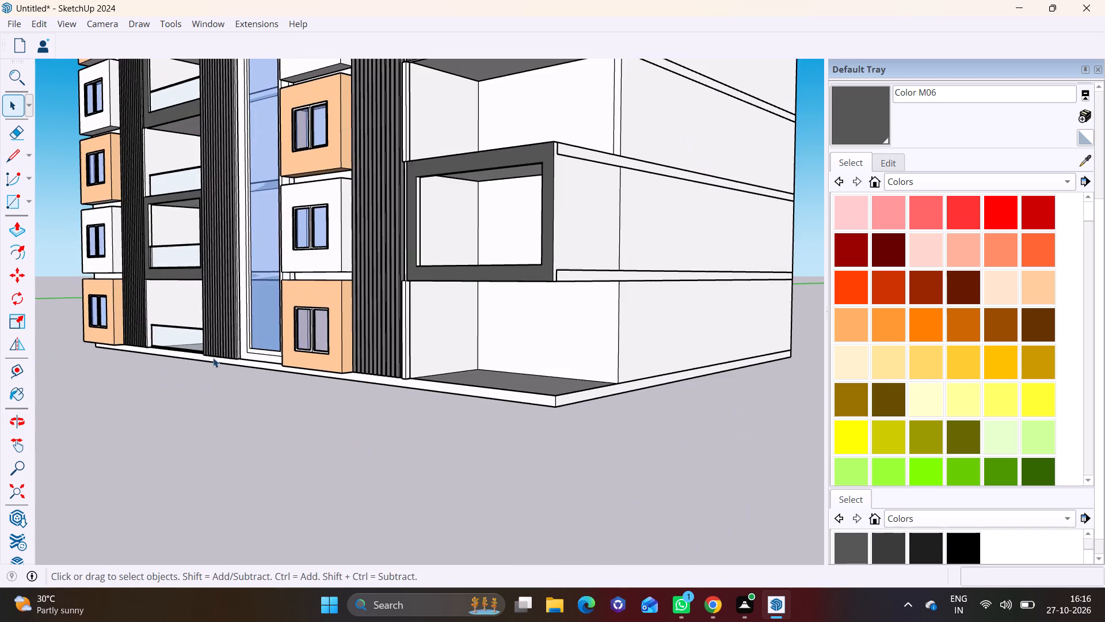
middle_click_drag(230, 369, 292, 446)
left_click(221, 400)
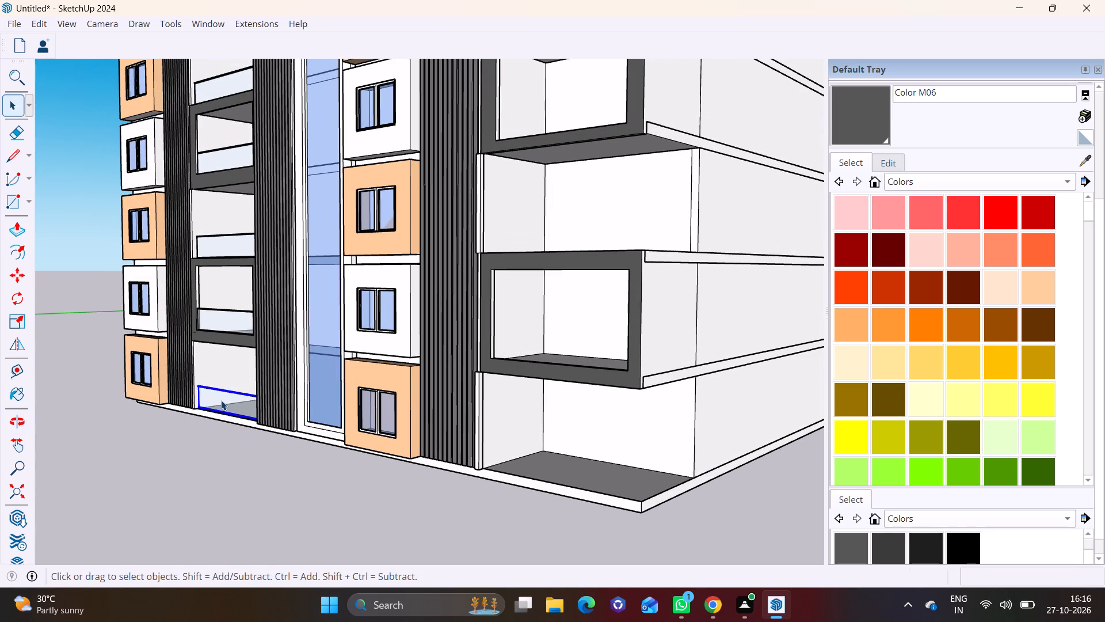
key("m")
key("space")
key("m")
left_click(212, 396)
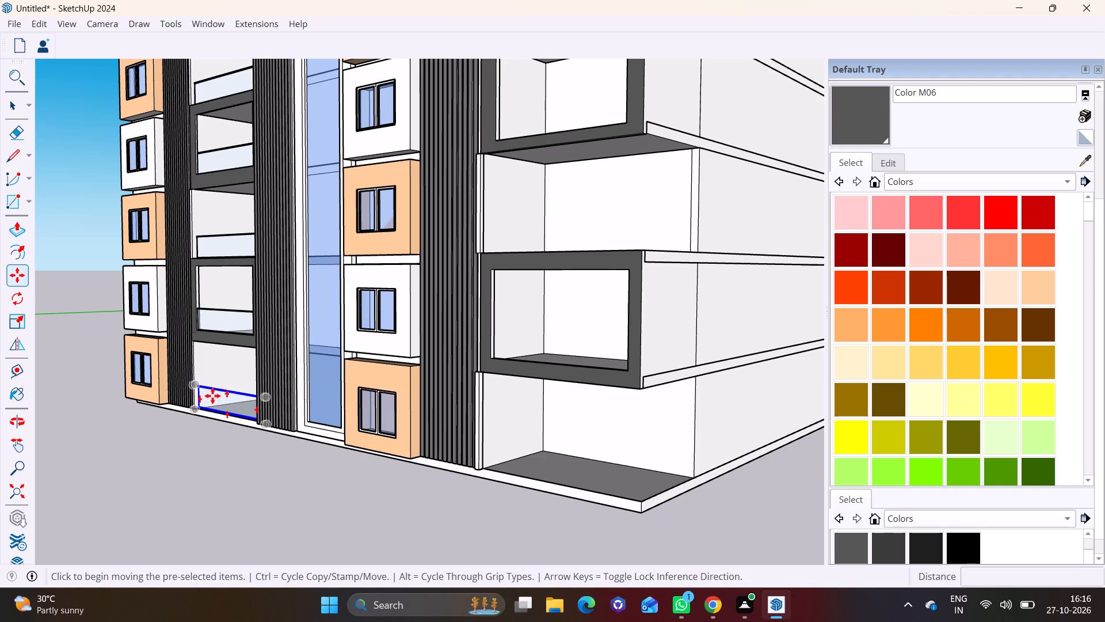
scroll(535, 444, "up", 4)
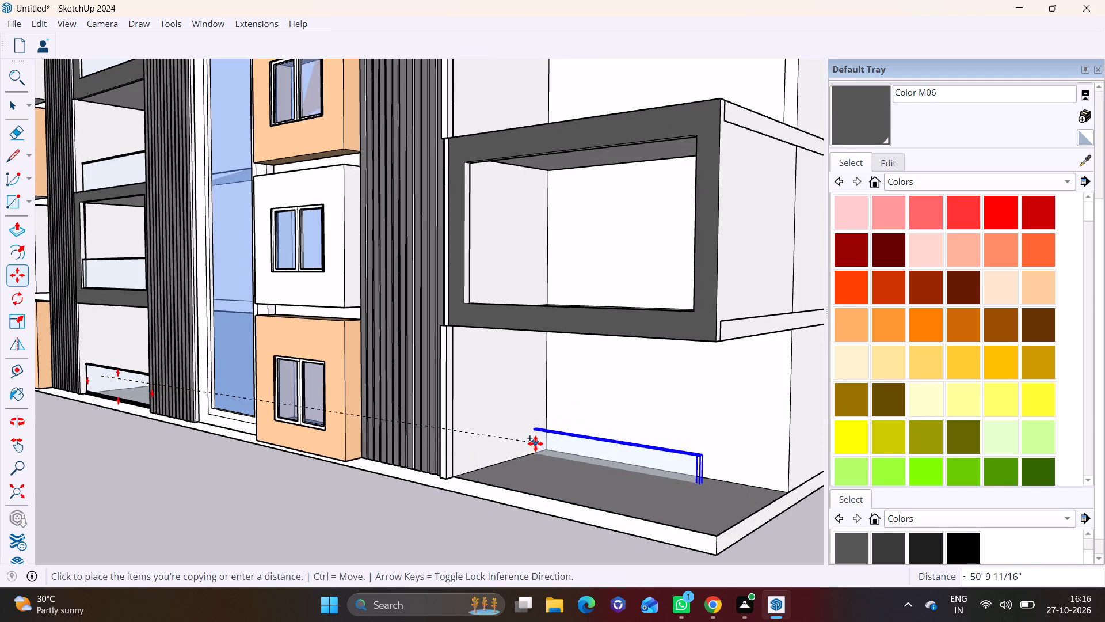
middle_click_drag(552, 476, 518, 464)
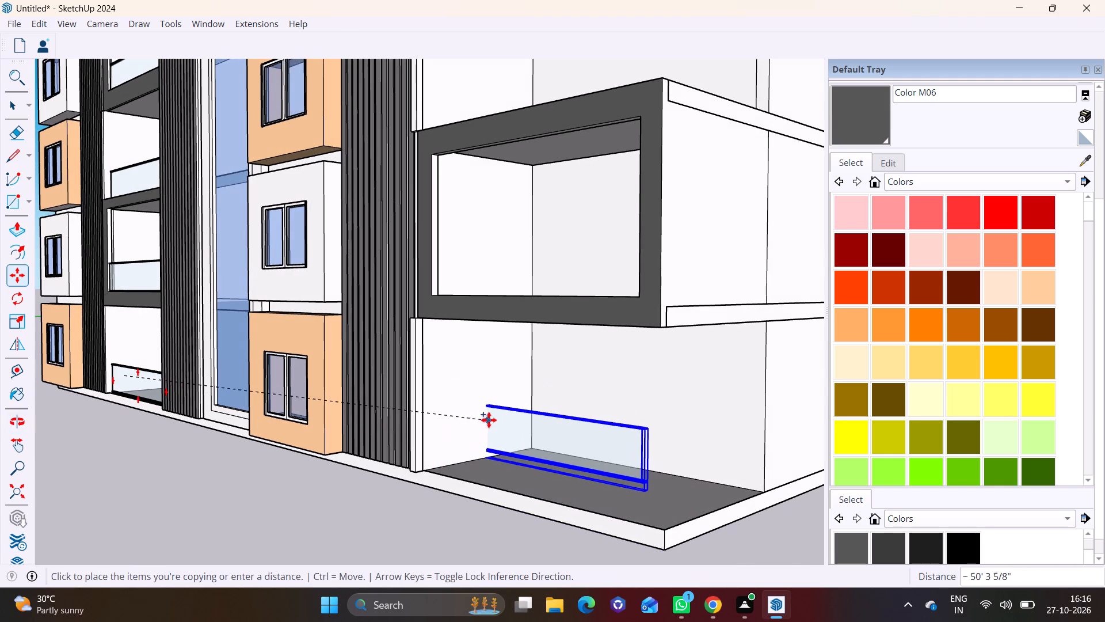
left_click(490, 419)
Move the copied railing by its bottom end corner about 7' 10" onto the ground-level corner balcony's front floor edge.
middle_click_drag(565, 472, 483, 546)
middle_click_drag(494, 547, 517, 293, "shift")
scroll(524, 354, "up", 2)
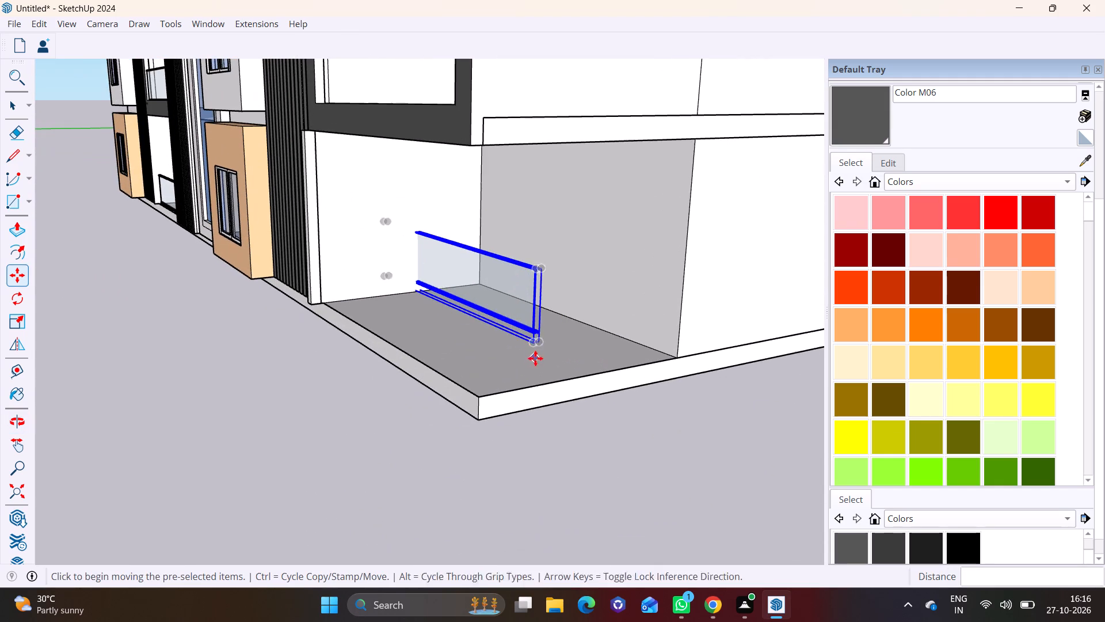
left_click(535, 342)
left_click(484, 395)
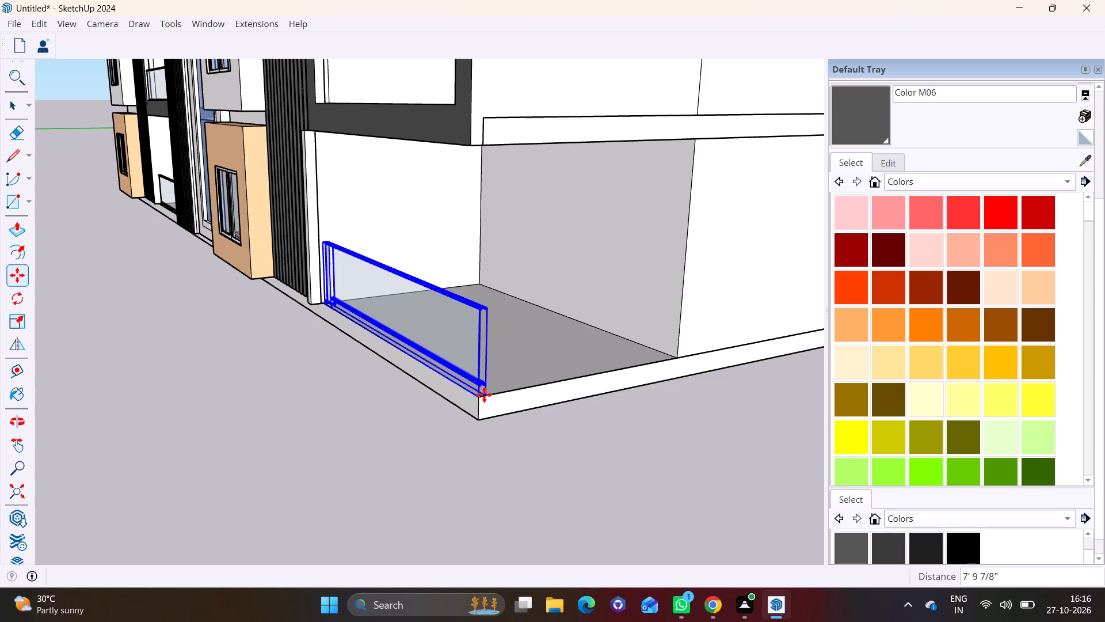
Copy the ground-level corner railing straight up into the lowest dark-framed corner balcony.
scroll(440, 381, "down", 5)
middle_click_drag(439, 382, 462, 489, "shift")
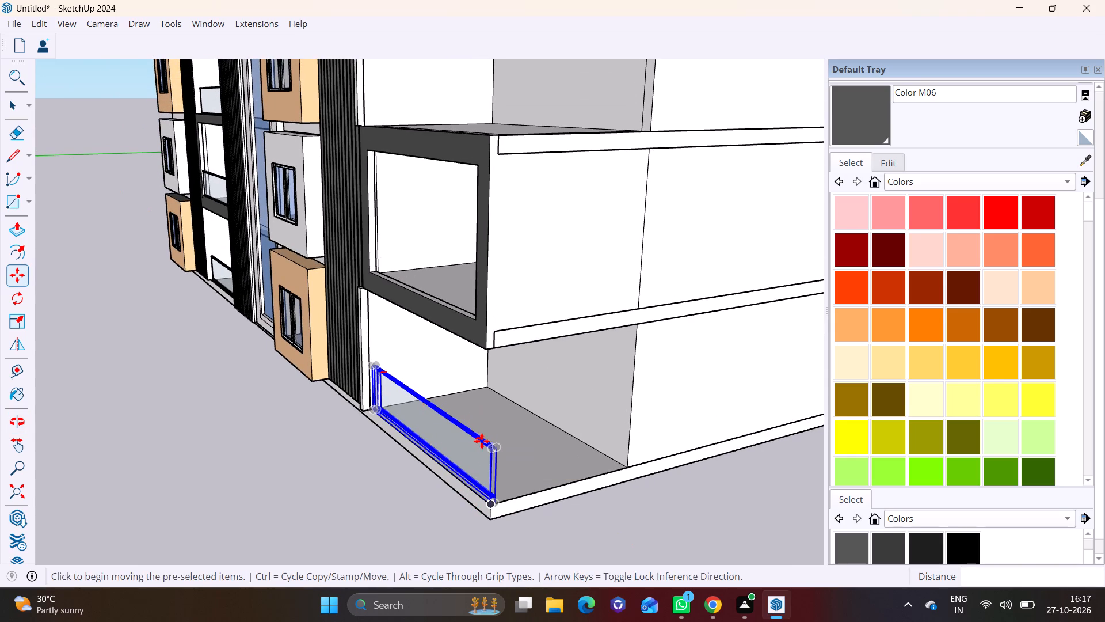
left_click(486, 455)
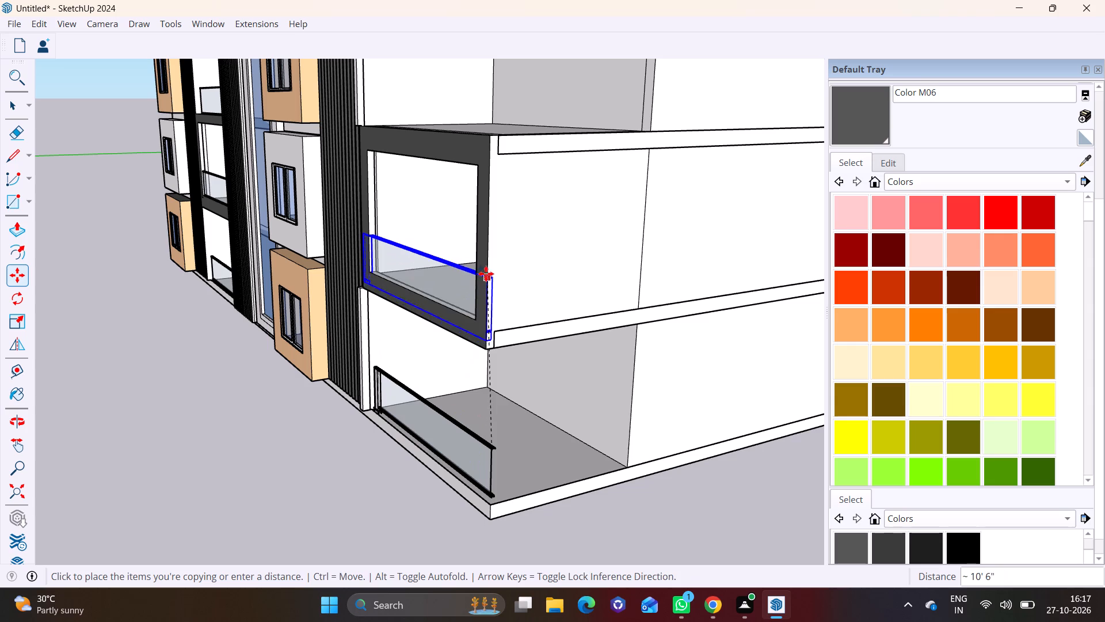
left_click(493, 264)
key("space")
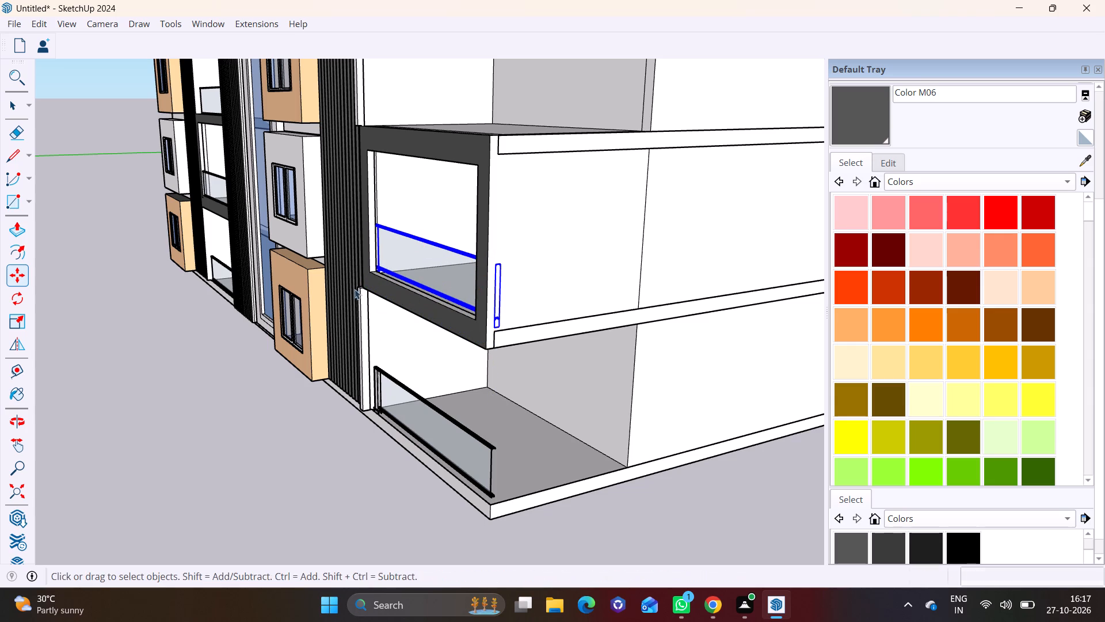
Scale the framed corner balcony's railing lengthwise to about 0.93 so it ends inside the dark frame.
left_click(24, 315)
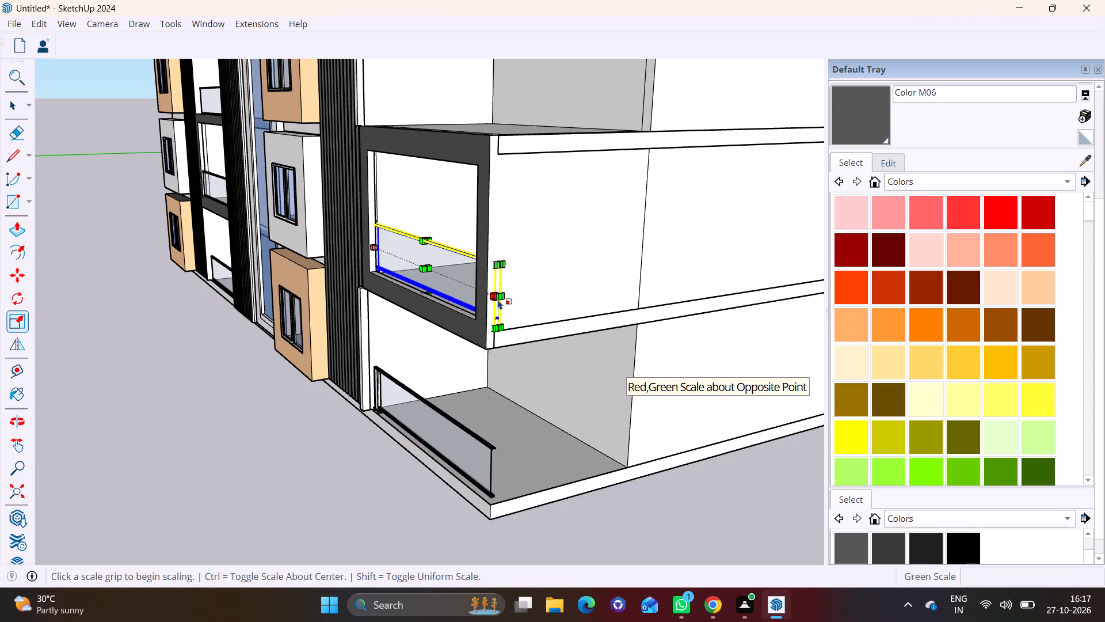
left_click(501, 299)
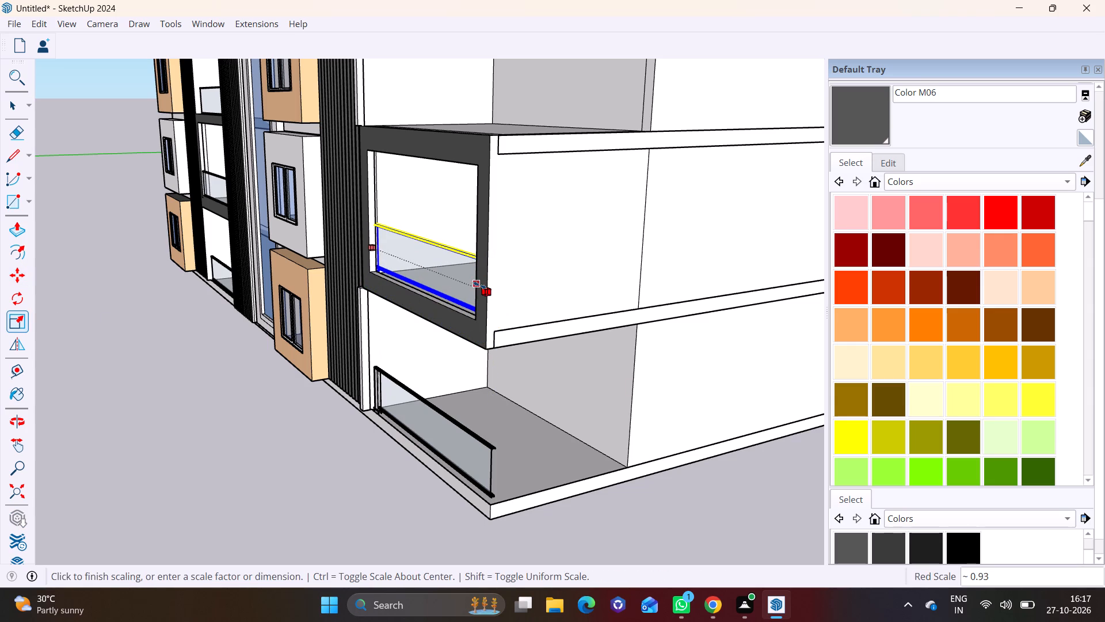
left_click(479, 285)
key("space")
left_click(327, 411)
Copy the ground-level corner railing about 21' 5" straight up to the open balcony above the lowest dark frame.
middle_click_drag(397, 389, 487, 344)
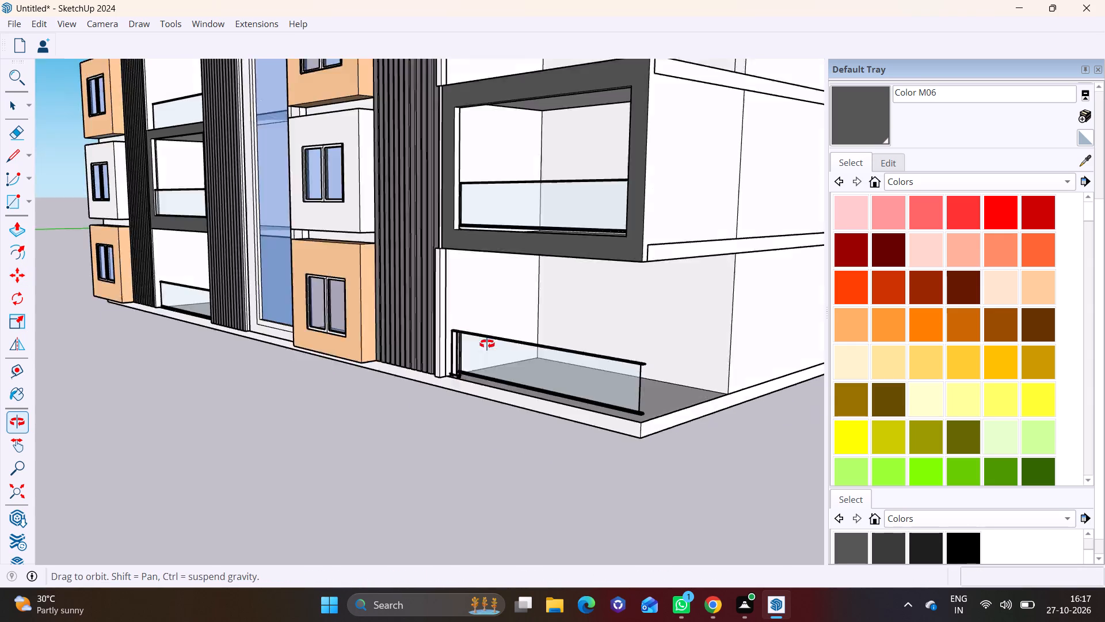
middle_click_drag(487, 344, 449, 367)
scroll(473, 373, "down", 5)
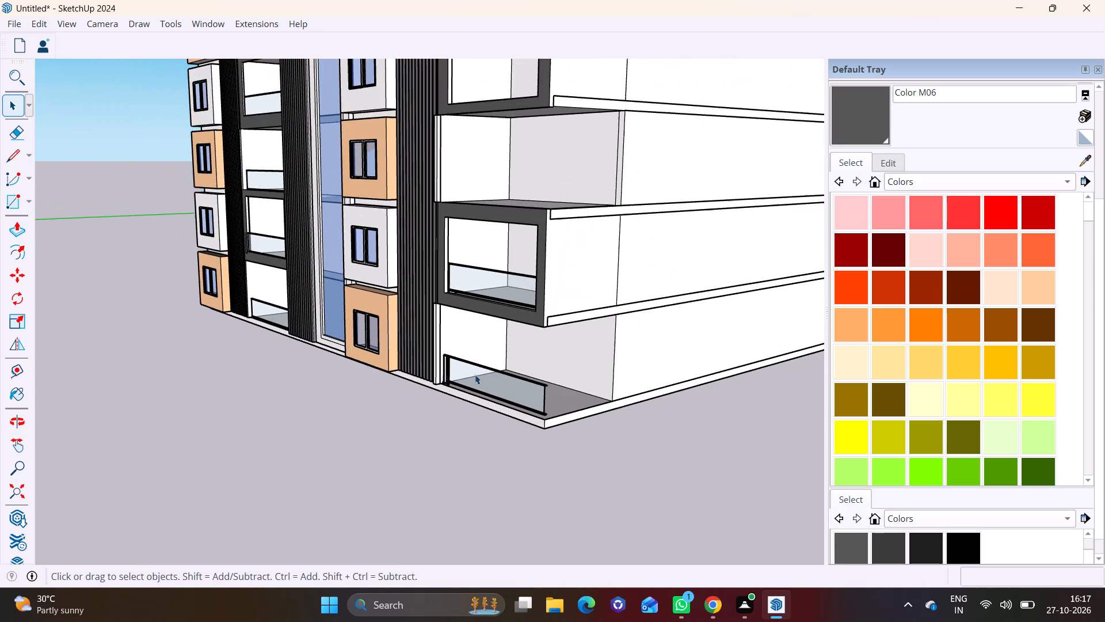
middle_click_drag(438, 427, 383, 502, "shift")
left_click(434, 461)
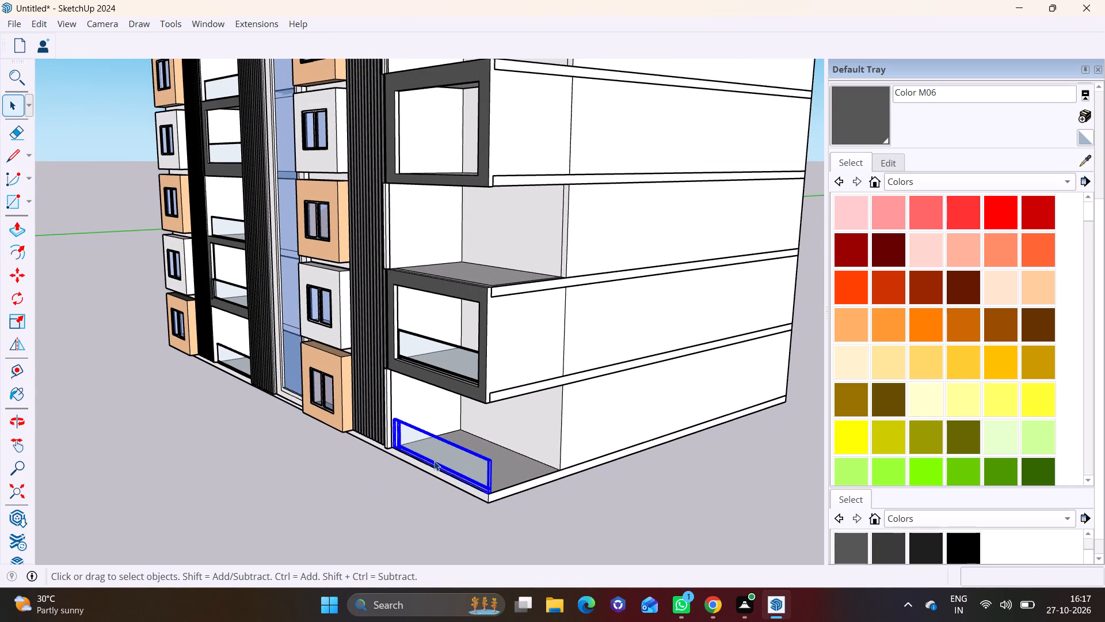
key("m")
left_click(421, 453)
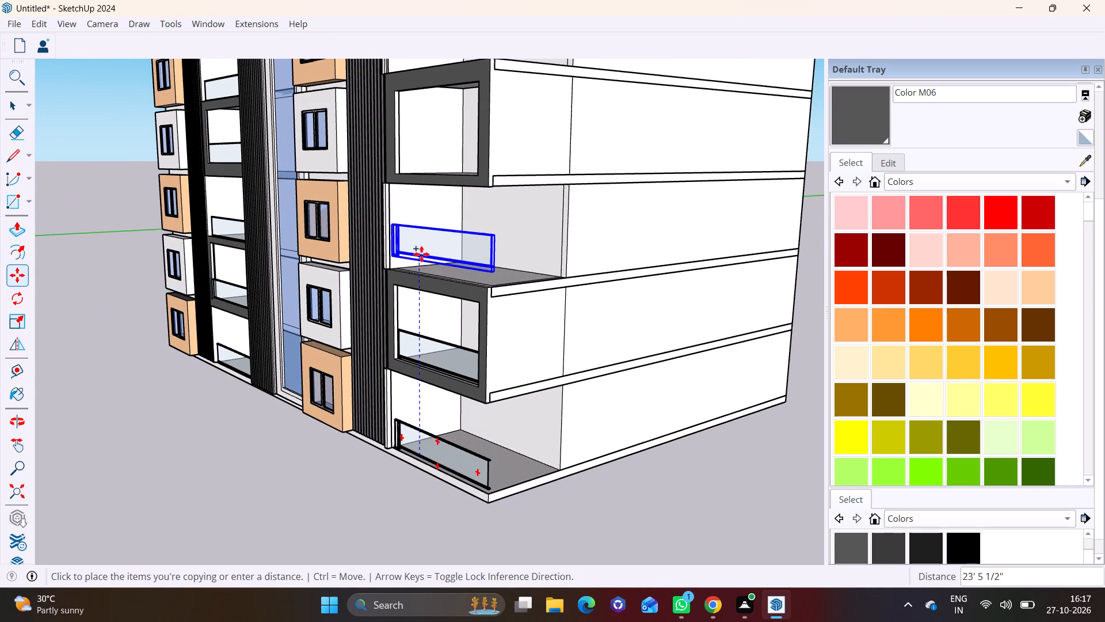
left_click(421, 268)
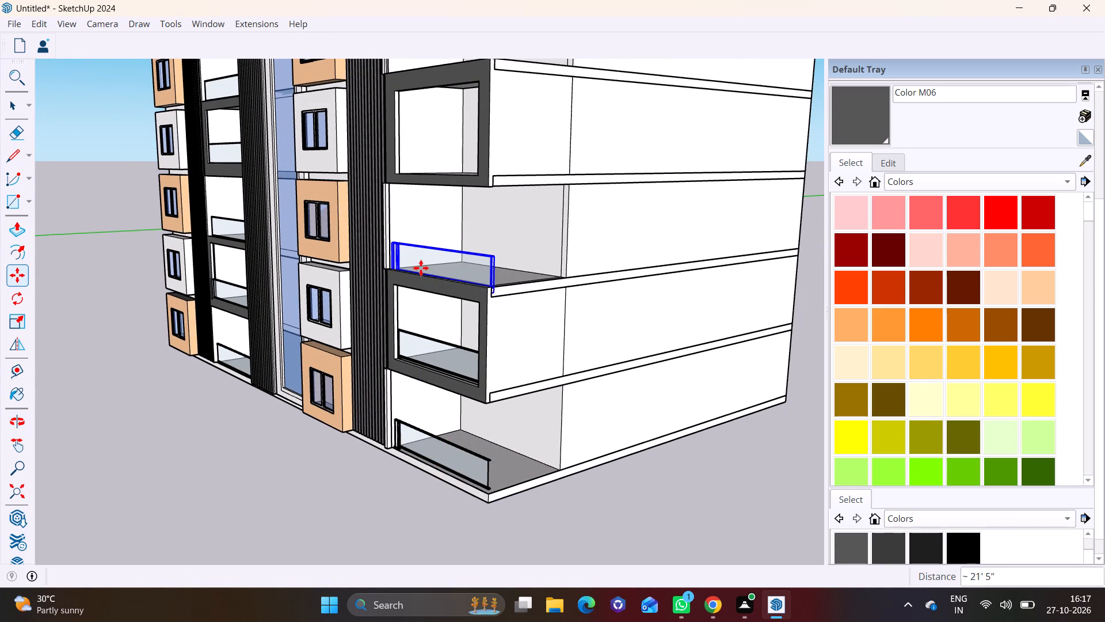
Shift the open corner balcony's railing about 9" back from the slab's outer corner along its front edge.
middle_click_drag(455, 321, 486, 481, "shift")
scroll(490, 482, "up", 8)
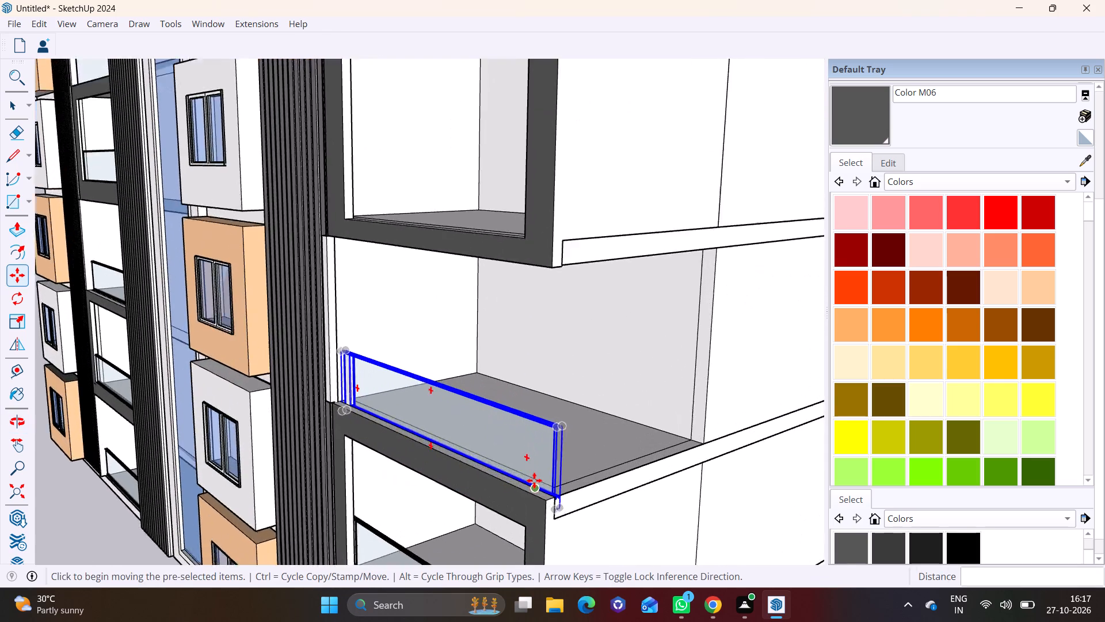
scroll(534, 480, "up", 2)
middle_click_drag(538, 482, 555, 430, "shift")
scroll(555, 430, "up", 1, "shift")
middle_click_drag(552, 442, 593, 388)
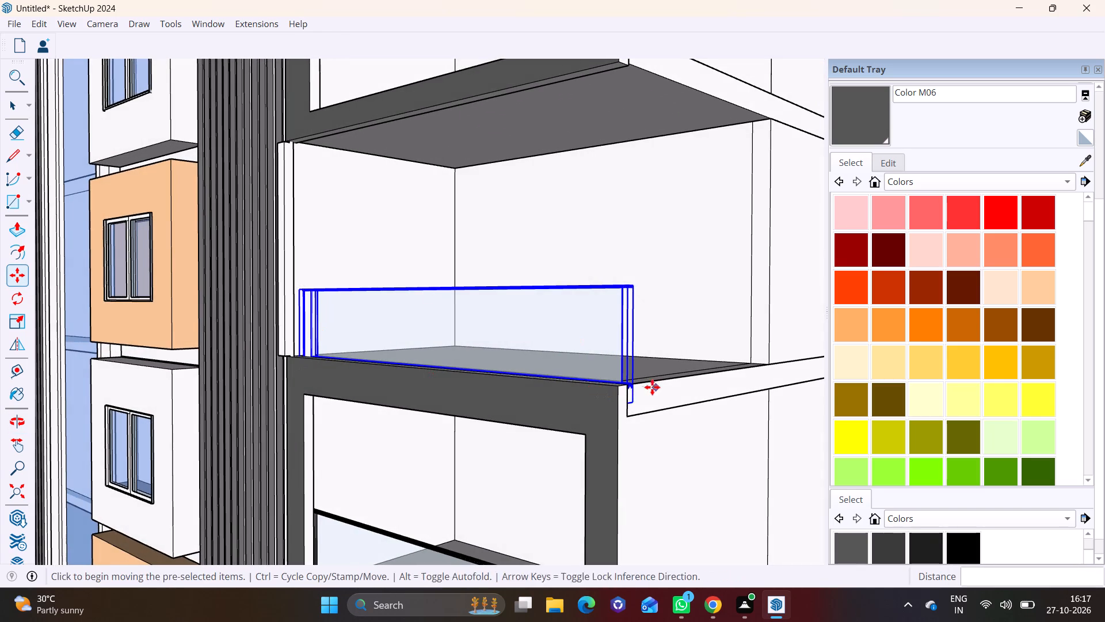
left_click(632, 387)
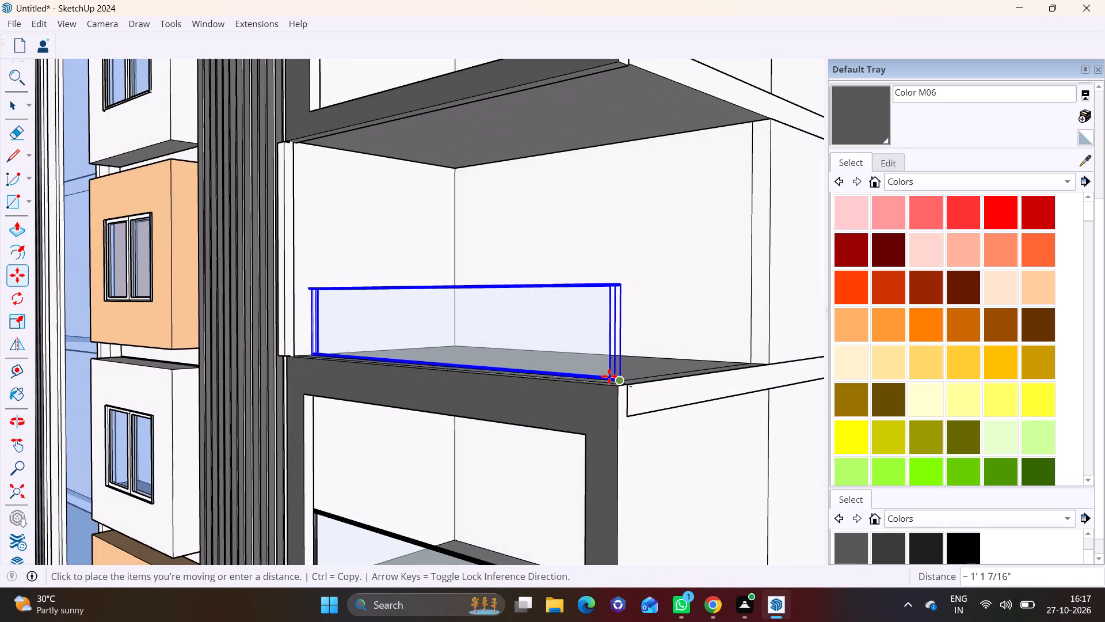
left_click(607, 380)
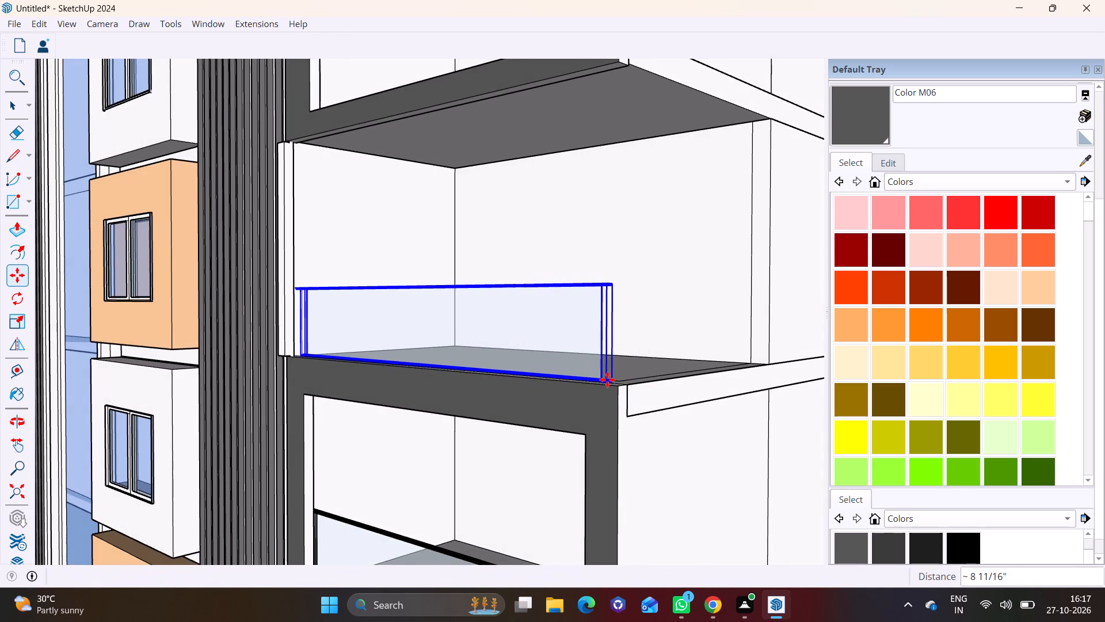
Scale the open corner balcony's railing lengthwise to 1.04 so it reaches the slab's outer corner.
middle_click_drag(567, 380, 556, 478)
scroll(593, 476, "up", 4)
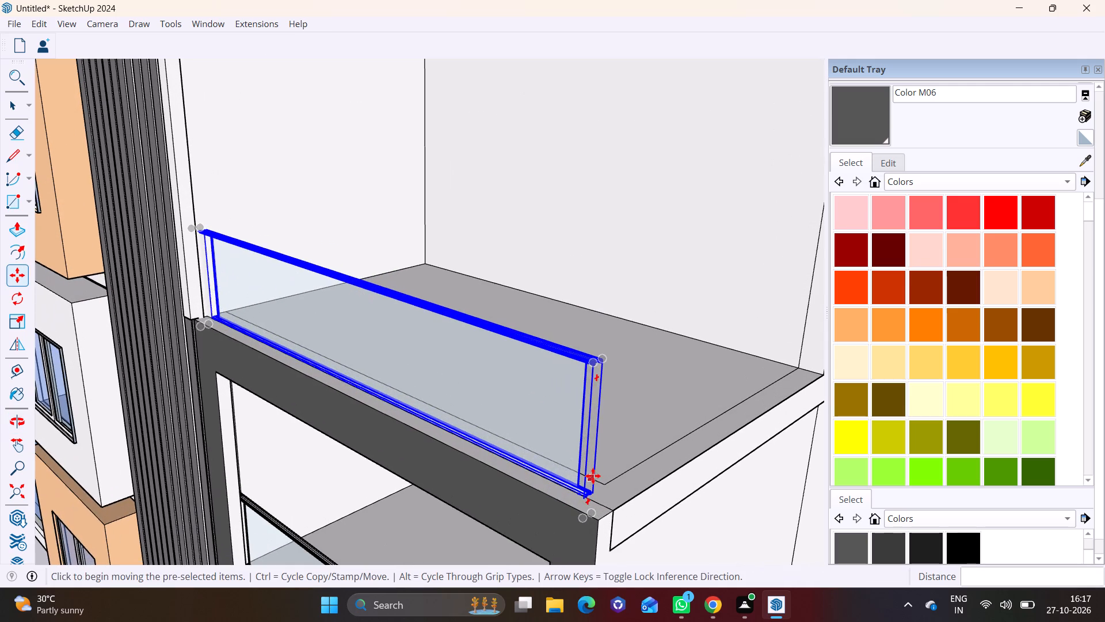
key("space")
left_click(5, 321)
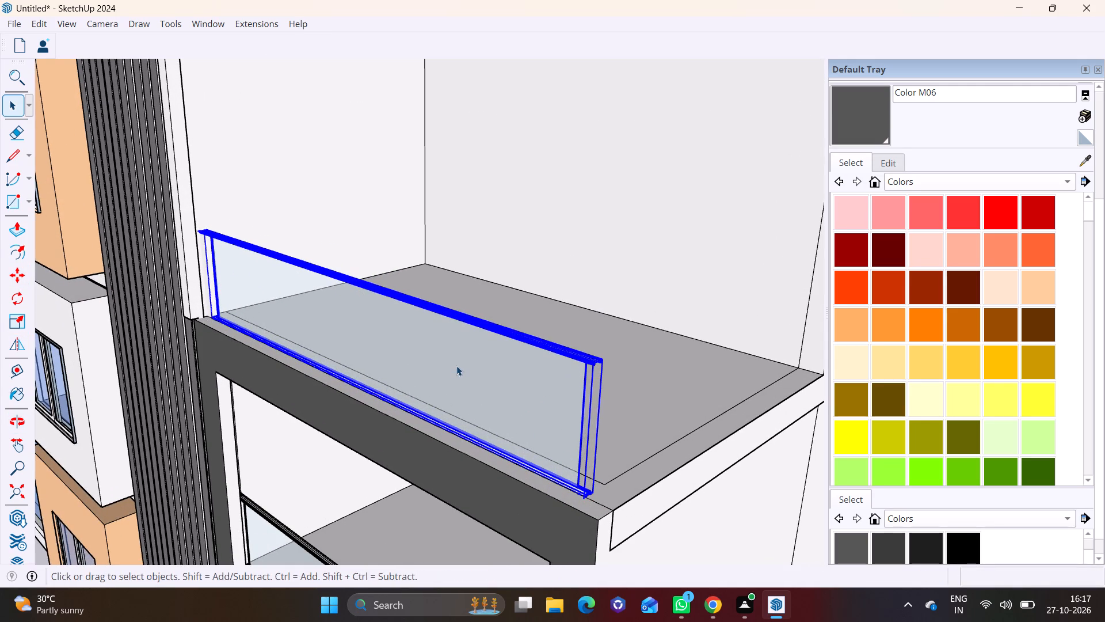
left_click(456, 366)
left_click(21, 324)
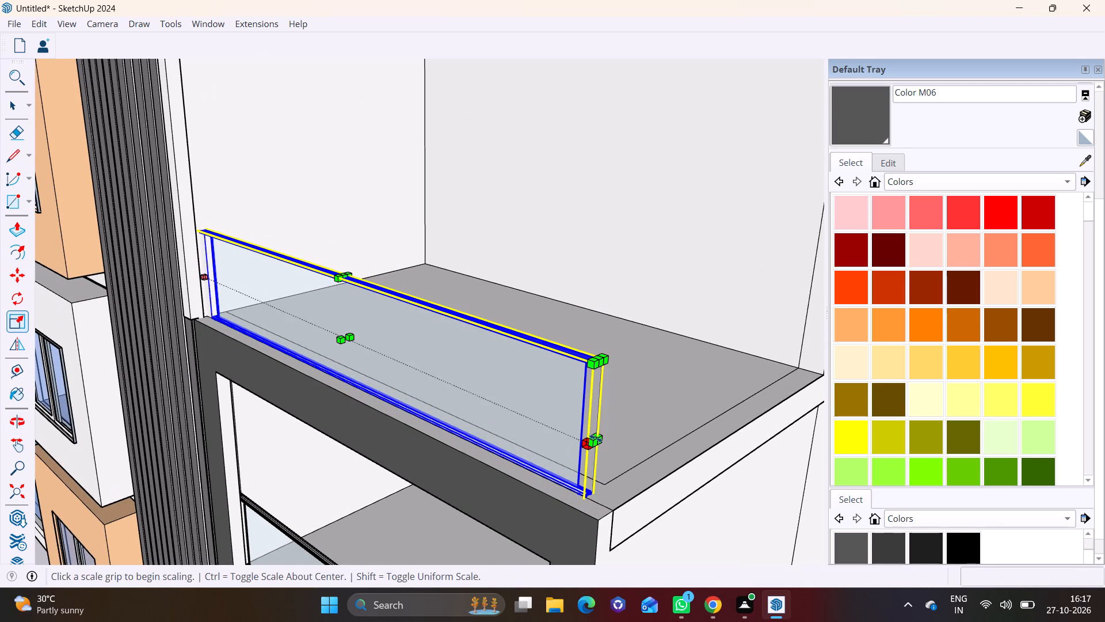
left_click(597, 438)
left_click(622, 451)
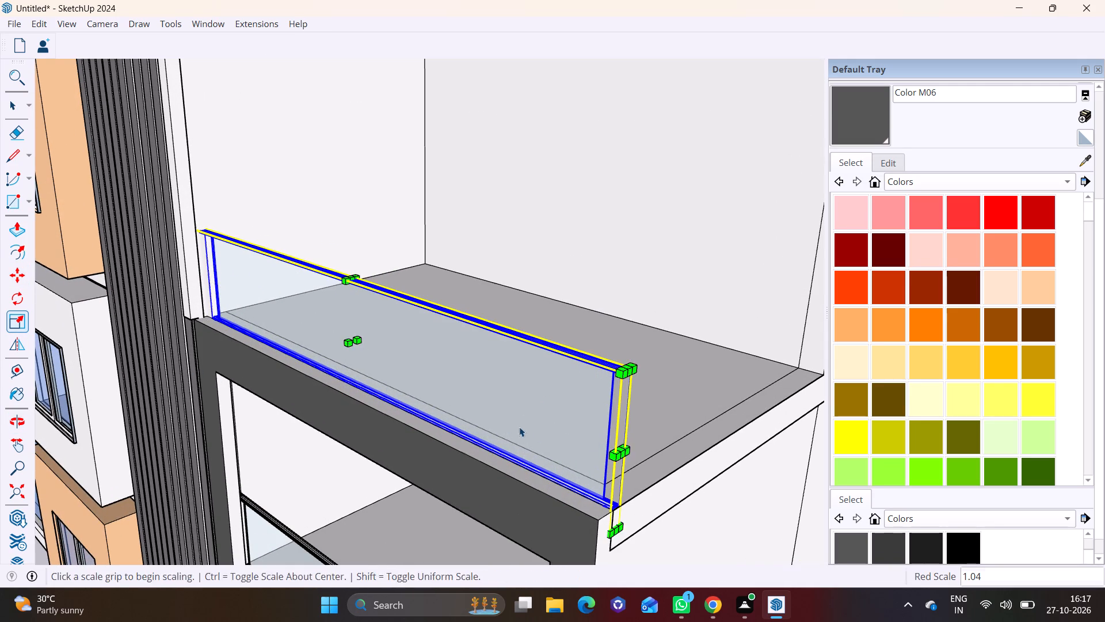
key("space")
Copy the lowest dark-framed corner balcony's railing about 22' straight up into the next dark-framed balcony.
scroll(455, 307, "down", 8)
middle_click_drag(456, 347, 456, 421, "shift")
left_click(402, 518)
key("m")
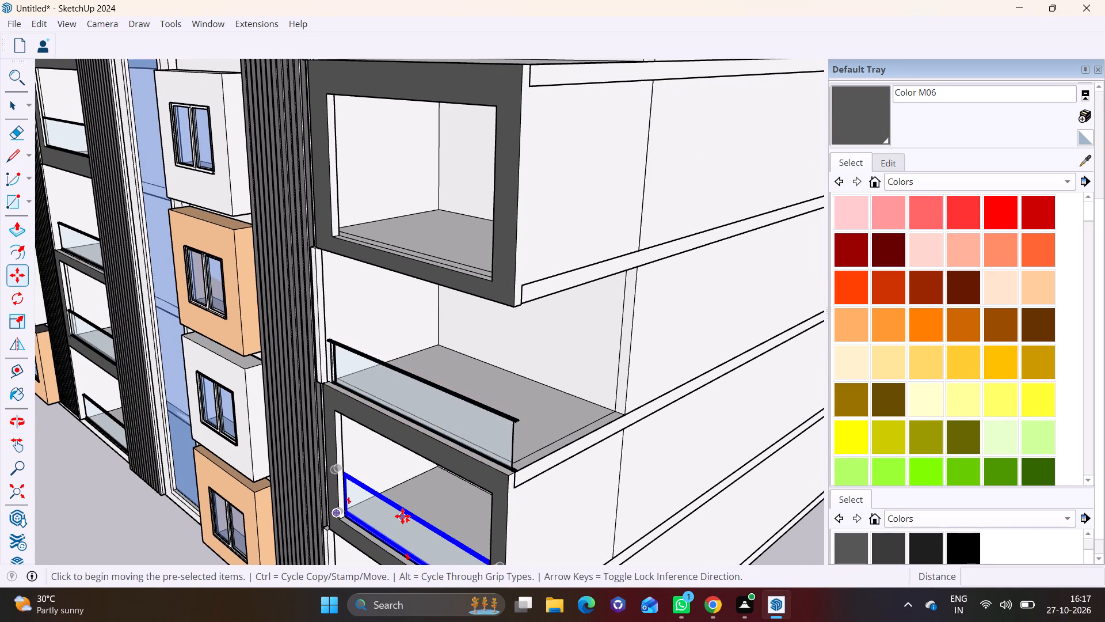
left_click(402, 516)
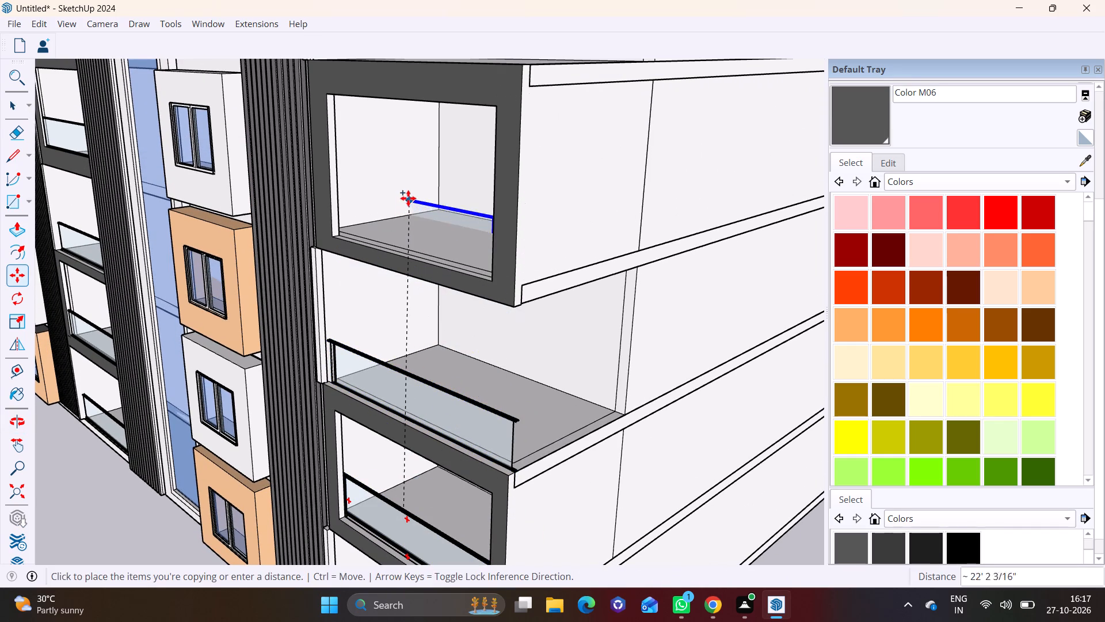
left_click(401, 196)
middle_click_drag(431, 223, 572, 202)
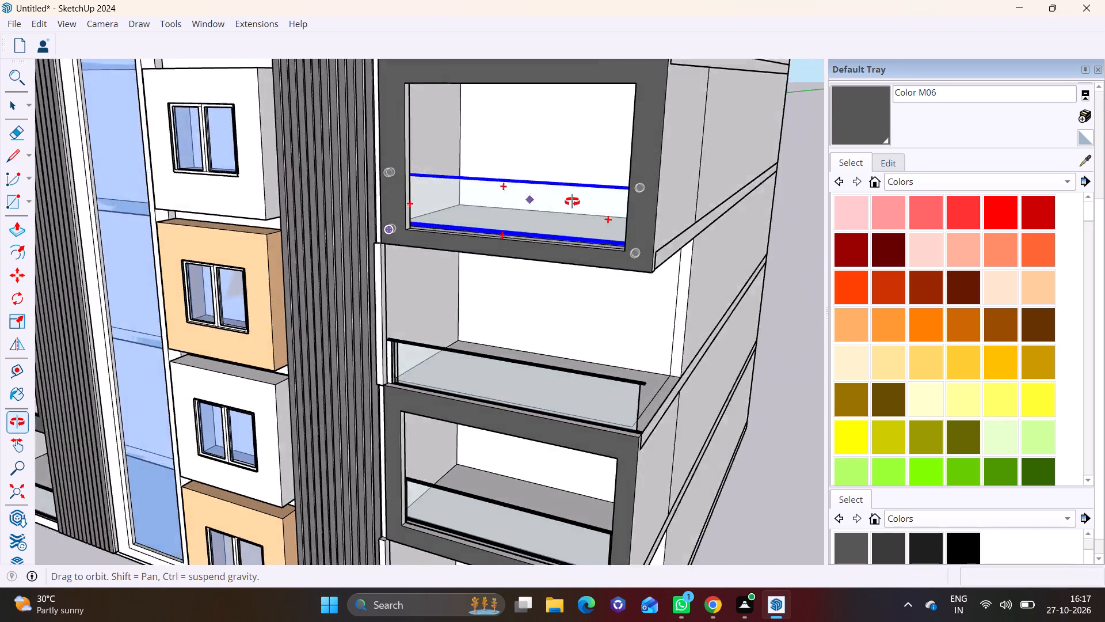
middle_click_drag(572, 202, 584, 197)
Copy the open corner balcony's railing about 22' 9" straight up to the open balcony above the second dark frame.
scroll(590, 208, "down", 5)
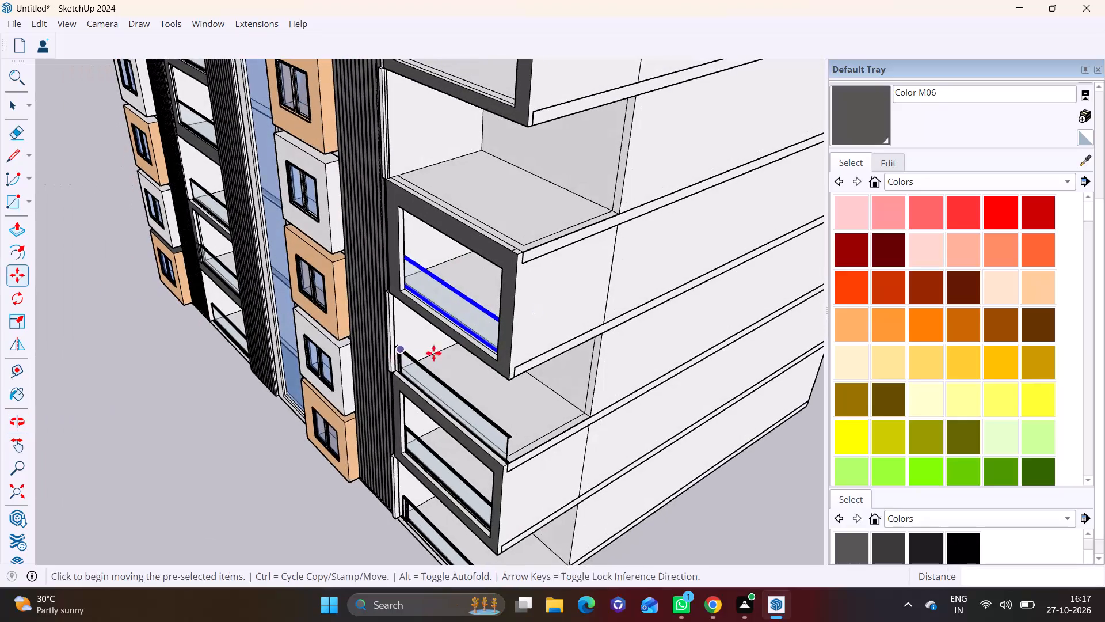
middle_click_drag(483, 330, 395, 466, "shift")
middle_click_drag(435, 469, 492, 362)
key("space")
left_click(437, 466)
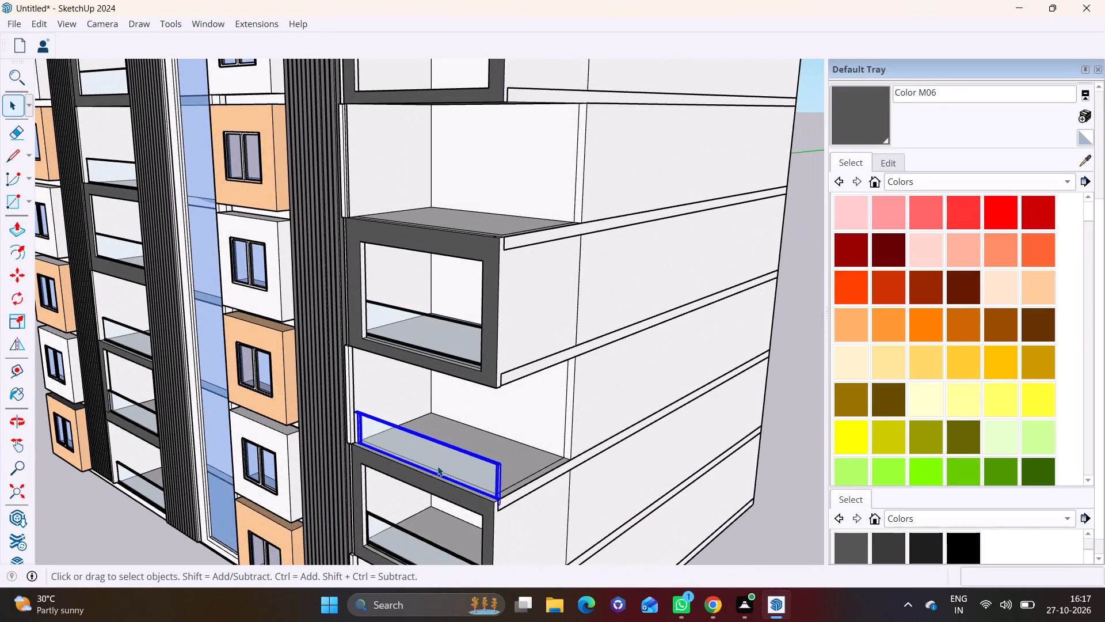
key("m")
left_click(422, 462)
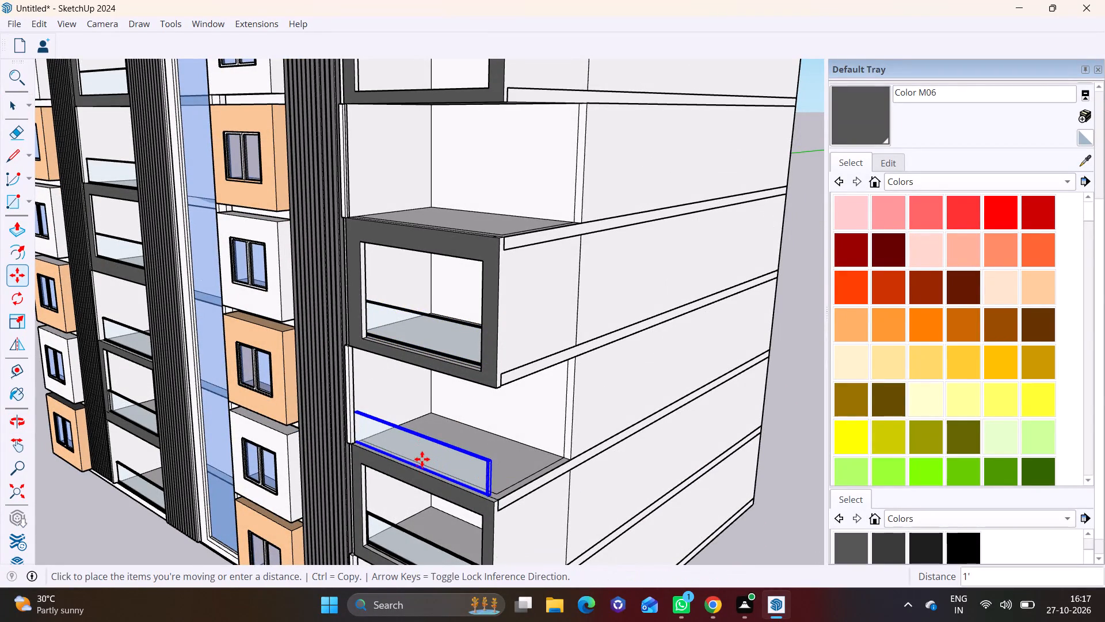
left_click(415, 217)
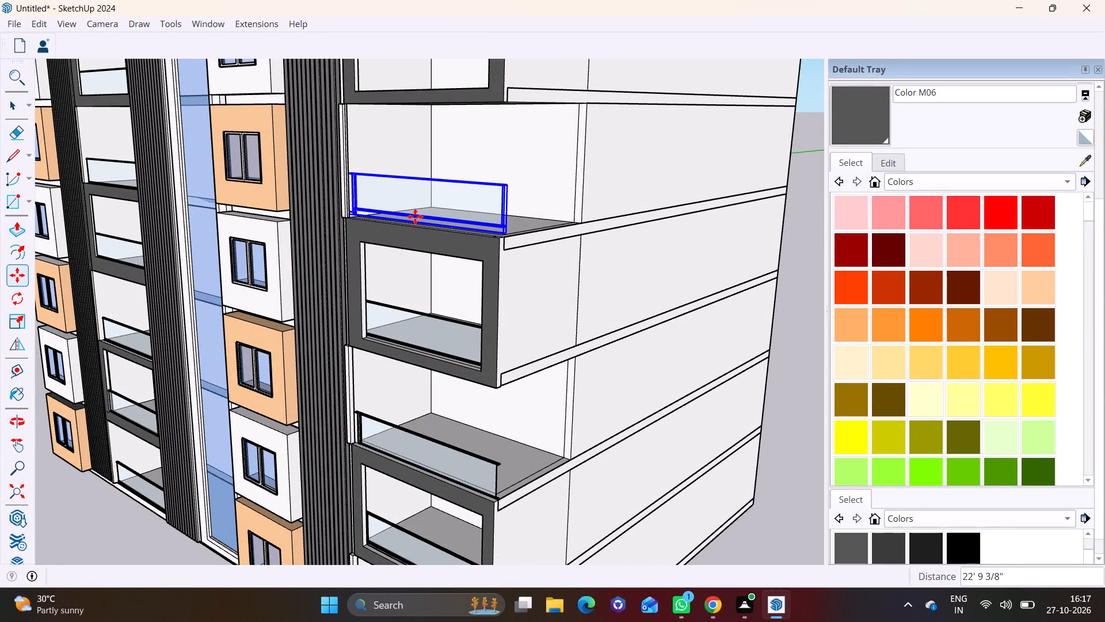
Lower the copied railing about 5" and shift it about 1' 7" back from the slab's front edge.
scroll(475, 217, "up", 7)
middle_click_drag(479, 257, 571, 372)
left_click(522, 314)
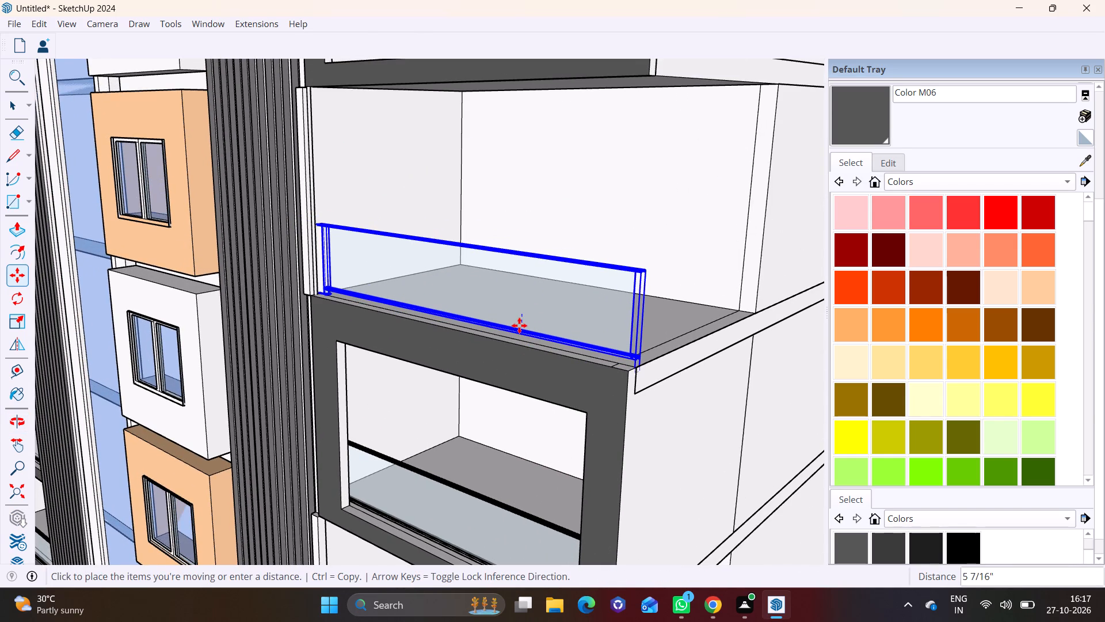
left_click(513, 324)
scroll(608, 351, "up", 2)
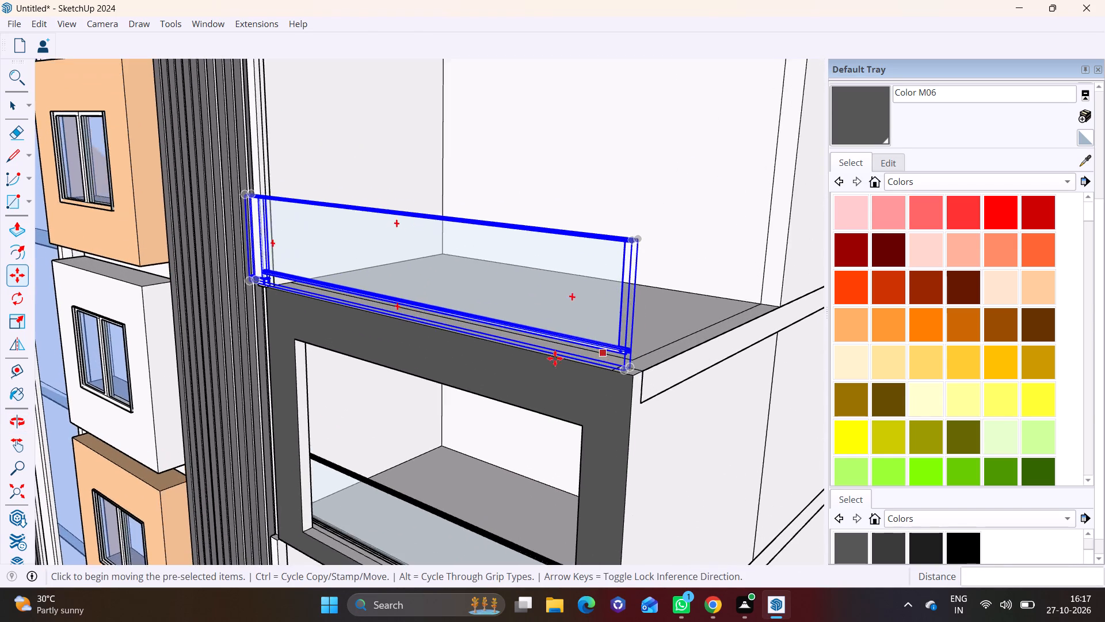
middle_click_drag(523, 358, 602, 361)
scroll(340, 351, "up", 2)
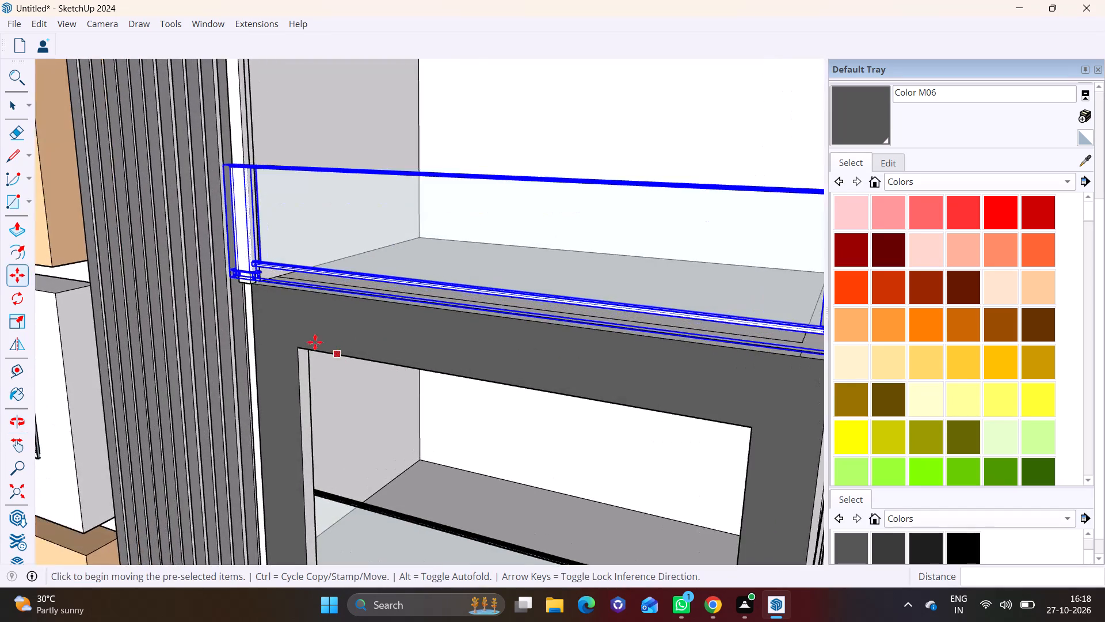
scroll(315, 342, "up", 2)
middle_click_drag(281, 320, 386, 358)
left_click(416, 300)
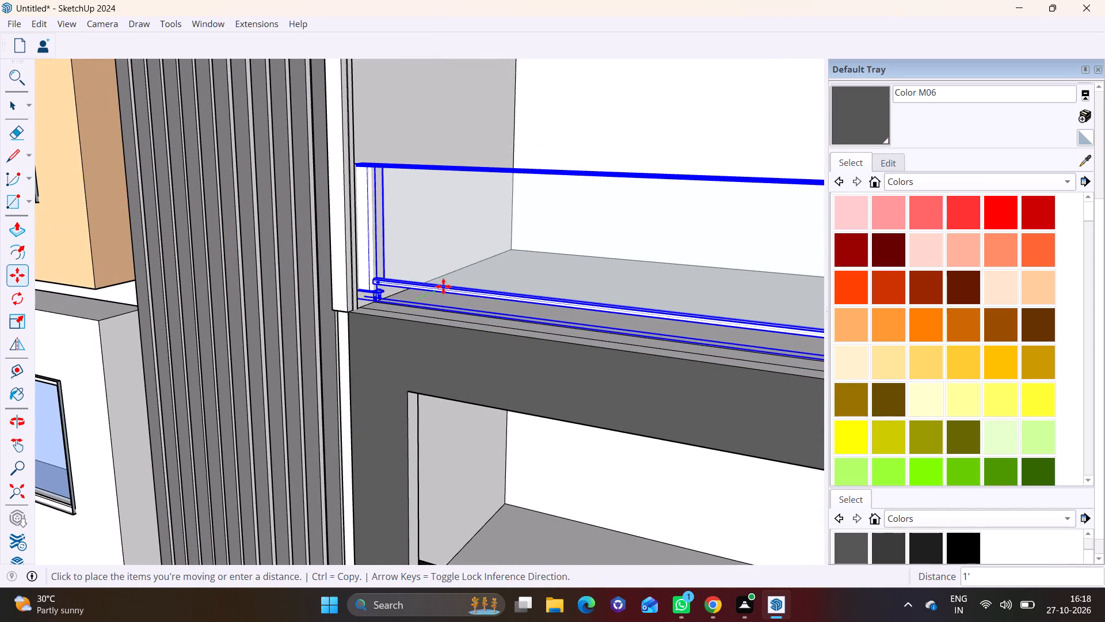
left_click(447, 292)
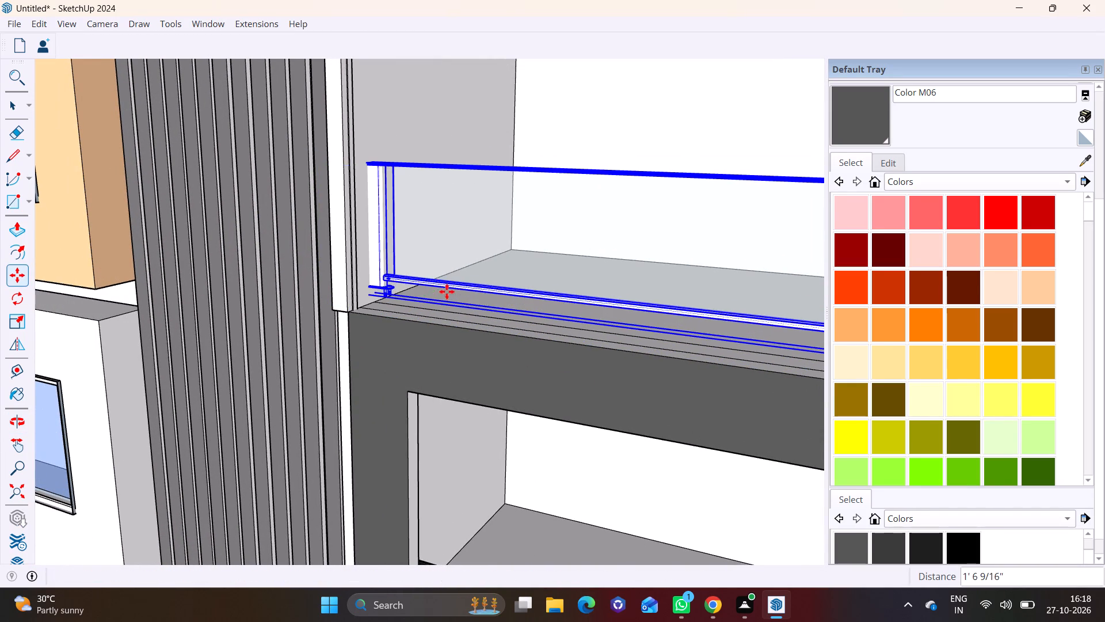
Move the copied railing forward again toward the slab's front edge, just above the dark frame.
middle_click_drag(492, 309, 288, 351)
scroll(342, 360, "down", 6)
middle_click_drag(386, 417, 369, 309, "shift")
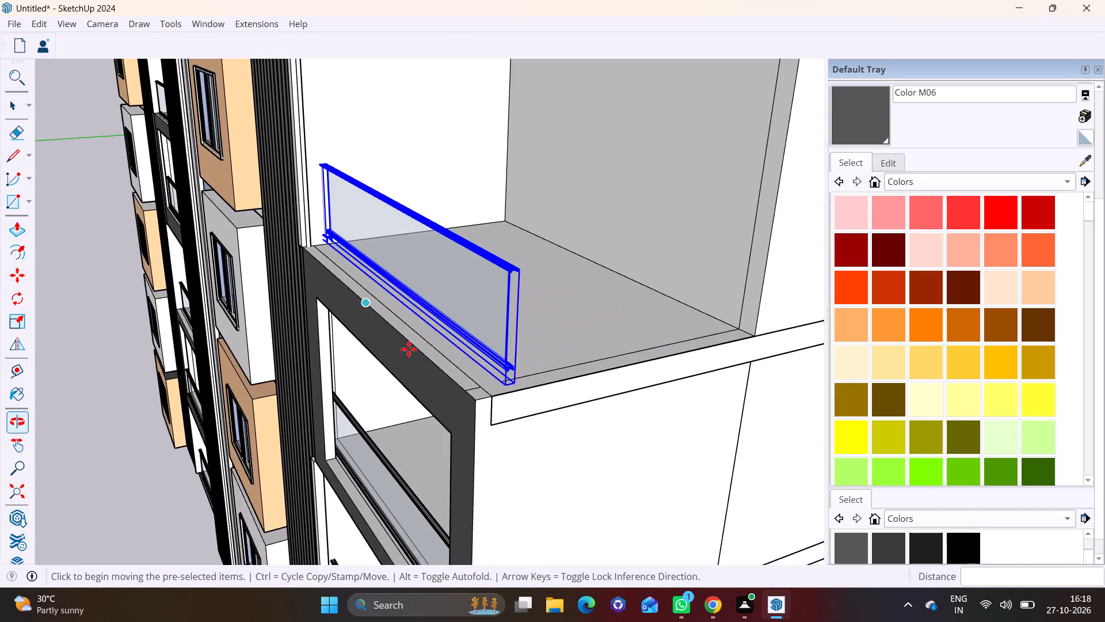
middle_click_drag(464, 380, 454, 426)
scroll(452, 397, "up", 2)
left_click(494, 415)
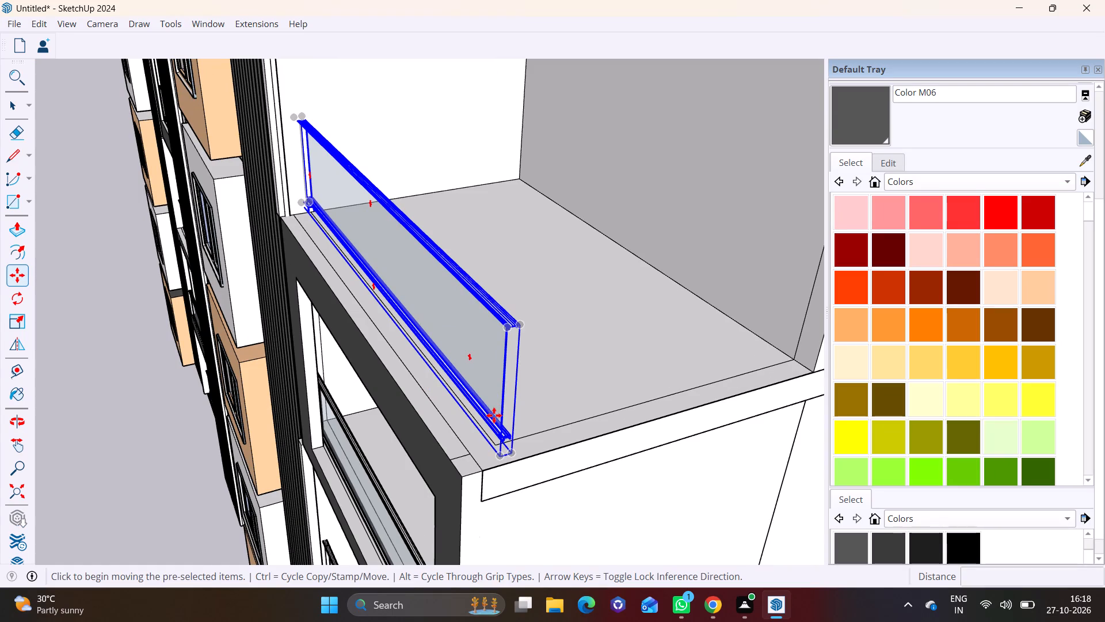
left_click(486, 411)
left_click(493, 446)
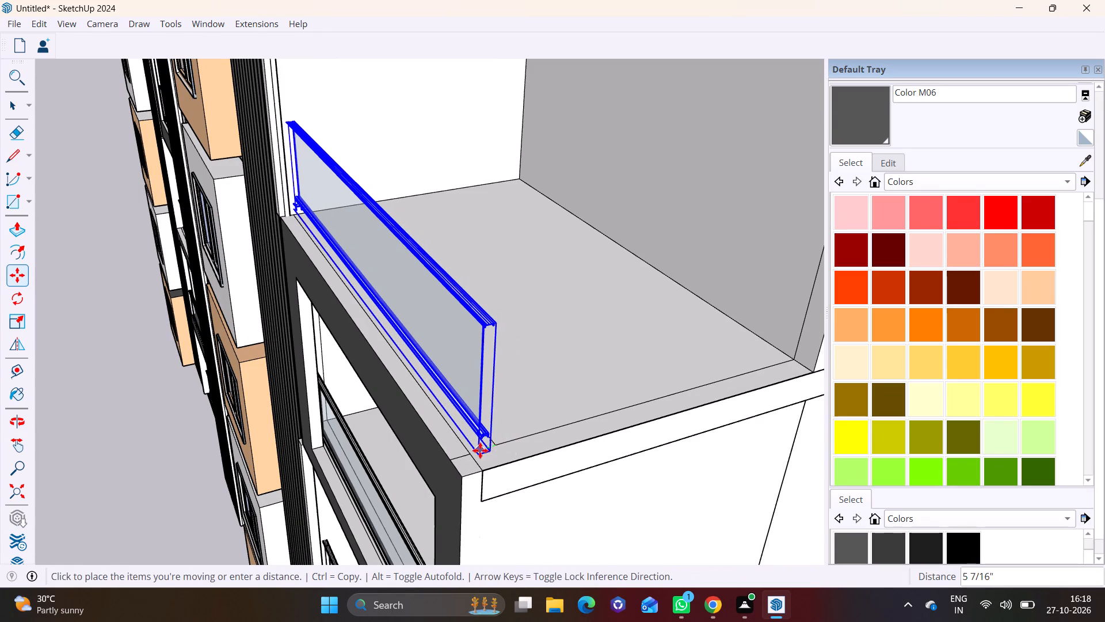
left_click(466, 453)
Stretch the copied railing lengthwise toward the balcony slab's outer corner.
scroll(480, 461, "up", 2)
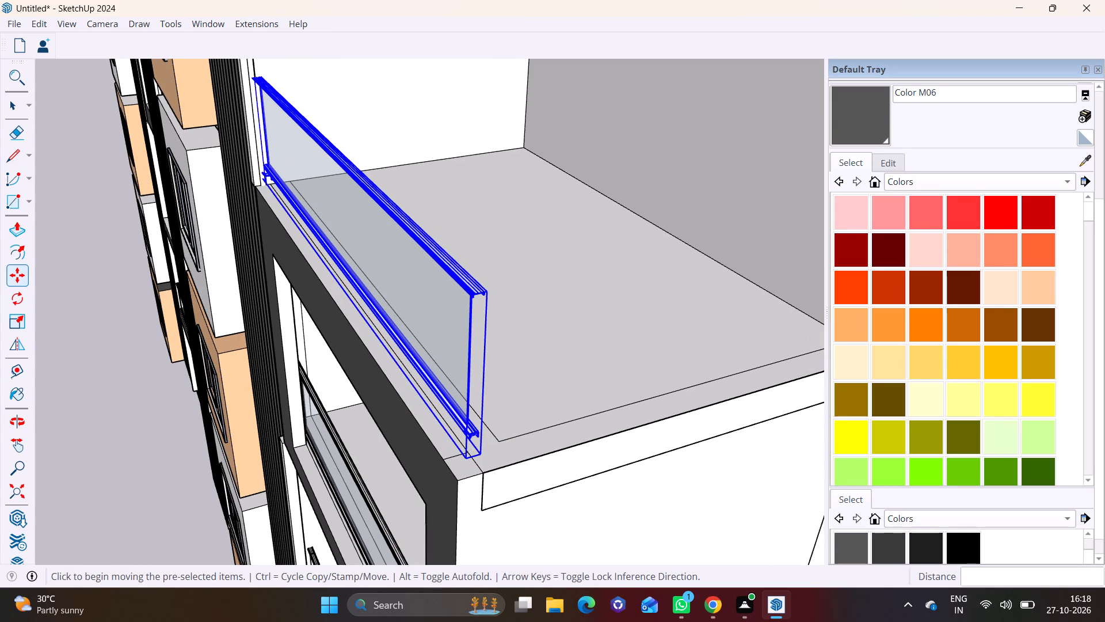
left_click(24, 325)
left_click(477, 378)
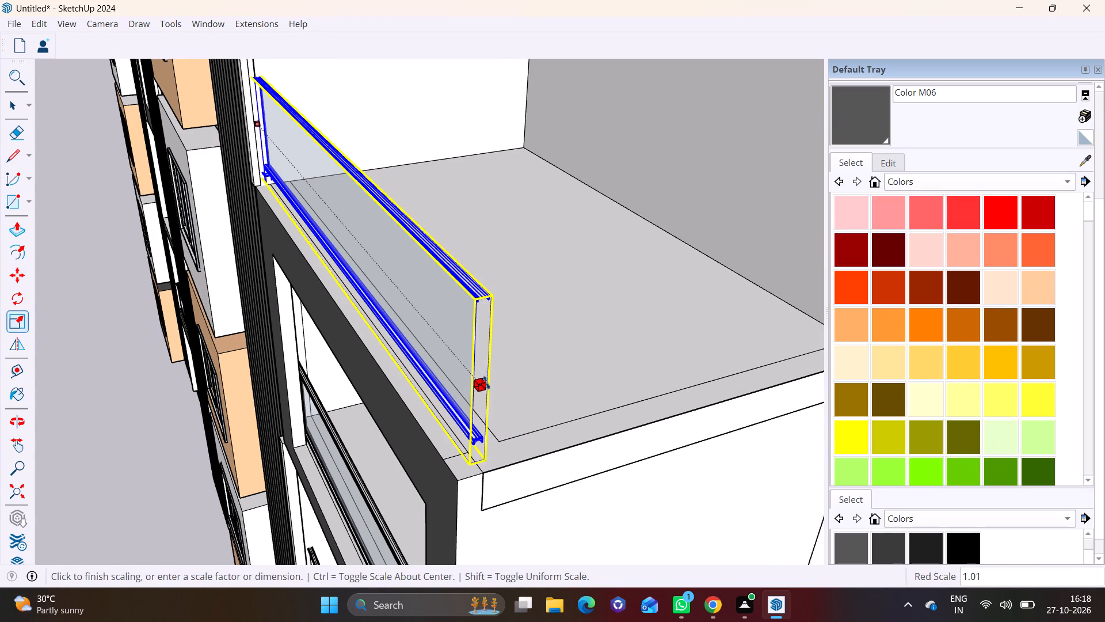
left_click(491, 393)
key("space")
left_click(528, 365)
scroll(467, 337, "down", 4)
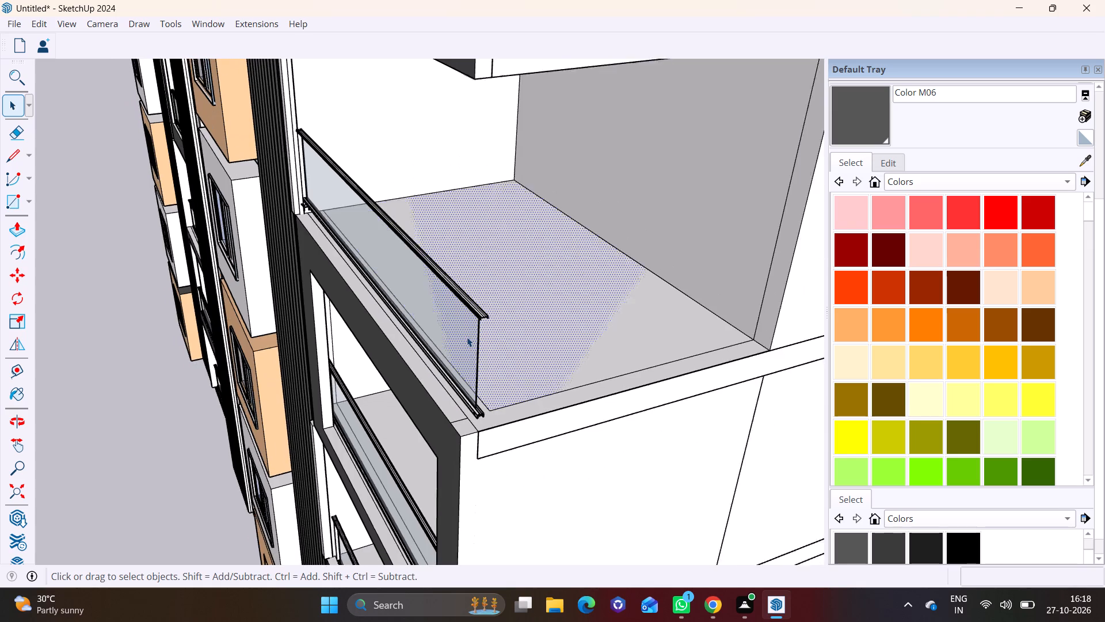
scroll(467, 337, "down", 2)
scroll(485, 398, "up", 7)
left_click(464, 362)
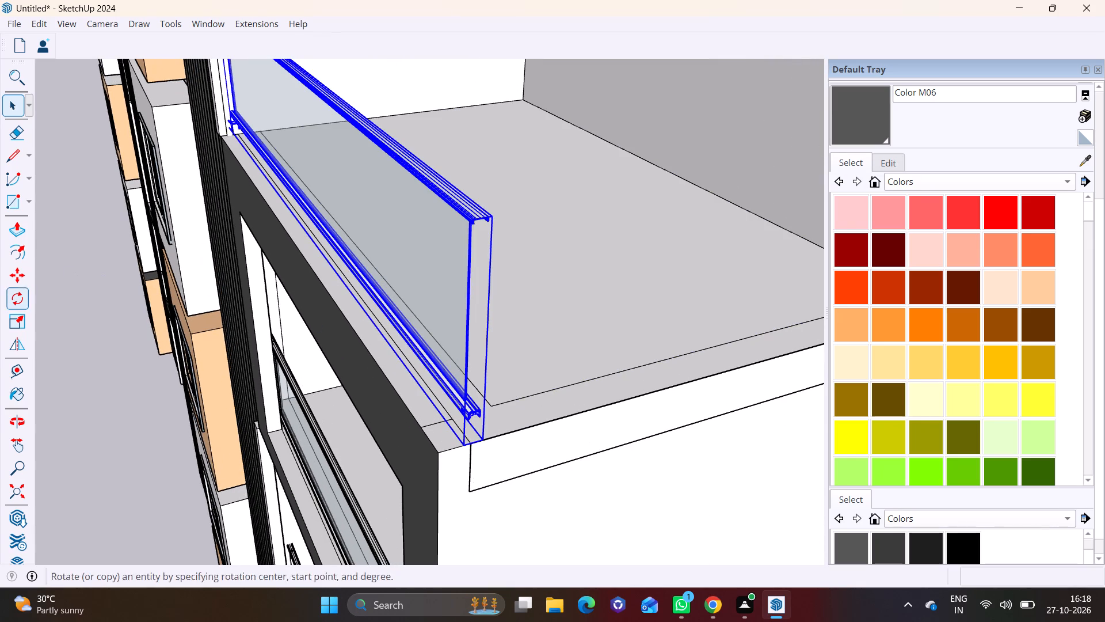
left_click(18, 324)
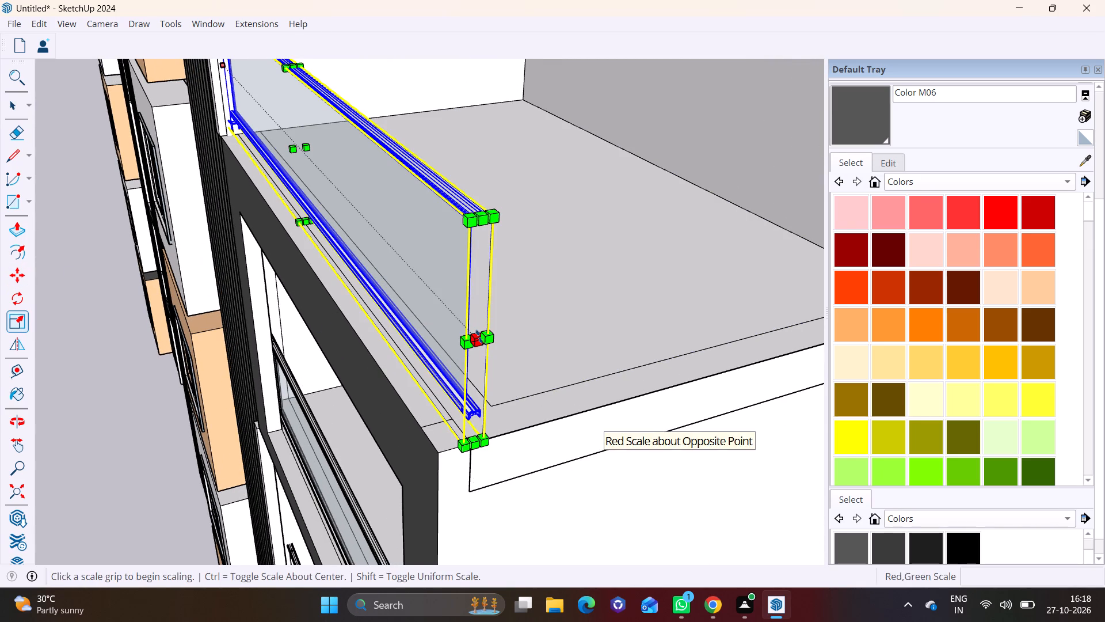
left_click(479, 336)
left_click(490, 365)
key("space")
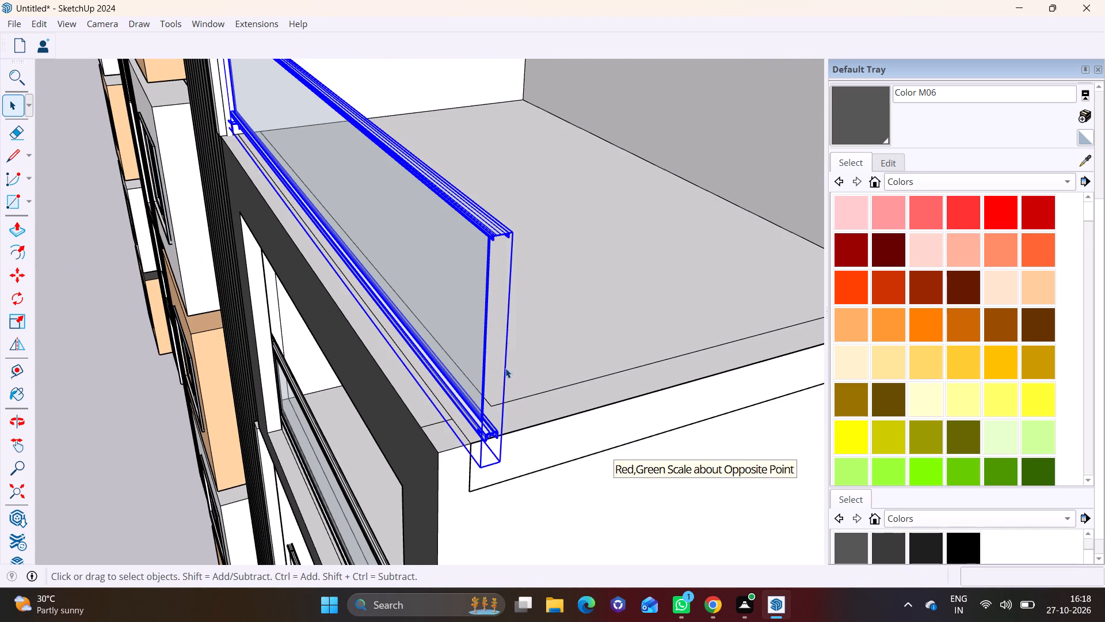
left_click(530, 363)
Nudge the stretched railing about 2" on the open corner balcony.
scroll(529, 371, "down", 13)
middle_click_drag(506, 379, 609, 304)
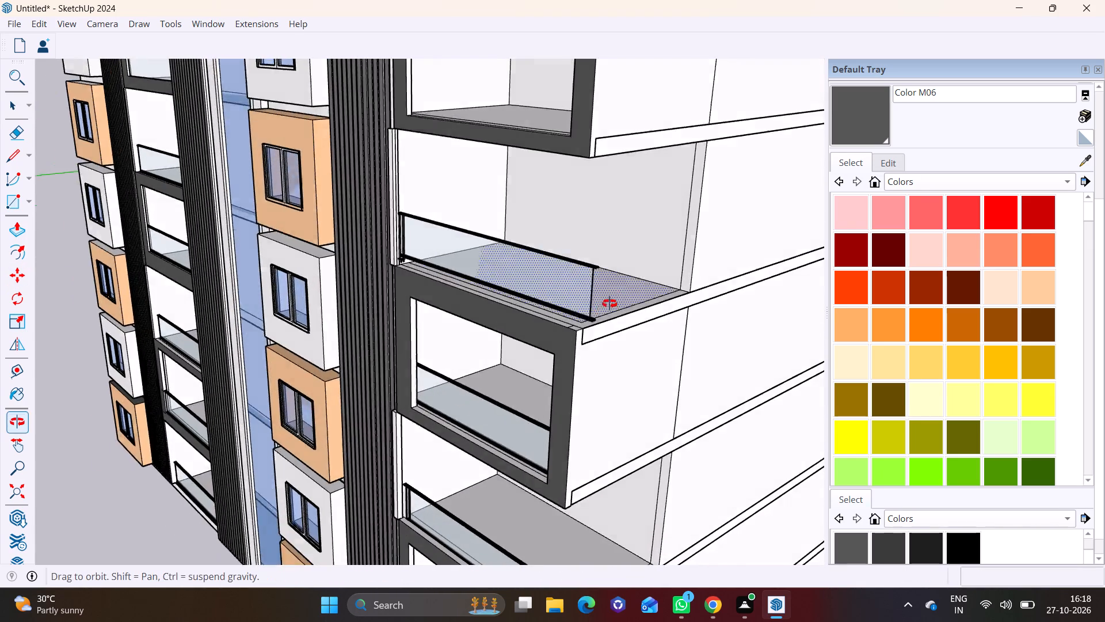
middle_click_drag(609, 304, 616, 290)
middle_click_drag(570, 275, 586, 261)
left_click(539, 244)
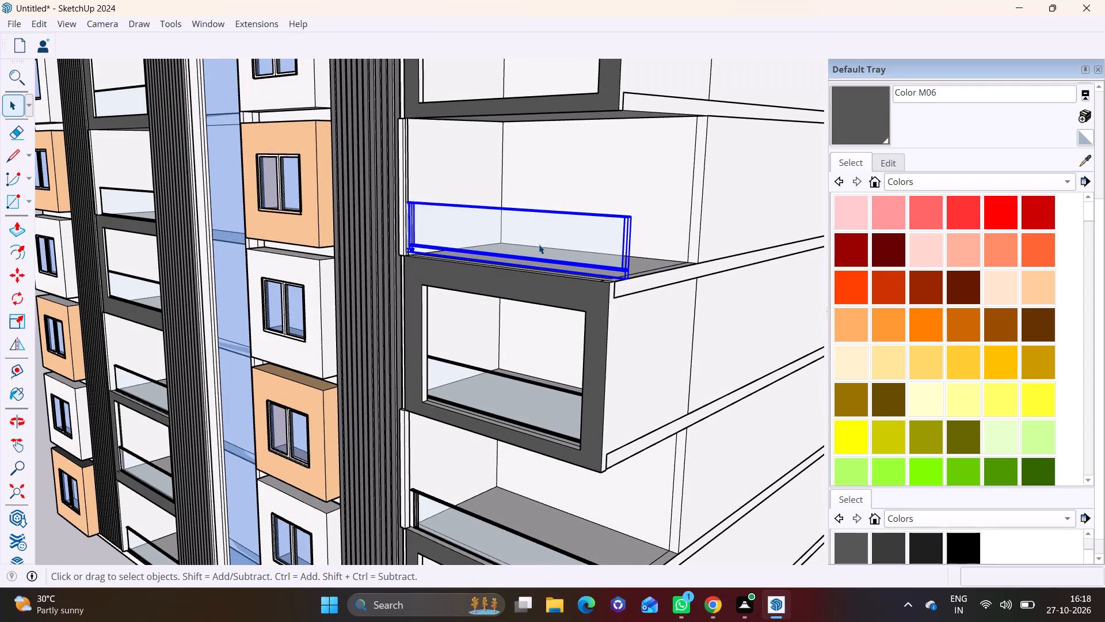
key("m")
left_click(501, 220)
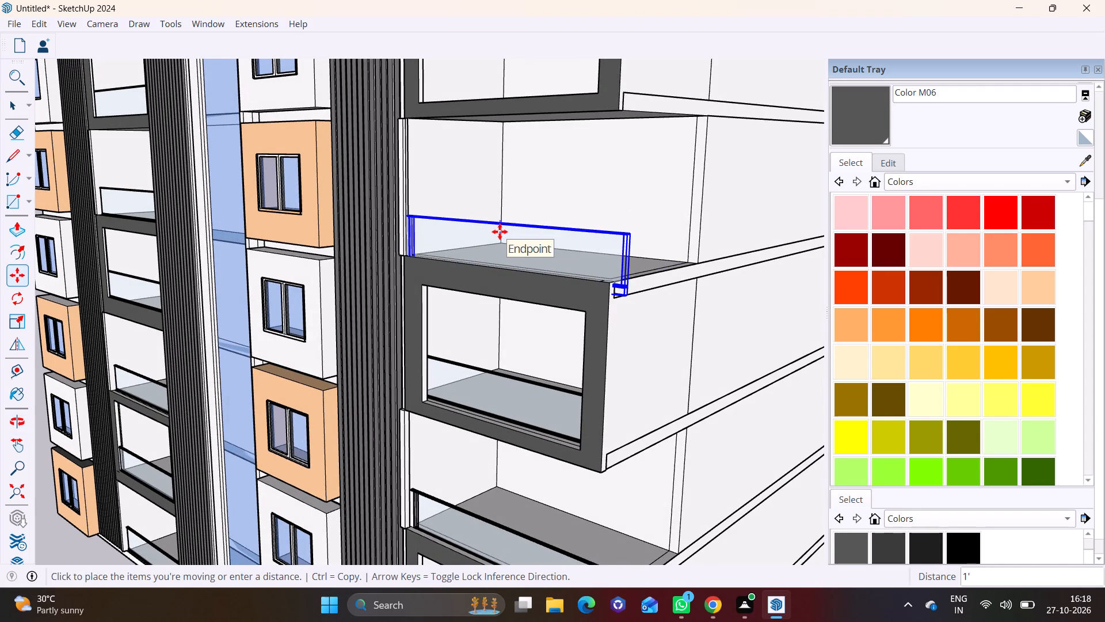
left_click_drag(496, 222, 491, 212)
Lower the open corner balcony's railing by about 1'.
scroll(494, 216, "up", 5)
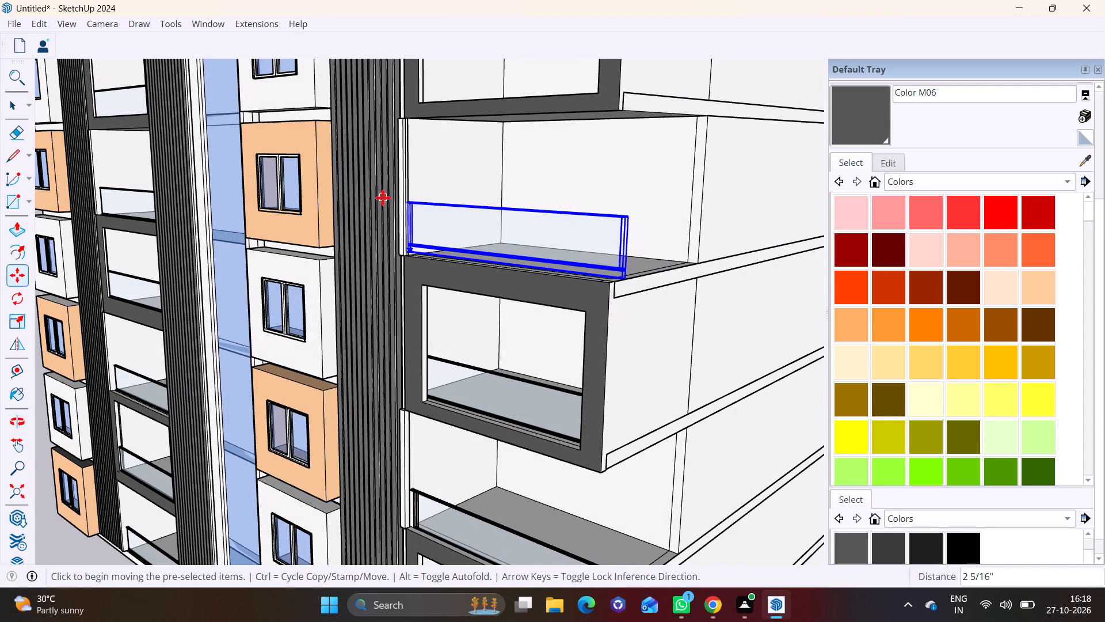
scroll(497, 189, "up", 5)
middle_click_drag(508, 248, 555, 221)
scroll(554, 231, "down", 2)
middle_click_drag(548, 240, 418, 204, "shift")
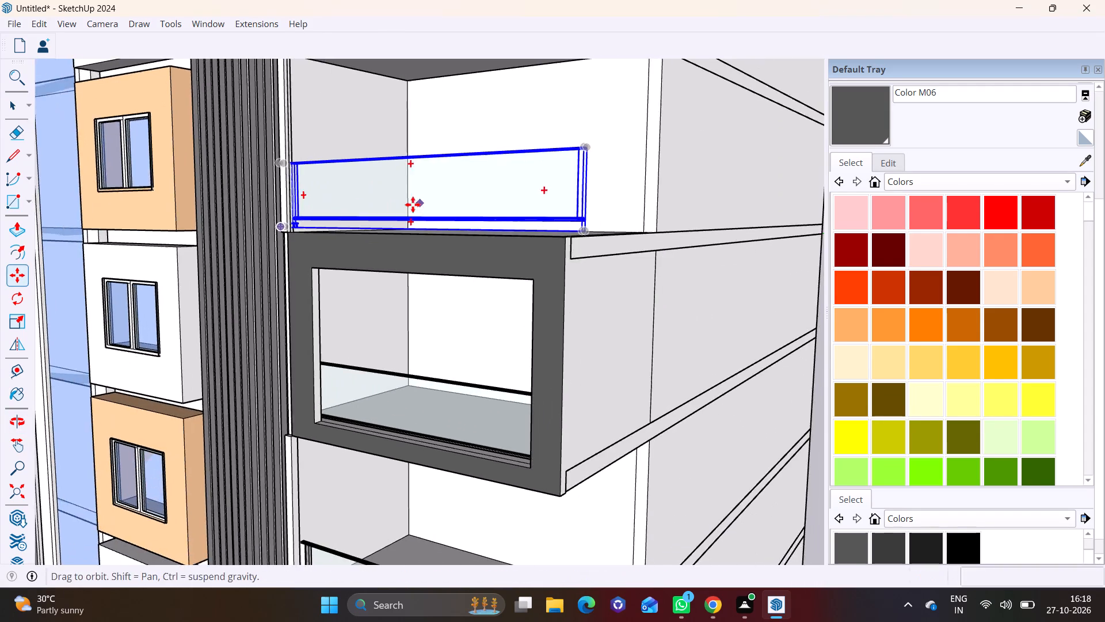
middle_click_drag(420, 217, 492, 256)
scroll(494, 257, "up", 2)
left_click(507, 198)
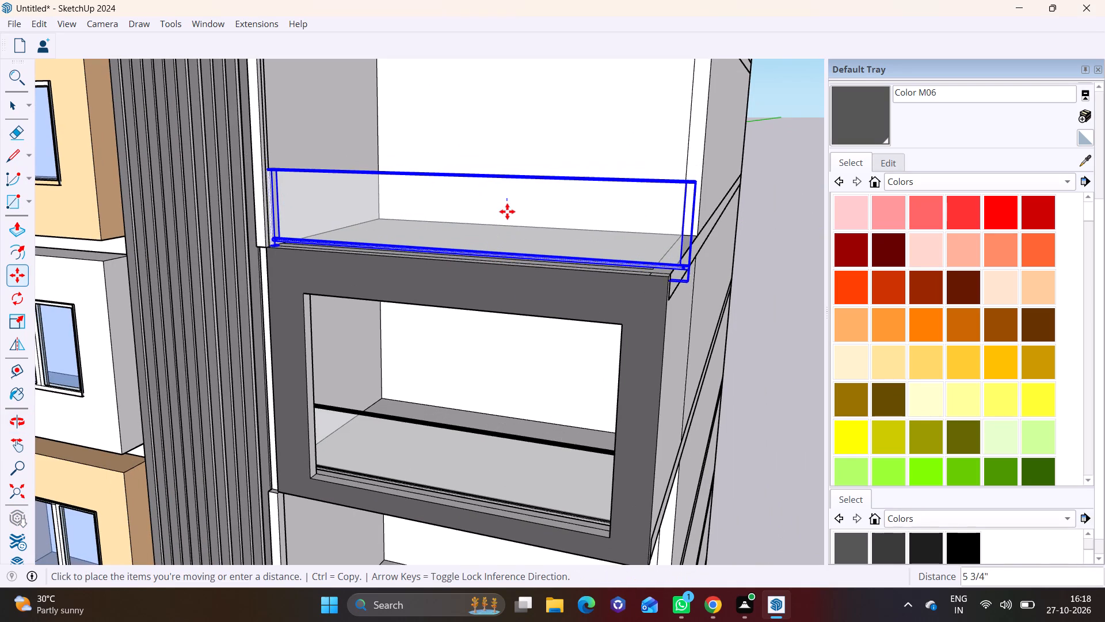
left_click(507, 216)
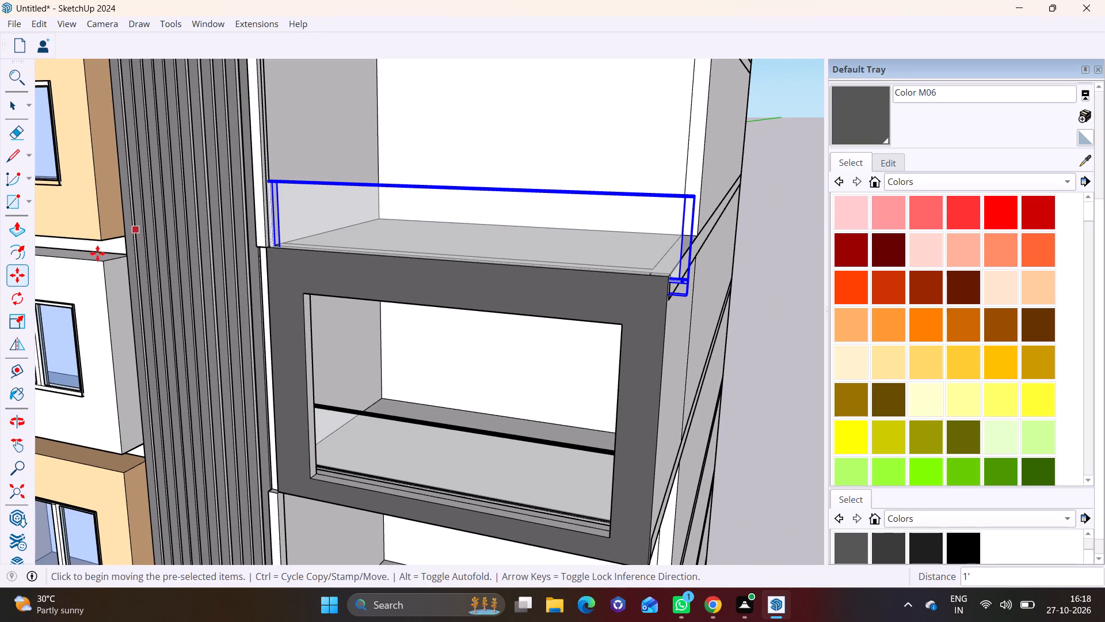
Scale the open corner balcony's railing lengthwise to about 0.96 so it ends at the slab's outer corner.
left_click_drag(18, 325, 18, 316)
scroll(669, 254, "up", 1)
middle_click_drag(668, 253, 490, 248)
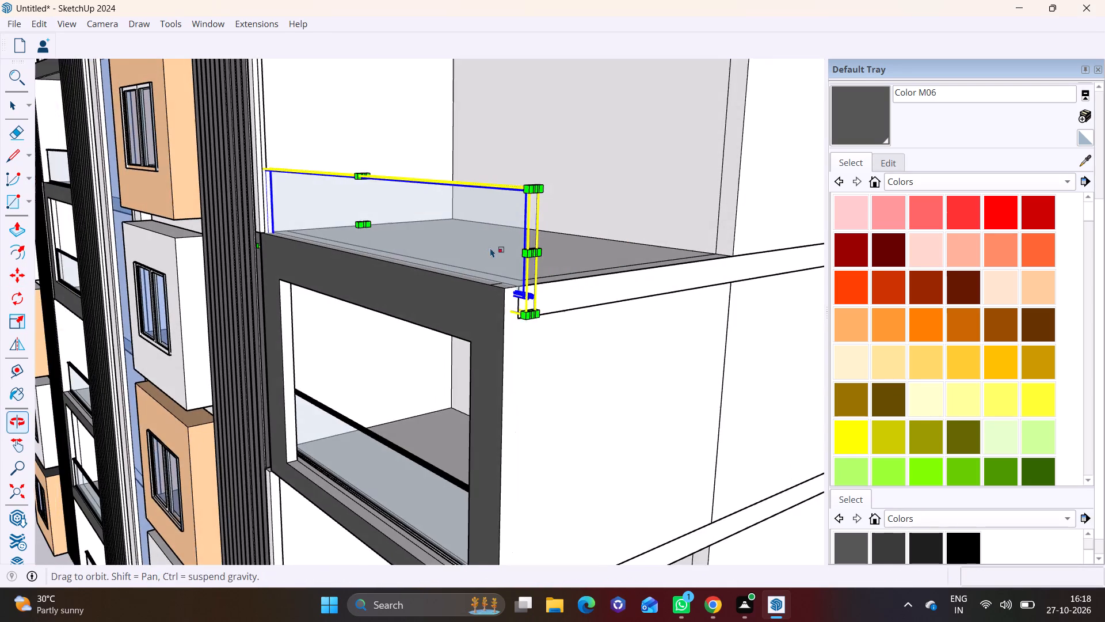
scroll(543, 260, "up", 2)
left_click(531, 249)
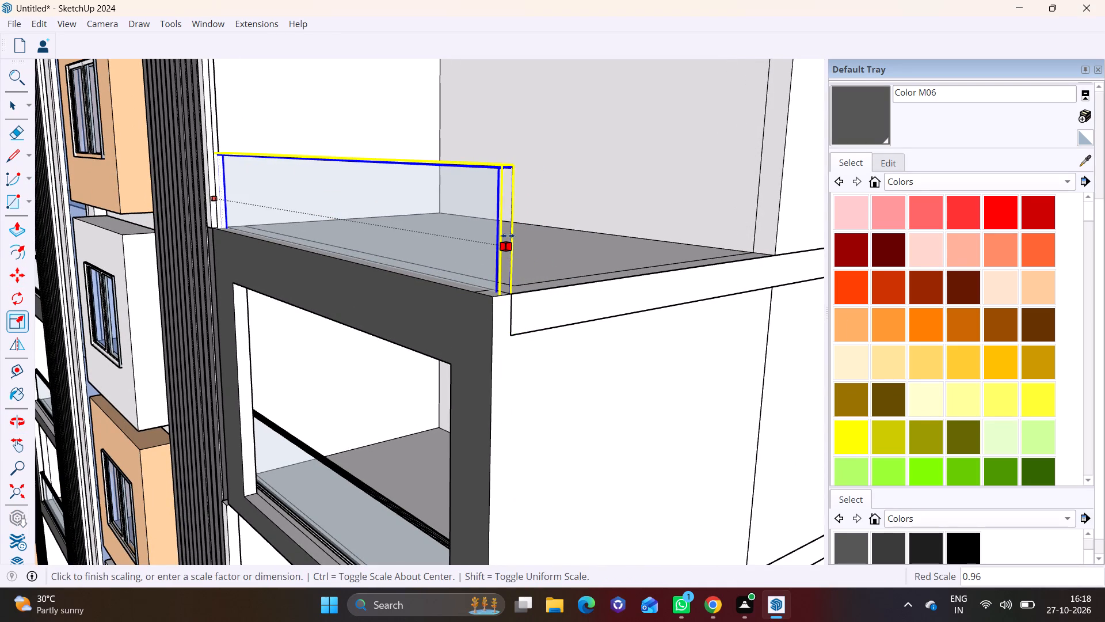
left_click(505, 236)
key("space")
Copy the open corner balcony's railing about 11' 2" straight up into the dark-framed balcony above.
scroll(323, 240, "down", 11)
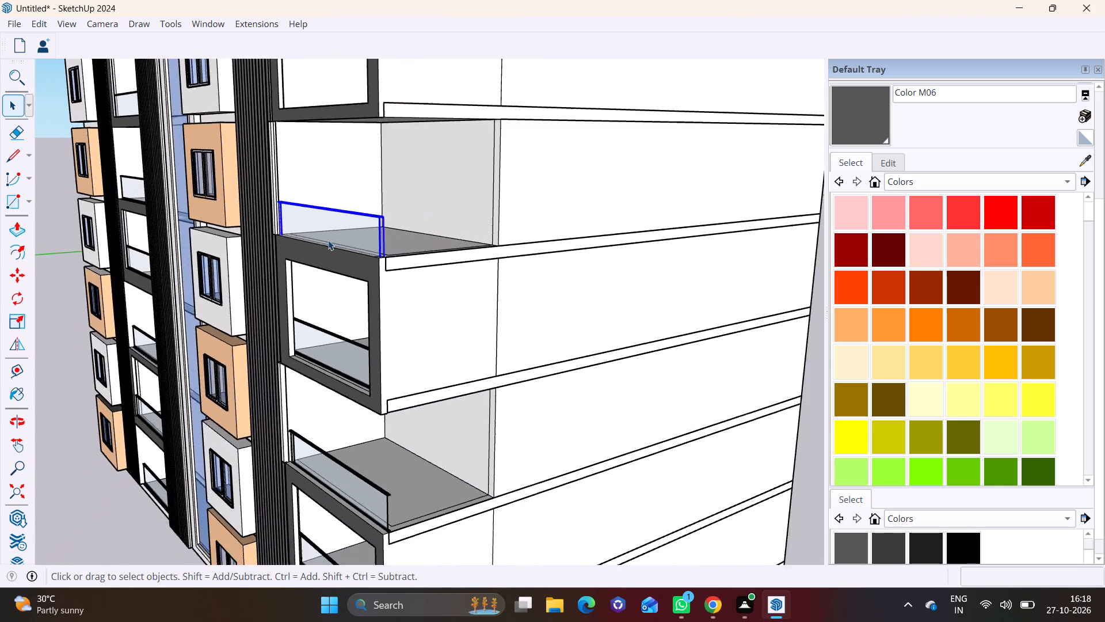
scroll(328, 240, "down", 4)
middle_click_drag(339, 231, 398, 377, "shift")
scroll(418, 382, "up", 7)
left_click(398, 377)
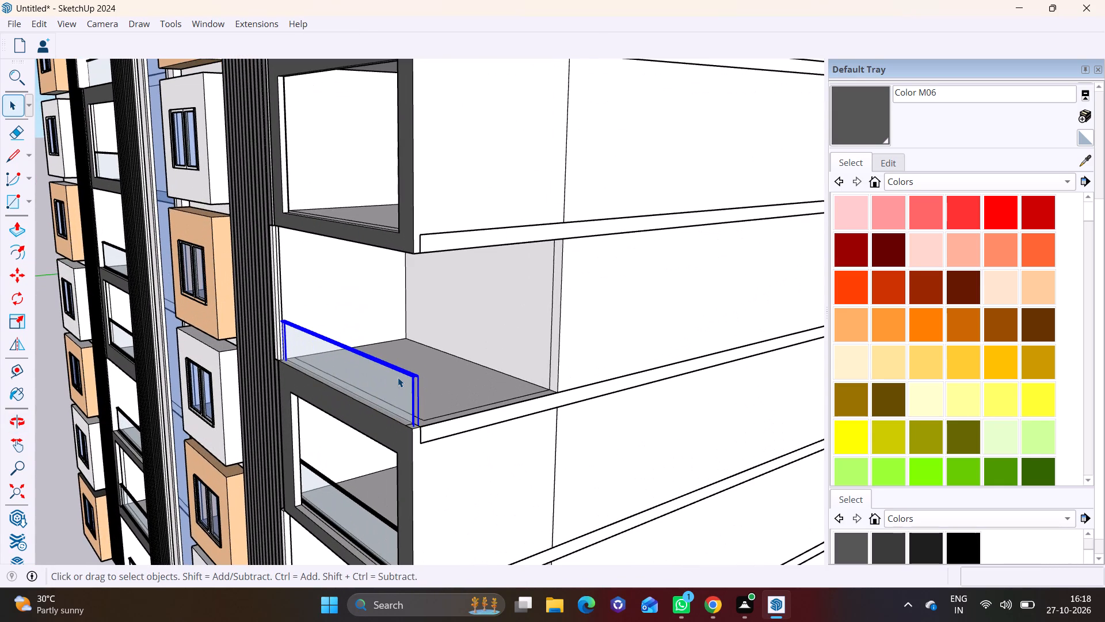
key("m")
left_click(359, 377)
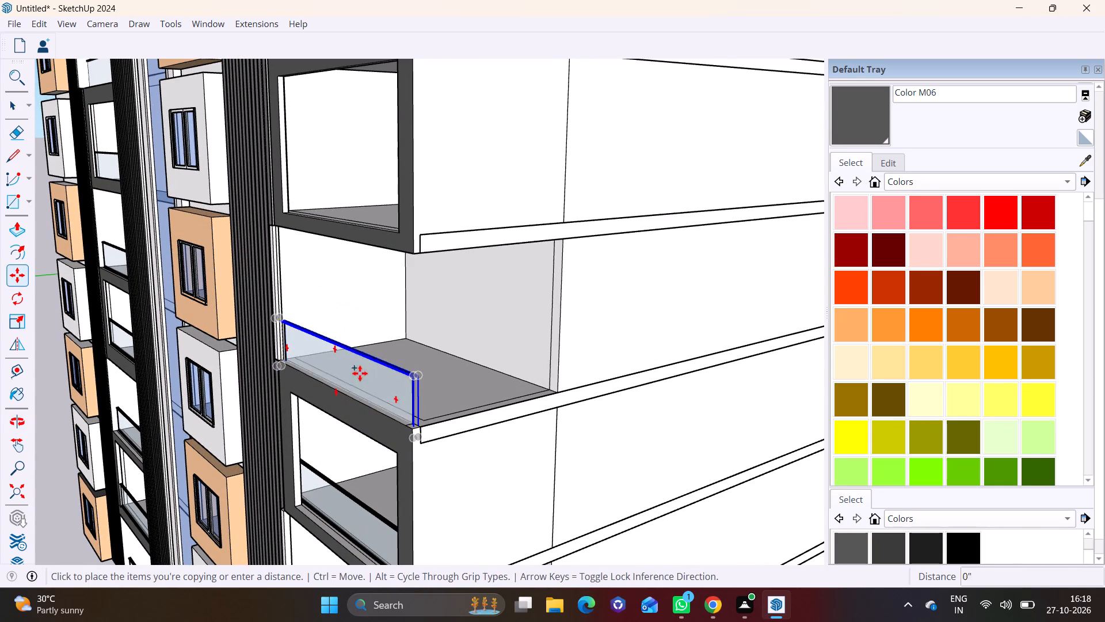
left_click(360, 199)
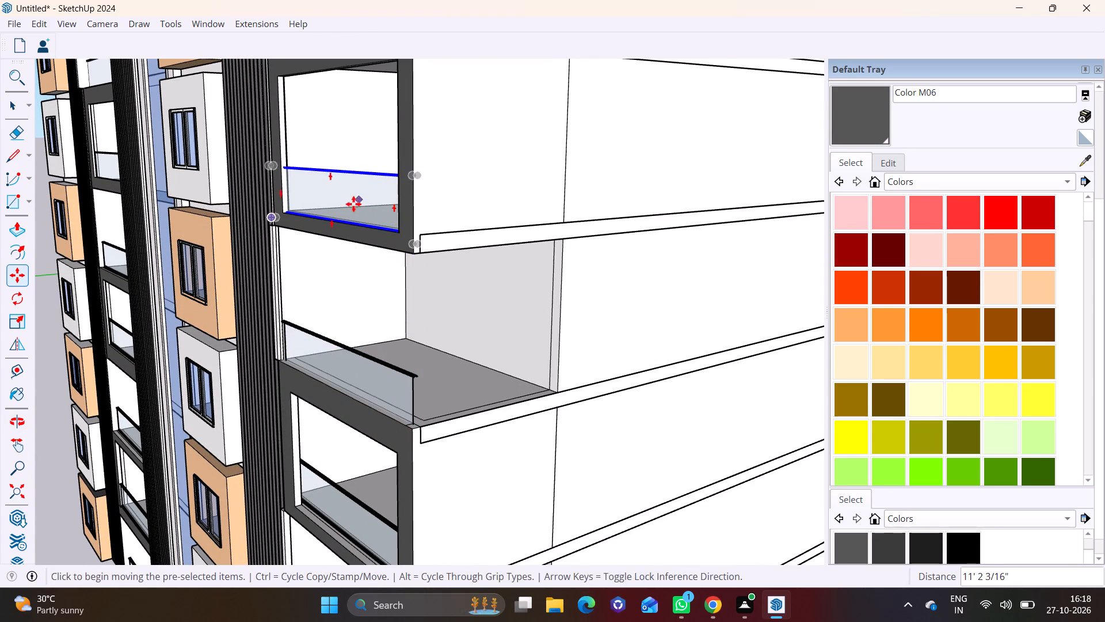
Copy the uppermost dark-framed balcony's railing about 11' straight up to the open corner balcony beneath the roof.
scroll(353, 242, "down", 3)
middle_click_drag(361, 260, 384, 429, "shift")
left_click(395, 408)
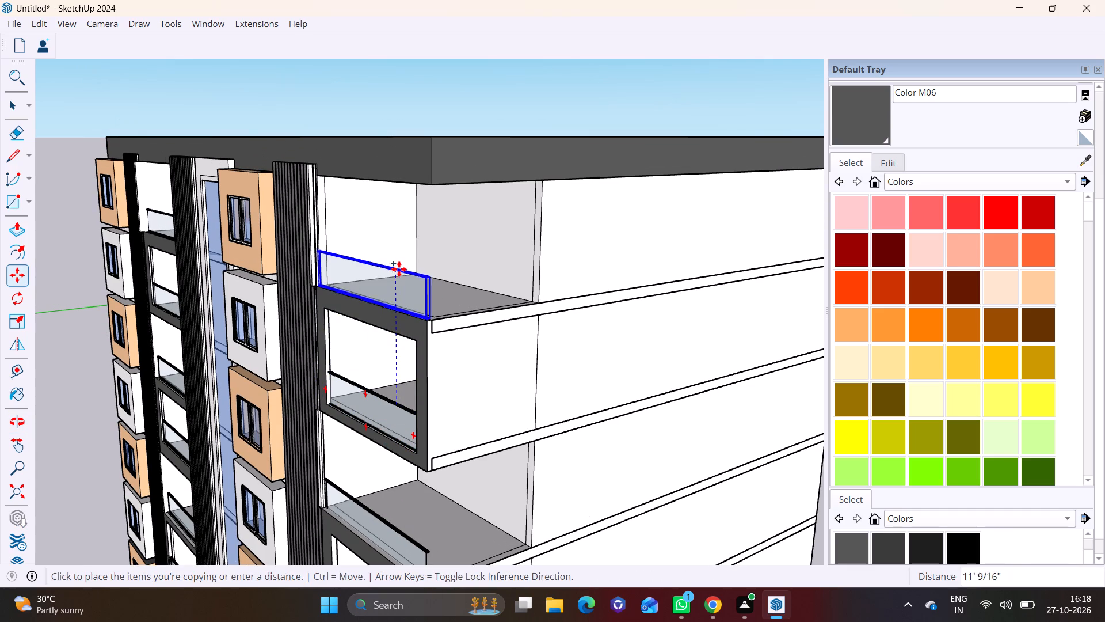
left_click(399, 269)
key("space")
left_click(458, 328)
Check the railings of the corner balcony column from the roof level down to the ground.
scroll(426, 302, "up", 3)
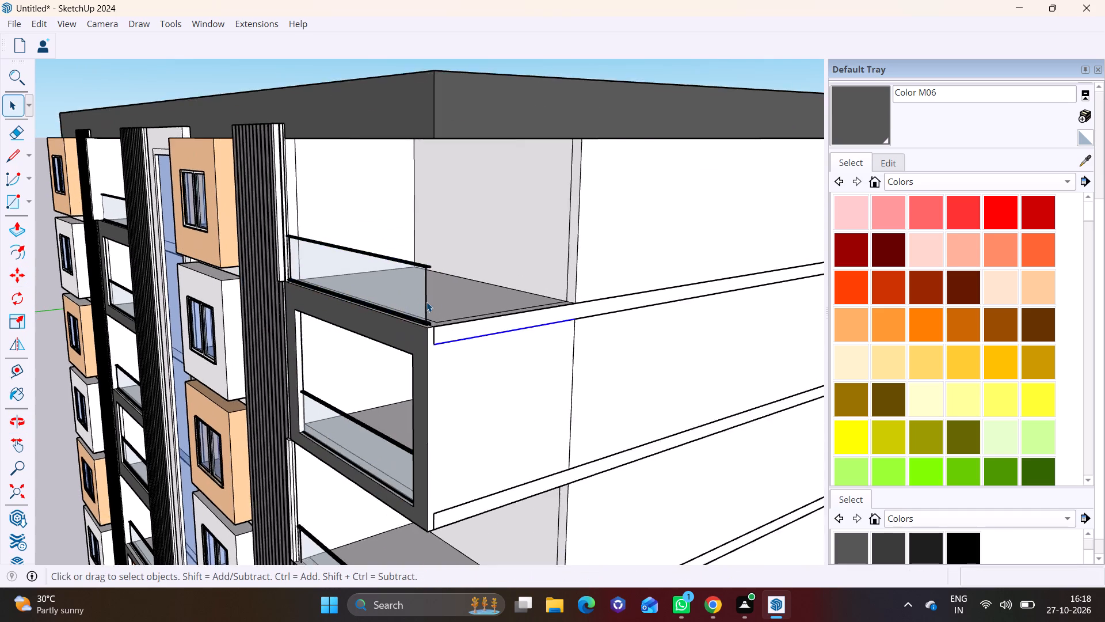
scroll(426, 302, "up", 7)
scroll(485, 318, "down", 15)
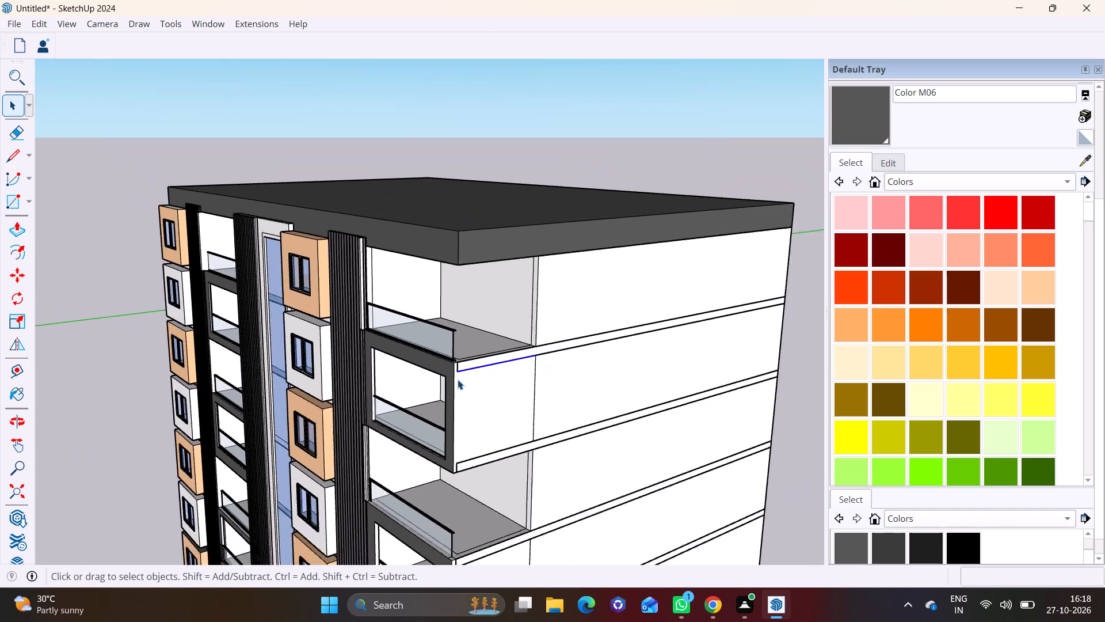
scroll(458, 380, "down", 5)
middle_click_drag(458, 381, 420, 219, "shift")
middle_click_drag(442, 389, 407, 206, "shift")
scroll(450, 403, "up", 2)
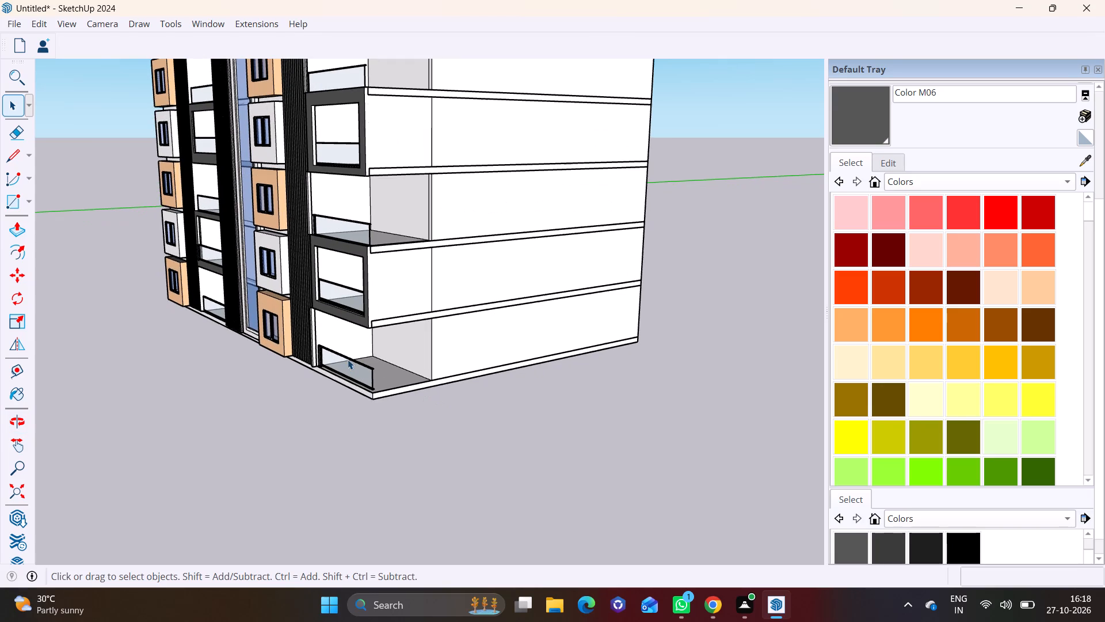
Copy the ground-floor corner balcony's railing about 85' up onto the building's flat roof.
left_click(348, 359)
key("m")
left_click(349, 361)
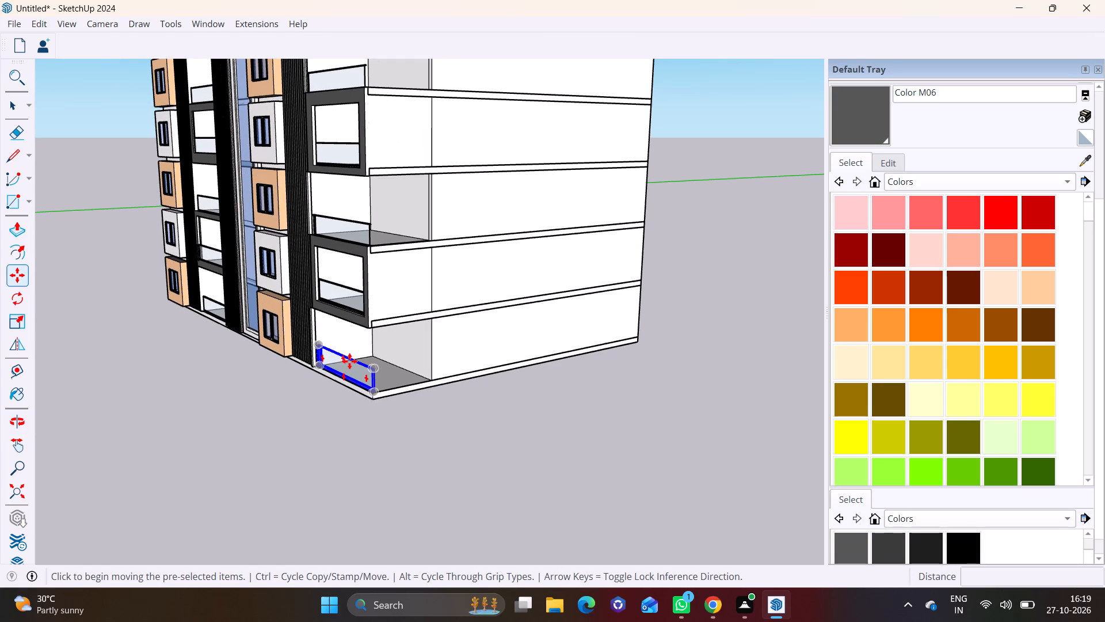
scroll(363, 232, "down", 5)
scroll(425, 137, "up", 1, "shift")
middle_click_drag(425, 137, 430, 487, "shift")
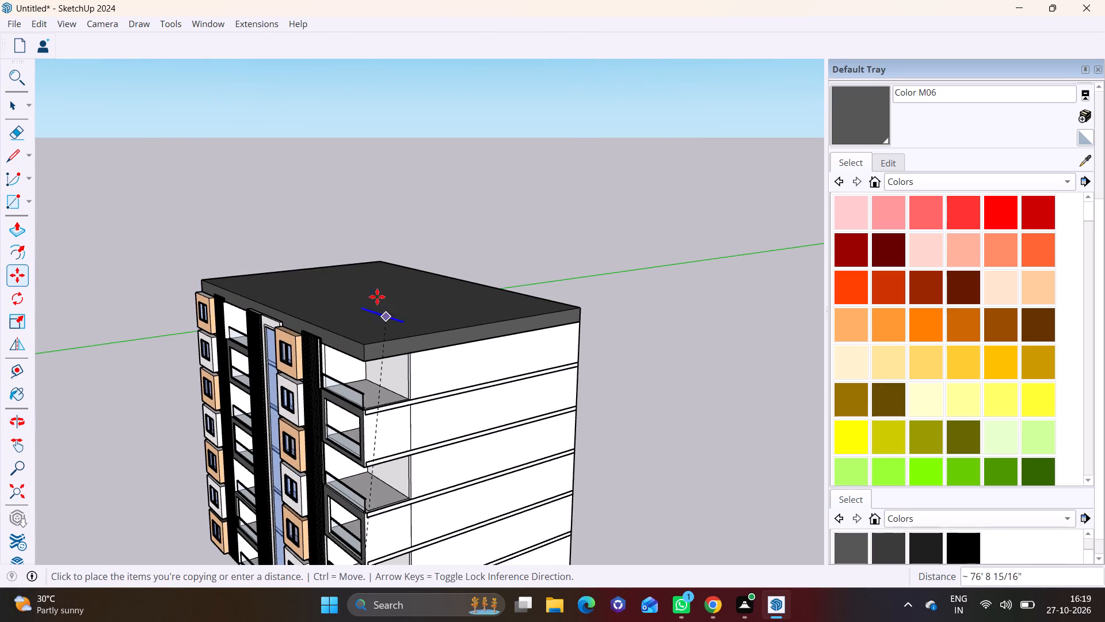
middle_click_drag(378, 291, 380, 382)
middle_click_drag(376, 354, 554, 284)
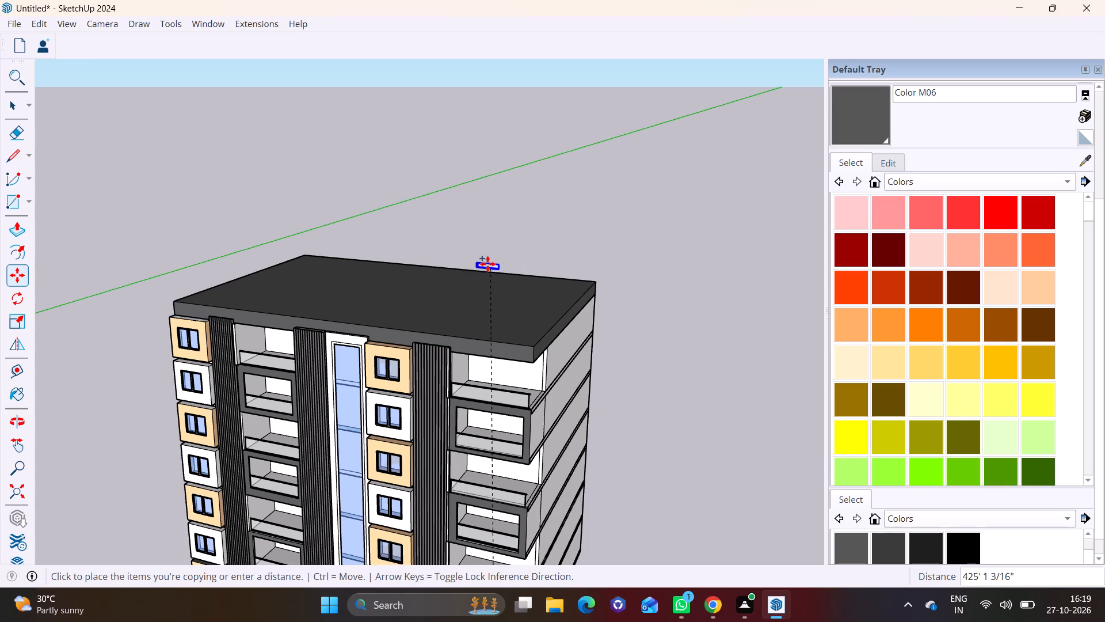
scroll(411, 283, "up", 6)
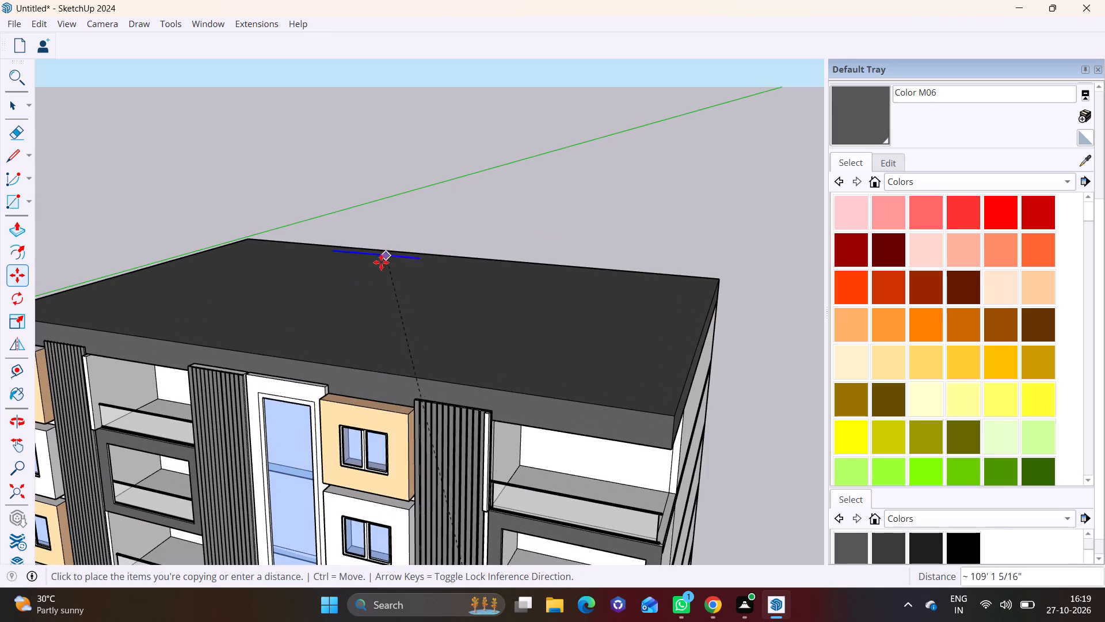
middle_click_drag(420, 327, 544, 245)
left_click(427, 278)
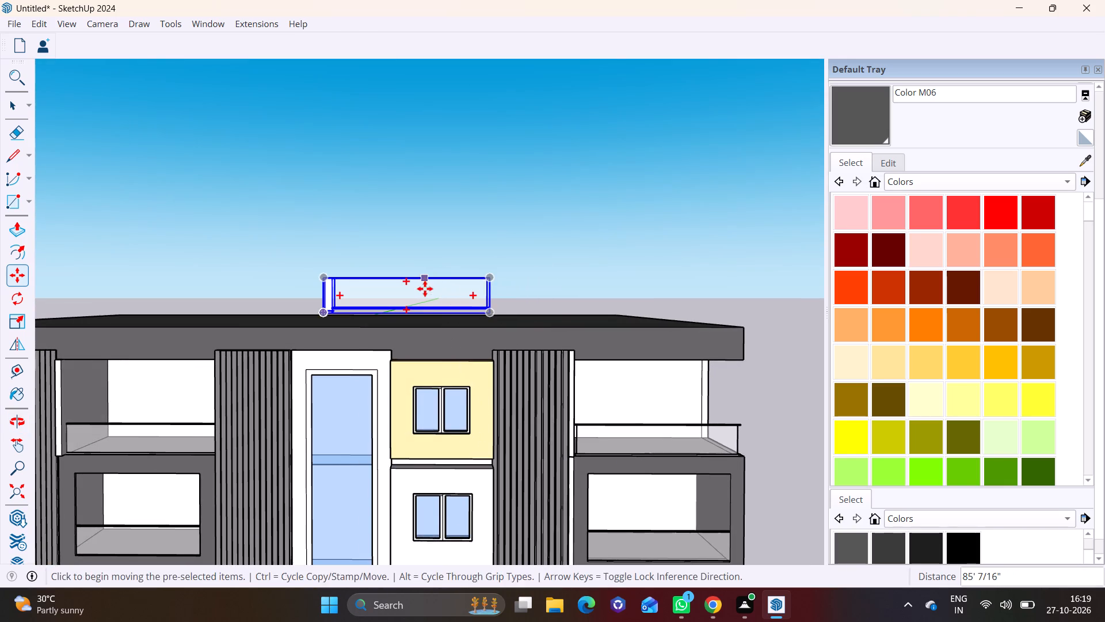
Rotate the railing copy on the roof 90 degrees horizontally so it runs parallel to the side wall.
middle_click_drag(451, 302, 444, 398)
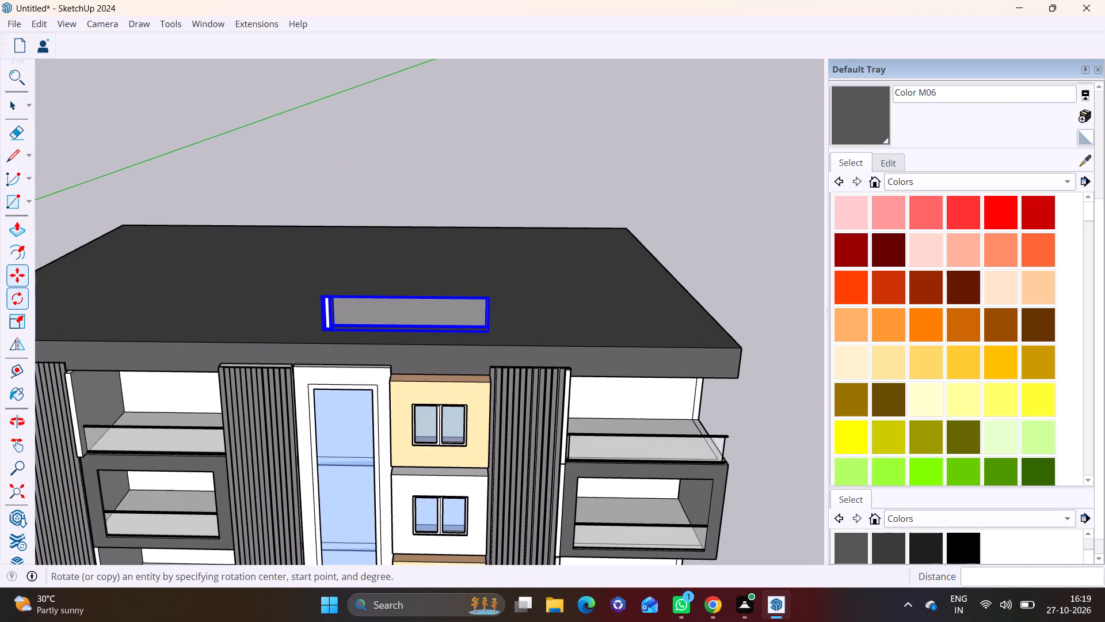
left_click_drag(17, 299, 26, 294)
left_click(529, 271)
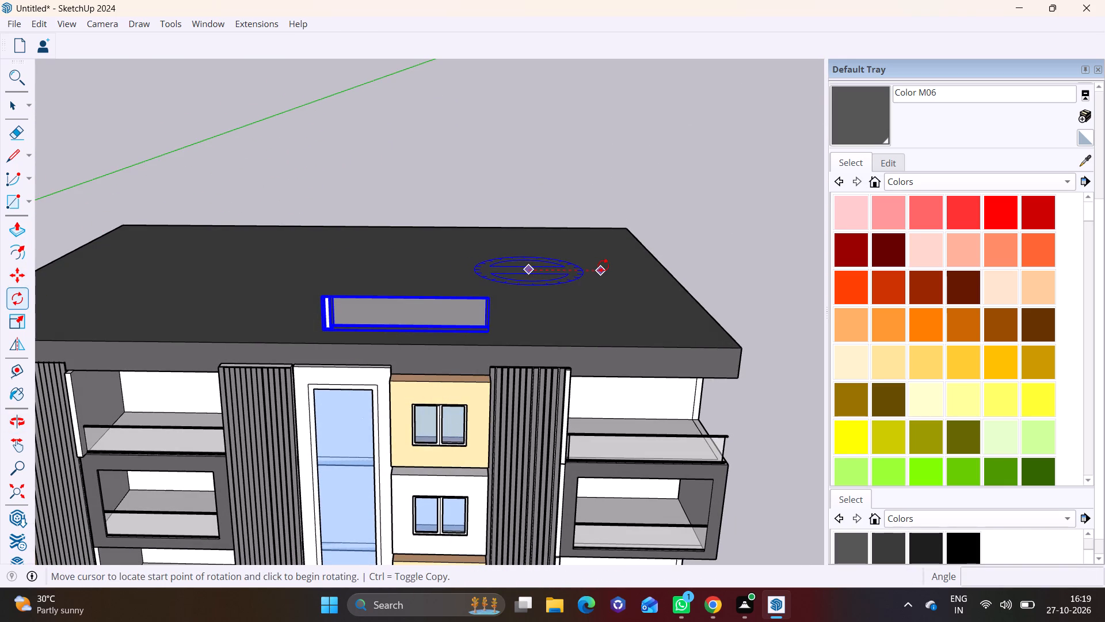
left_click(603, 266)
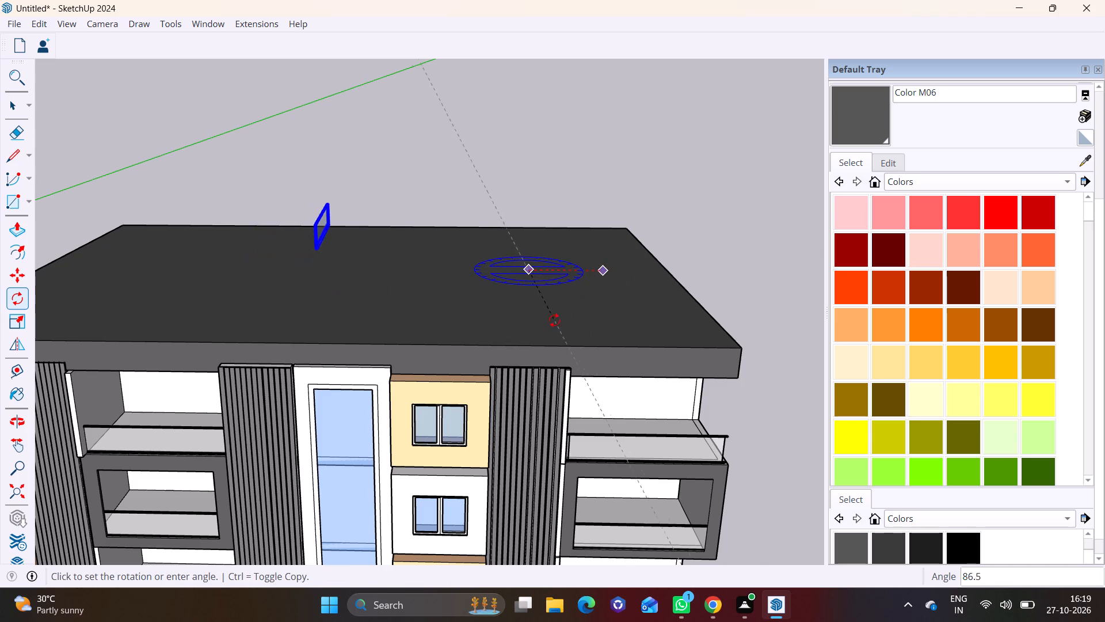
left_click(543, 324)
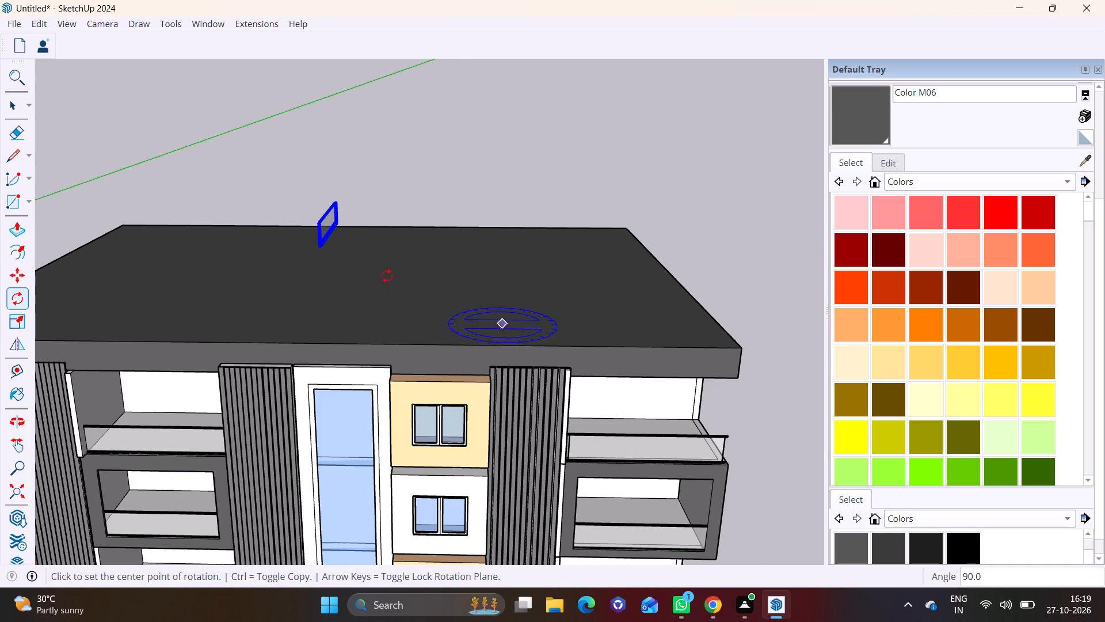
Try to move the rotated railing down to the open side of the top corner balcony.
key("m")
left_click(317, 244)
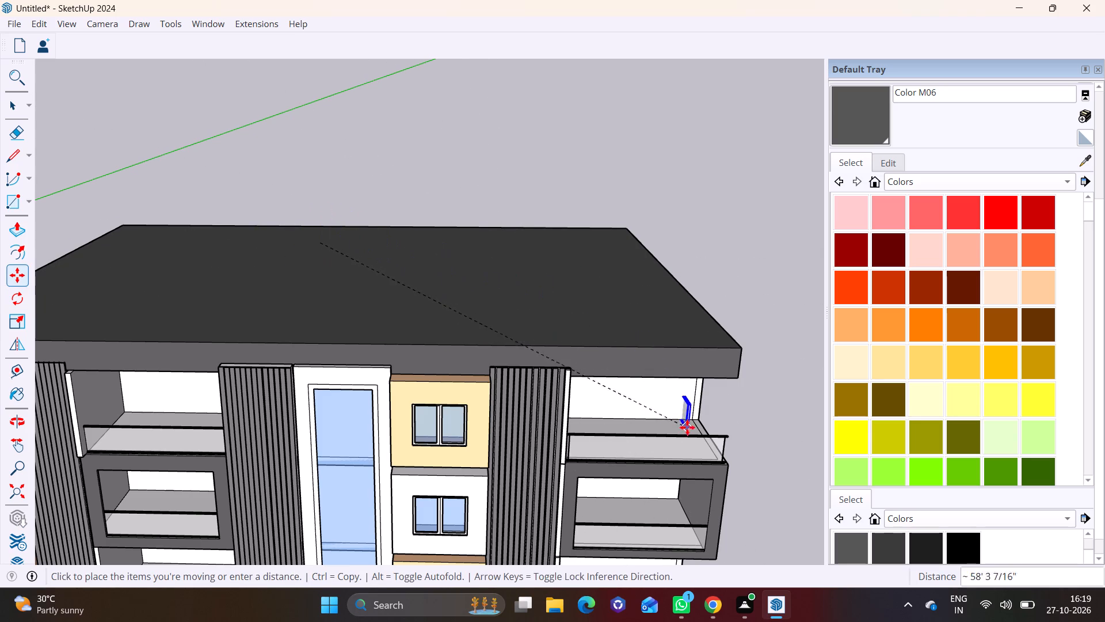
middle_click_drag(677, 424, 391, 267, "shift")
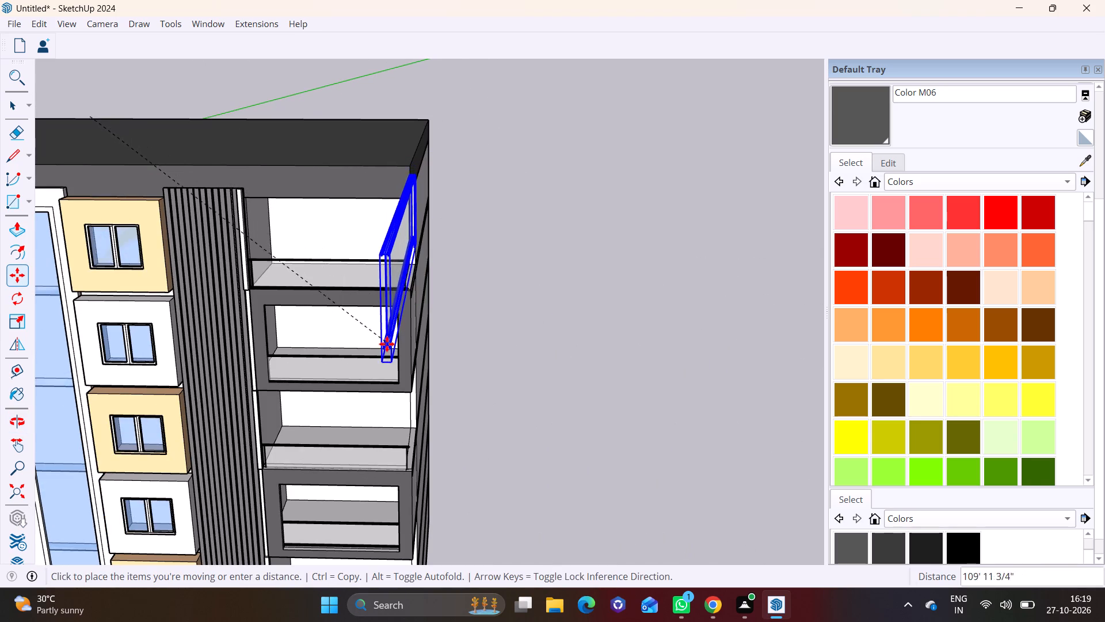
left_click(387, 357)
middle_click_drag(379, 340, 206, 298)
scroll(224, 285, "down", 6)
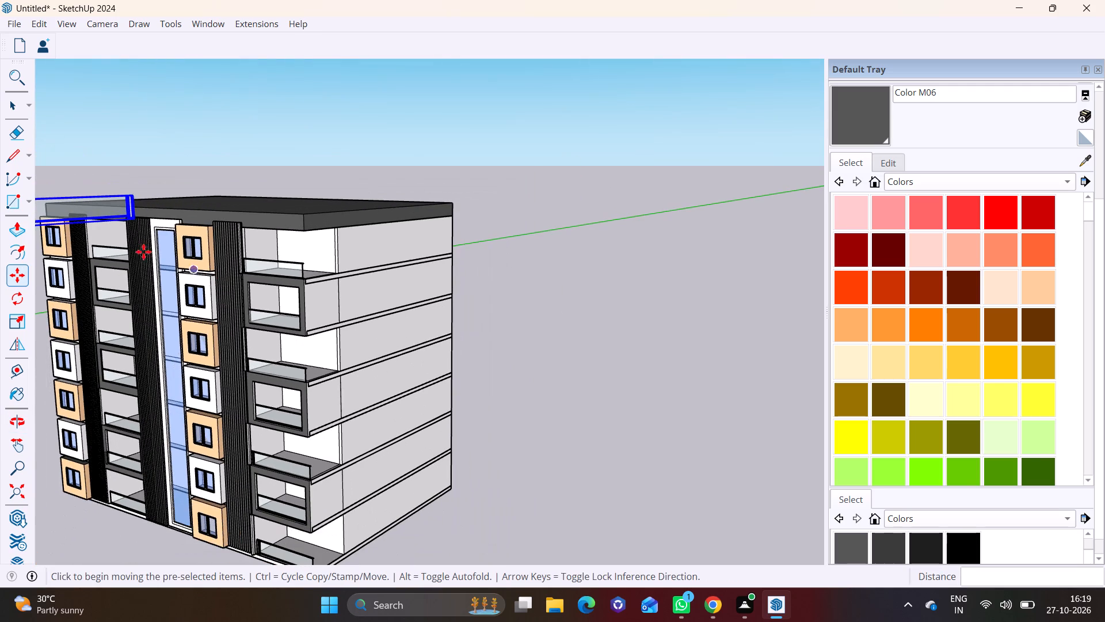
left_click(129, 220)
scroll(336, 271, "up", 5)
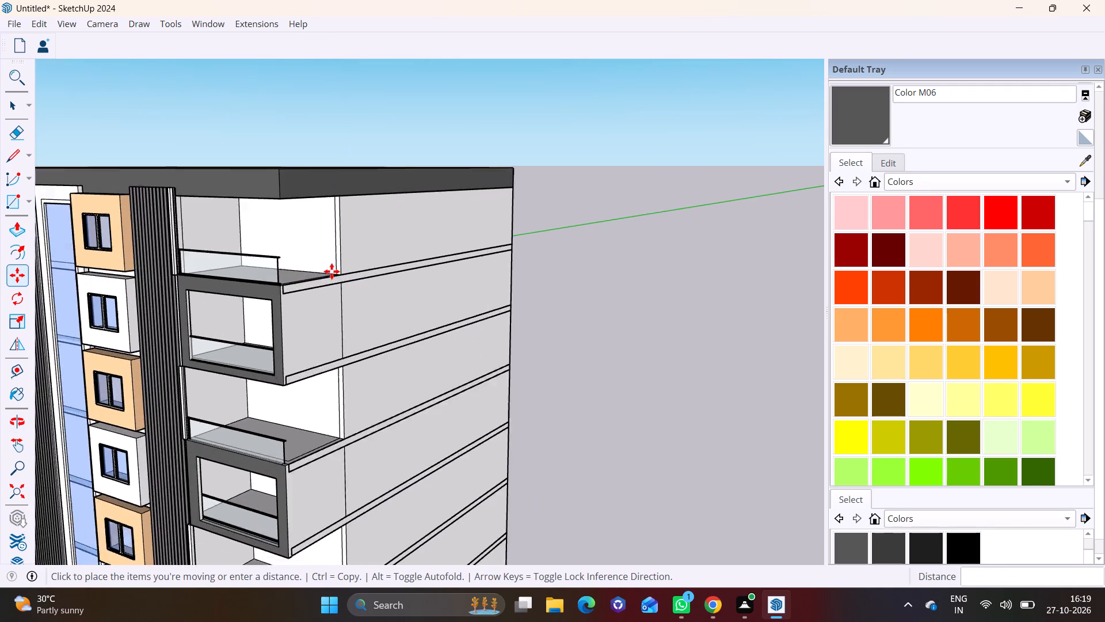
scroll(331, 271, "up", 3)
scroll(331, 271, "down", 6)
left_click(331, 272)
Move the rotated railing about 112' 7" by its end corner to the inner end of the top corner balcony's open side.
middle_click_drag(347, 284, 304, 300)
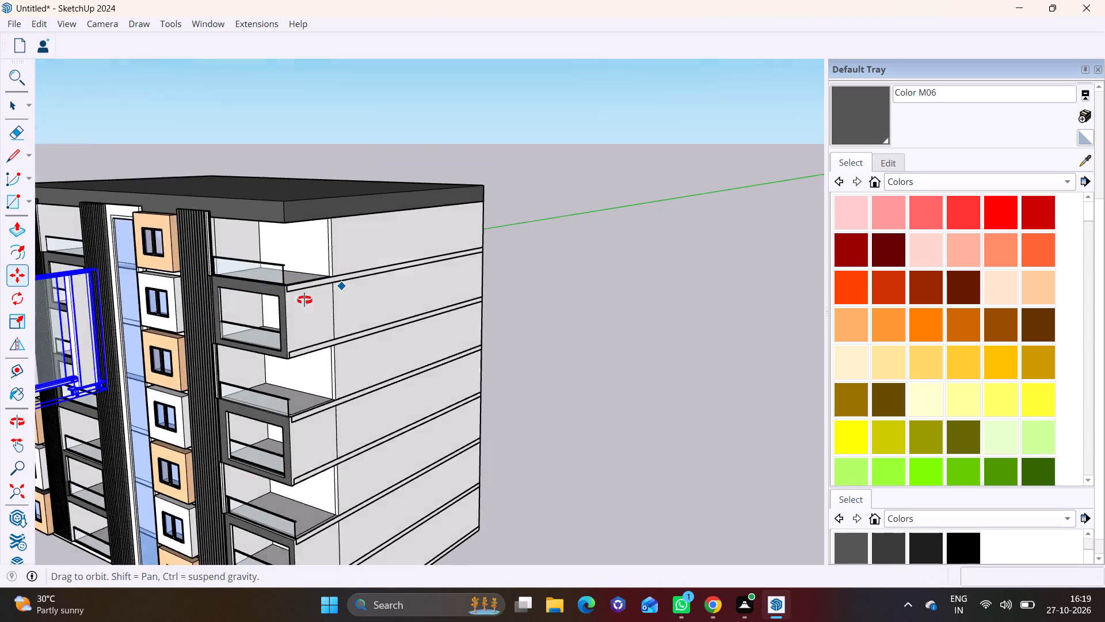
middle_click_drag(304, 300, 322, 251)
scroll(299, 281, "down", 7)
middle_click_drag(244, 324, 184, 333)
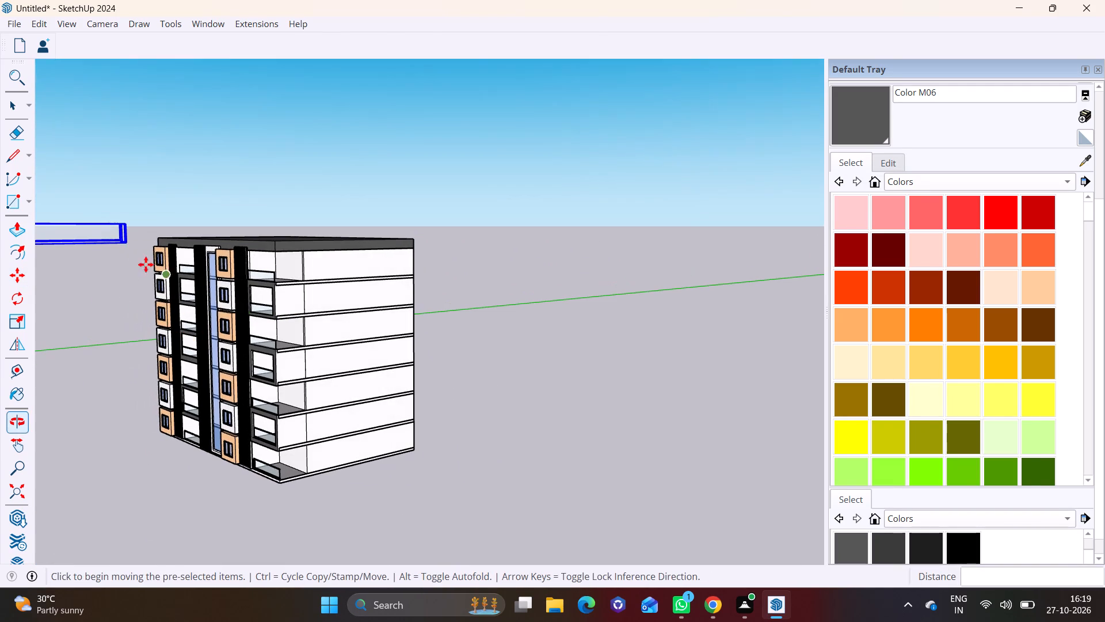
left_click(128, 238)
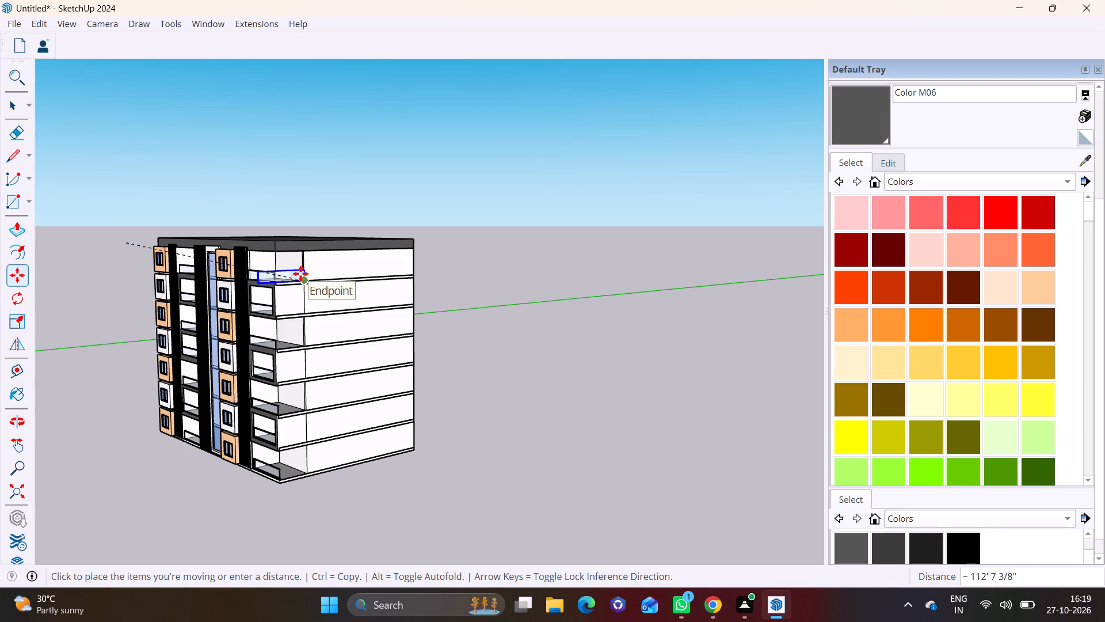
left_click(300, 274)
Scale the top balcony's side railing lengthwise to about 0.63 so it ends at the slab's outer corner.
scroll(282, 298, "up", 5)
middle_click_drag(284, 298, 510, 309)
scroll(439, 275, "up", 2)
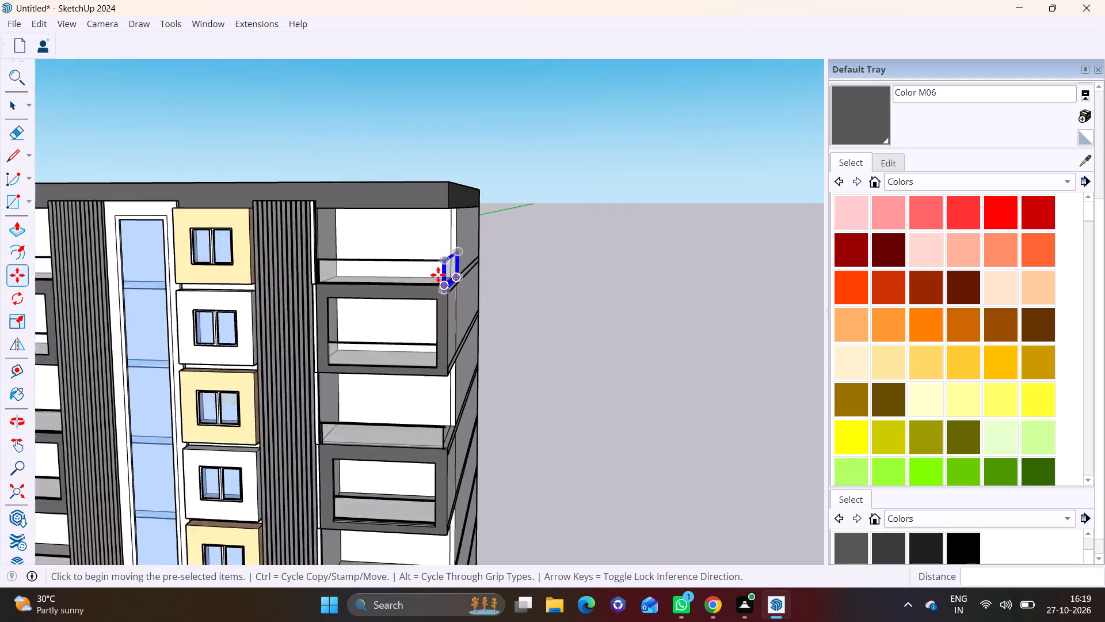
scroll(438, 275, "up", 9)
middle_click_drag(482, 289, 157, 314)
scroll(324, 310, "up", 4)
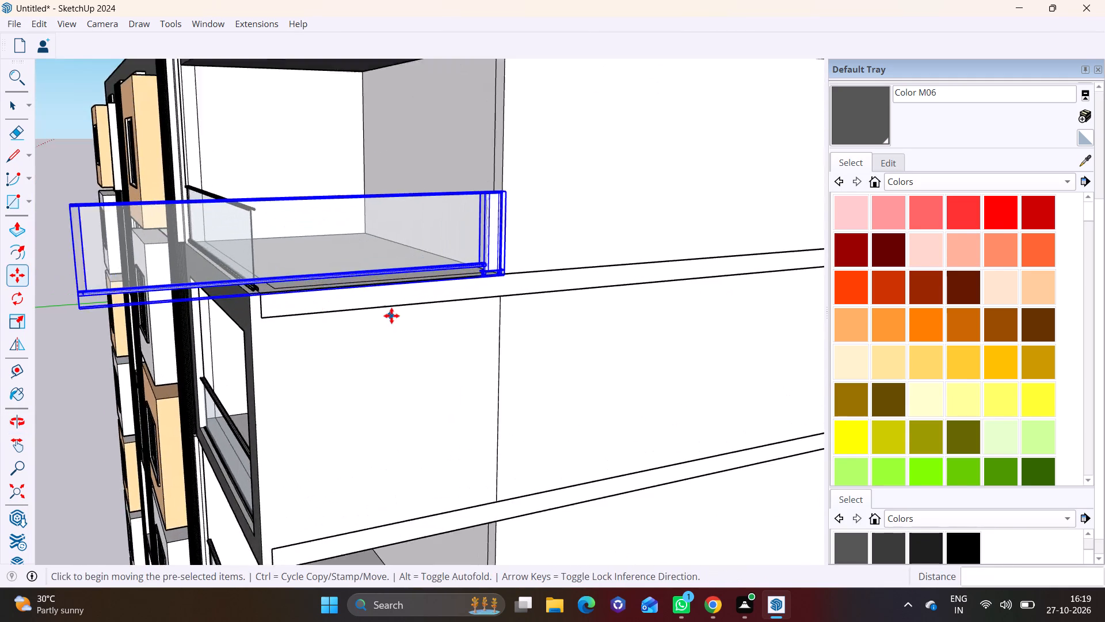
scroll(391, 316, "up", 1)
middle_click_drag(429, 313, 462, 312)
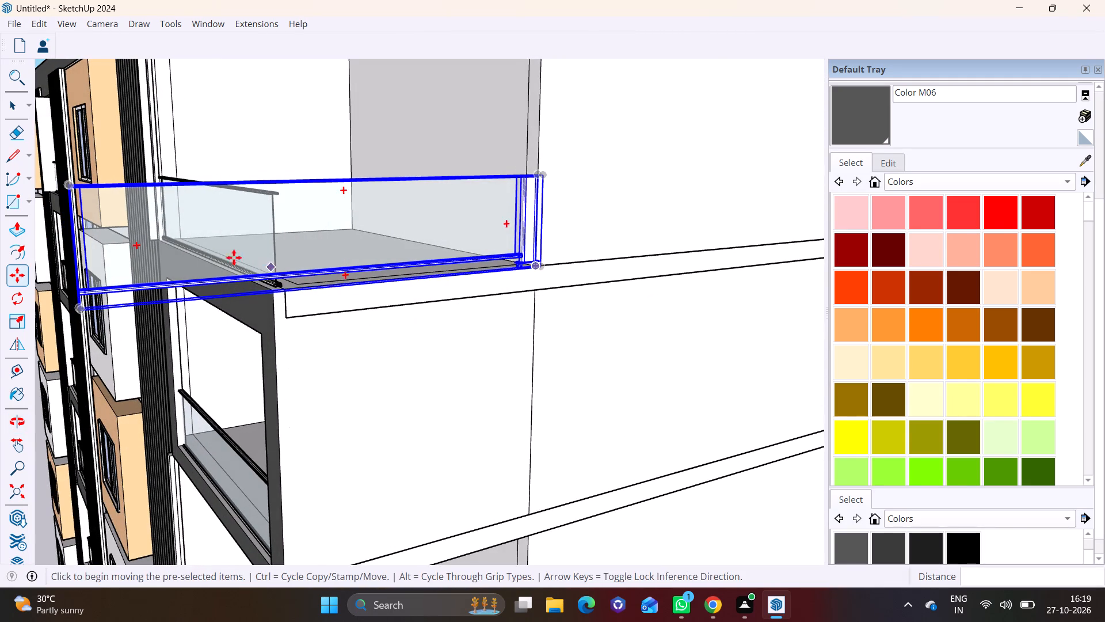
left_click(16, 325)
middle_click_drag(106, 227, 195, 230)
scroll(205, 281, "up", 3)
left_click(185, 264)
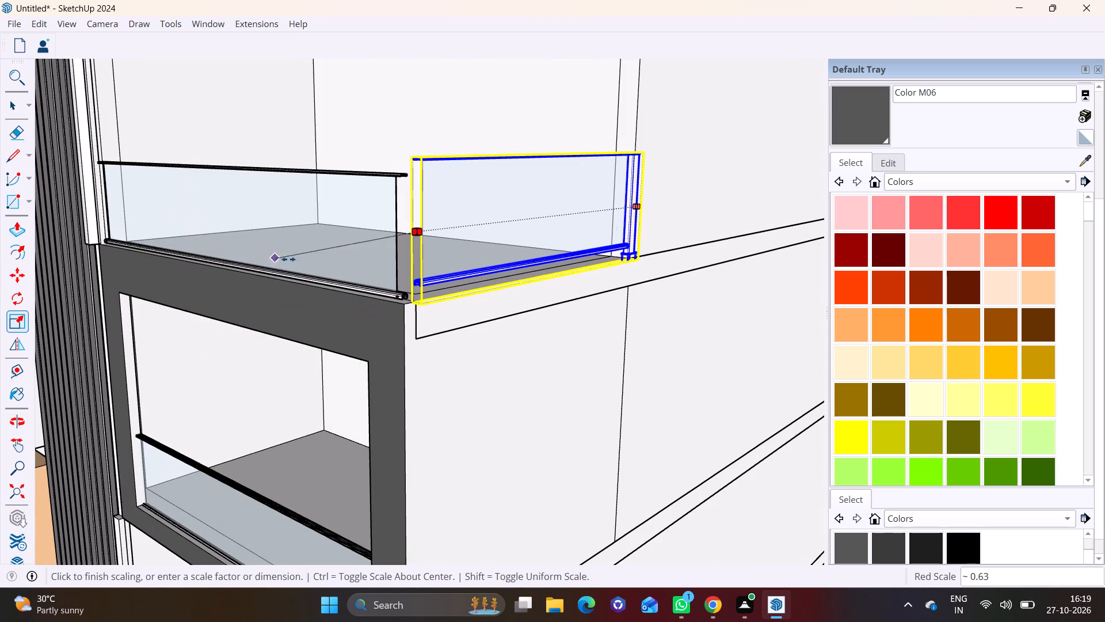
left_click(323, 256)
Scale the top balcony's side railing vertically to about 0.89 to match the front railing's height.
middle_click_drag(516, 216, 386, 214)
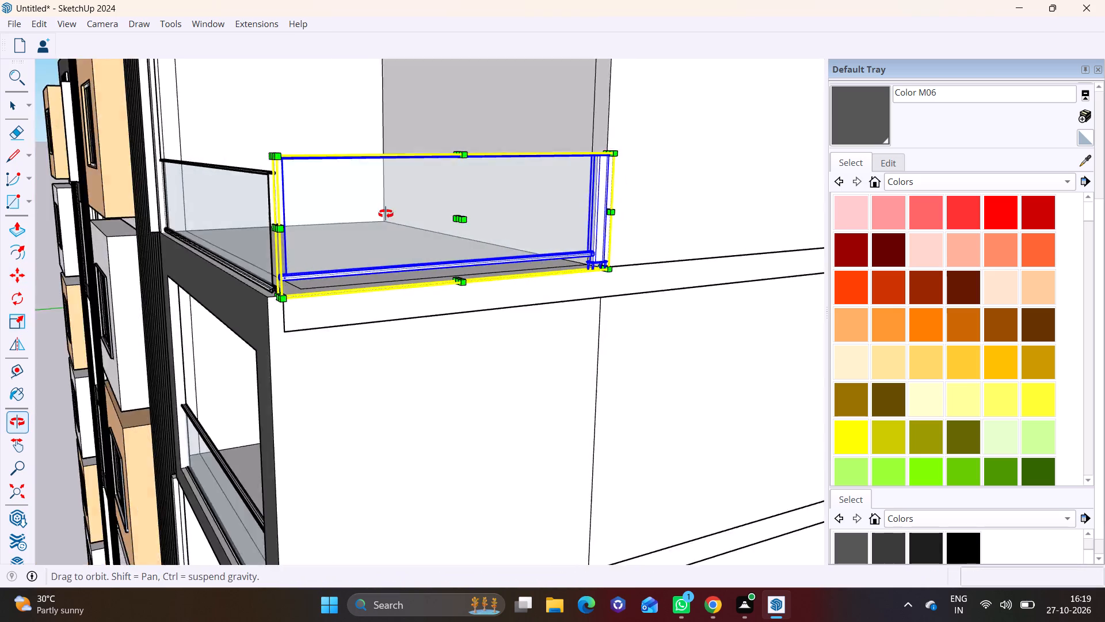
middle_click_drag(386, 214, 576, 295)
scroll(578, 242, "up", 5)
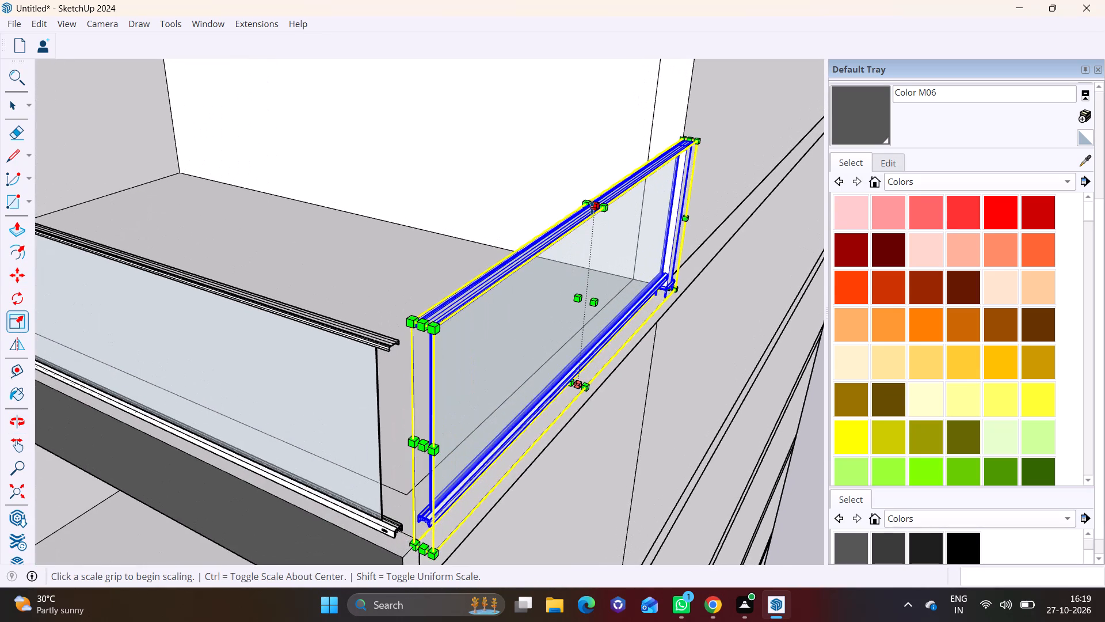
left_click(592, 207)
left_click(588, 229)
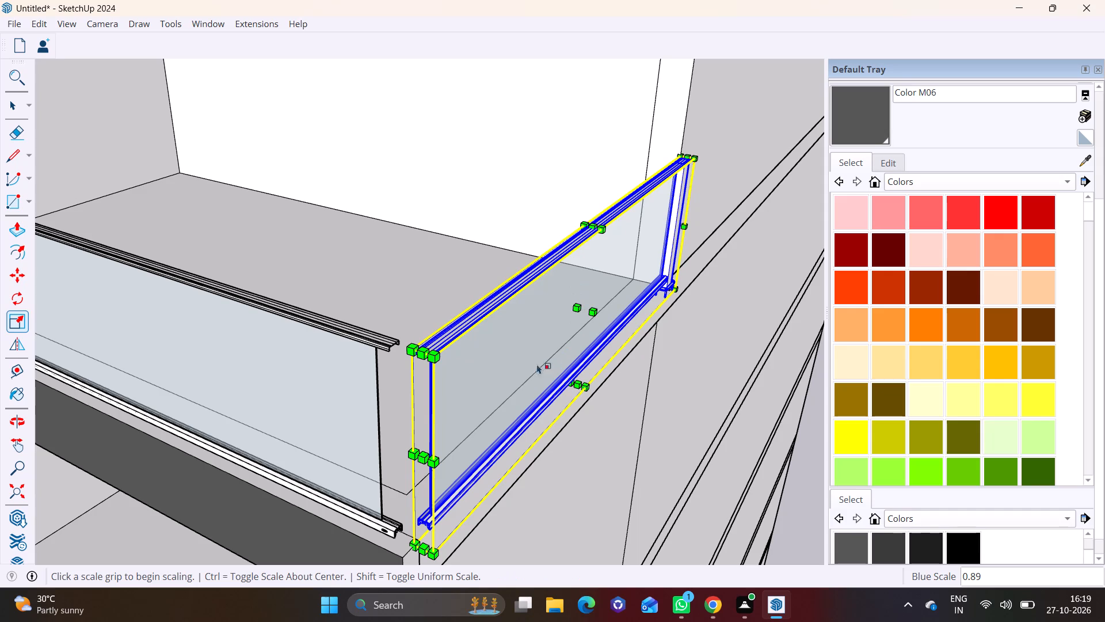
Move the side railing about 5 1/8" inward so it meets the end of the front railing.
key("m")
left_click(548, 397)
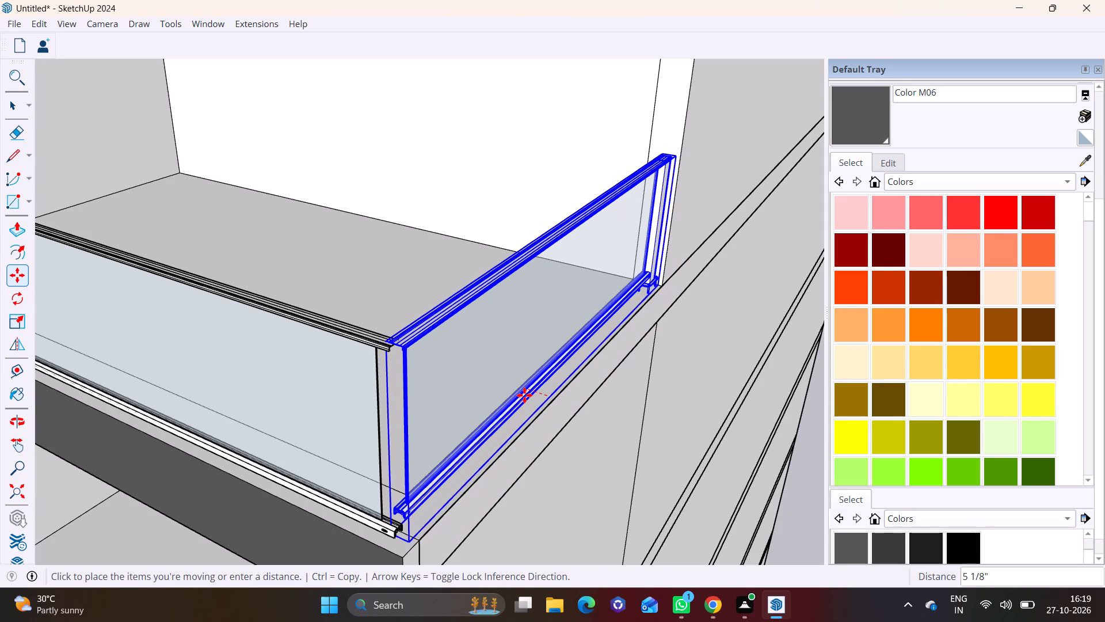
left_click(524, 395)
key("space")
left_click(651, 418)
Copy the top balcony's side railing about 22' straight down to the open corner balcony two levels below.
scroll(647, 414, "down", 5)
middle_click_drag(613, 389, 600, 385)
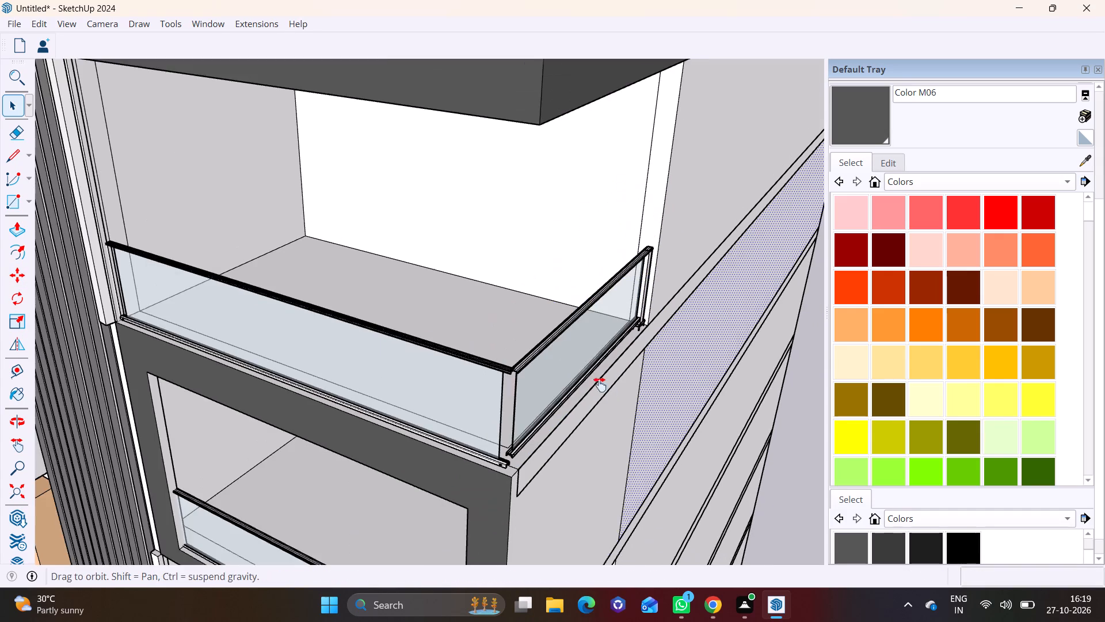
middle_click_drag(600, 385, 528, 190)
scroll(471, 210, "down", 12)
middle_click_drag(463, 285, 531, 130)
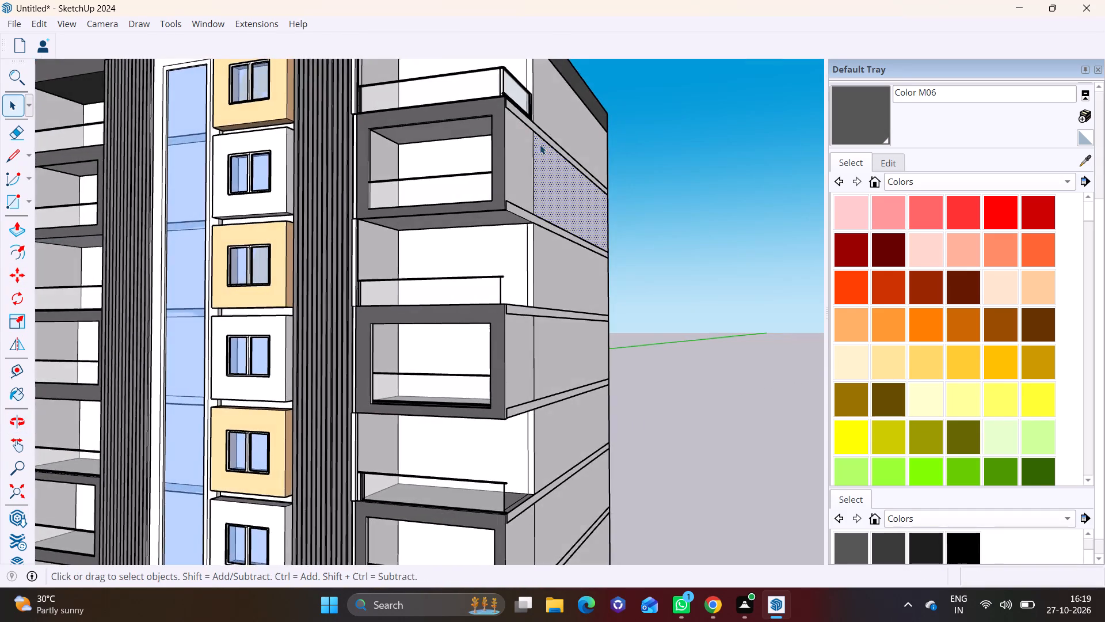
scroll(519, 144, "down", 4)
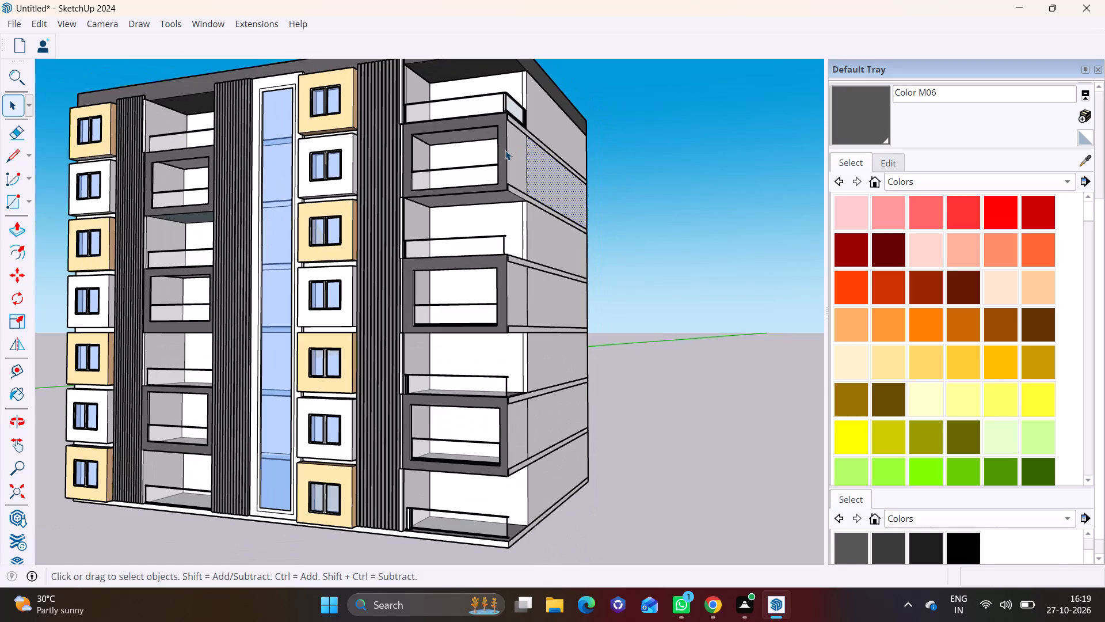
middle_click_drag(500, 155, 430, 215, "shift")
middle_click_drag(441, 215, 315, 280)
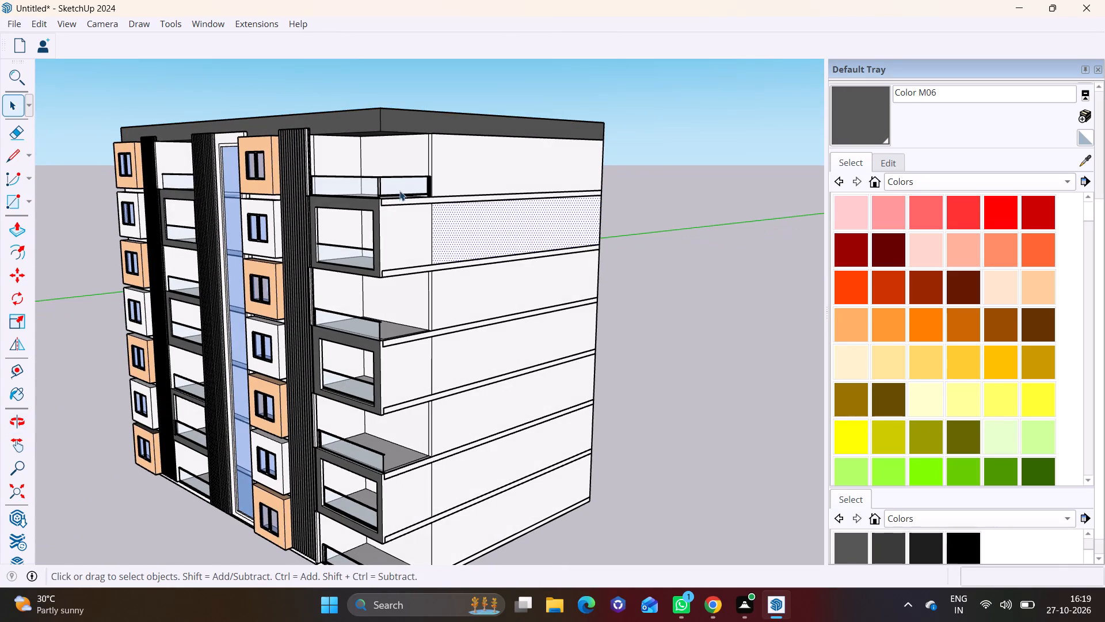
left_click(399, 191)
key("m")
left_click(430, 194)
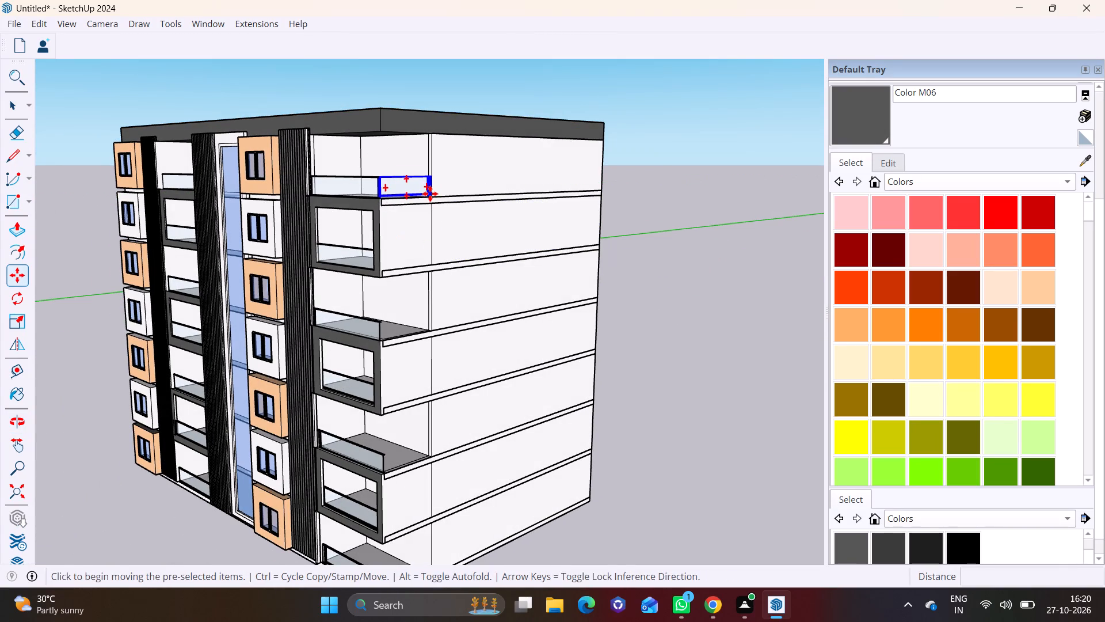
scroll(437, 301, "up", 7)
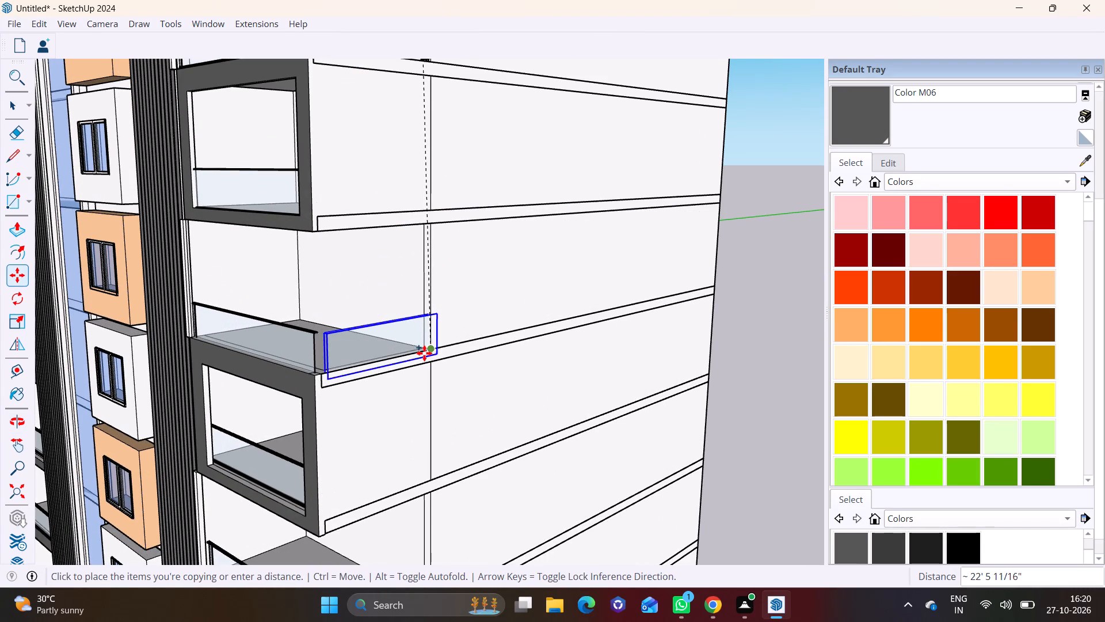
left_click(422, 344)
Copy the side railing about 22' further down to the open corner balcony on the third level from the ground.
scroll(409, 348, "down", 2)
middle_click_drag(405, 348, 389, 327, "shift")
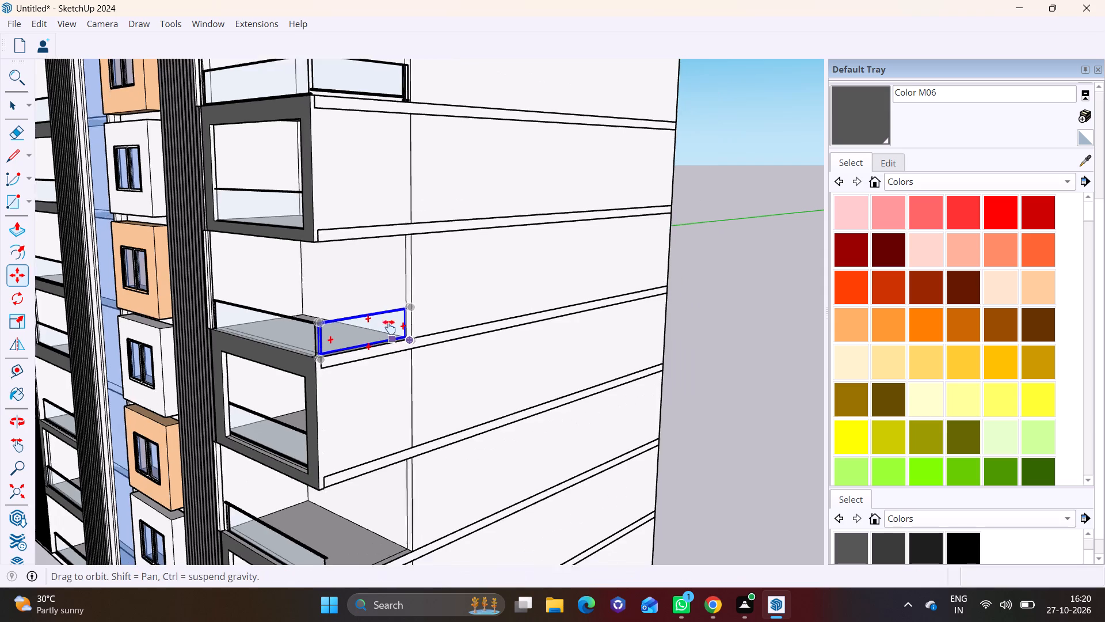
middle_click_drag(389, 327, 388, 203, "shift")
left_click(403, 205)
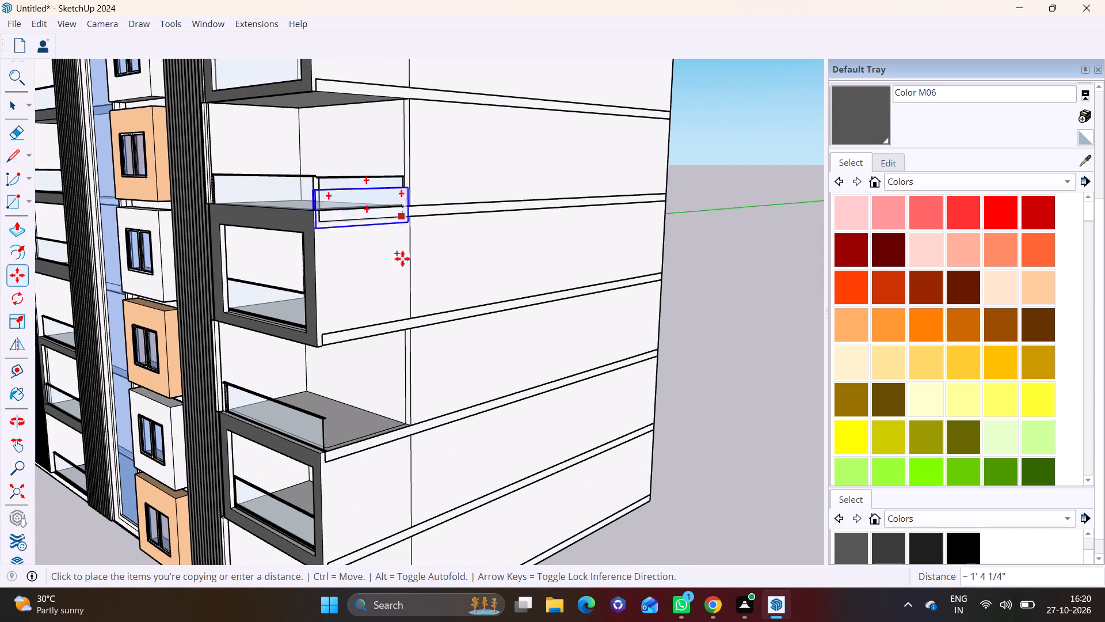
middle_click_drag(402, 352, 403, 267, "shift")
scroll(394, 317, "up", 6)
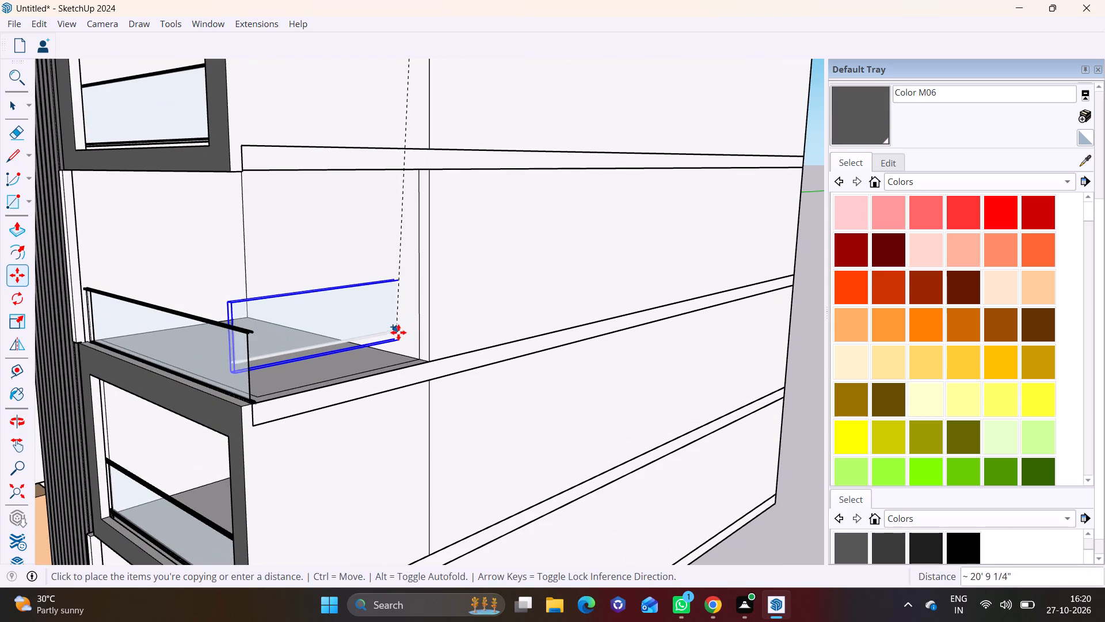
left_click(418, 357)
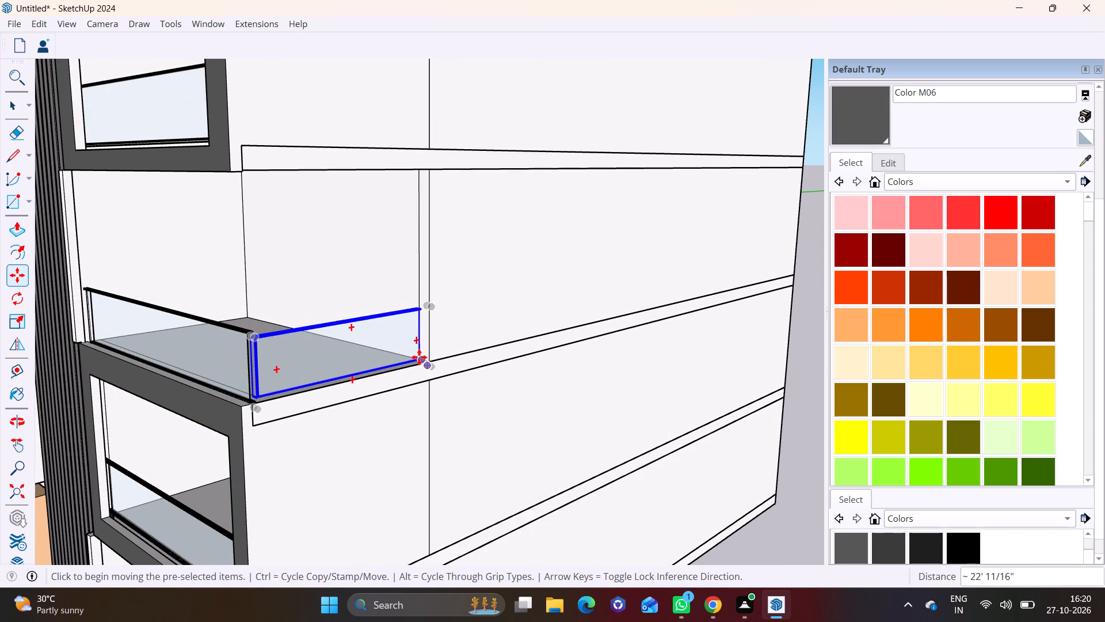
Copy the third-level side railing about 22' straight down to the open corner balcony on the ground floor.
scroll(418, 363, "down", 1)
middle_click_drag(417, 367, 386, 194, "shift")
scroll(417, 367, "up", 1, "shift")
left_click(390, 194)
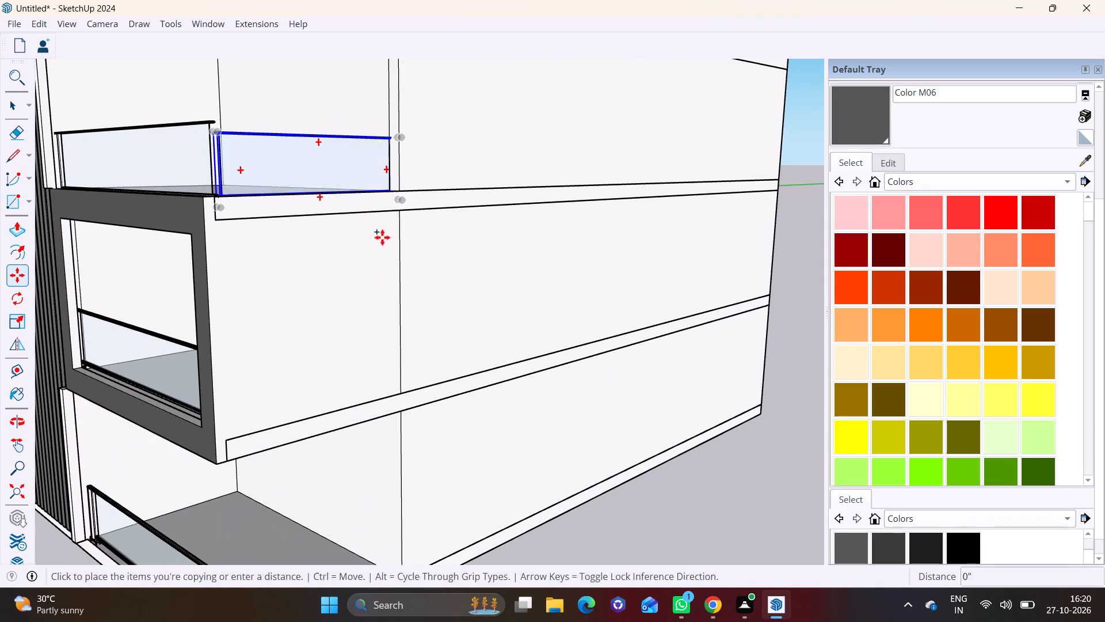
middle_click_drag(375, 401, 391, 205, "shift")
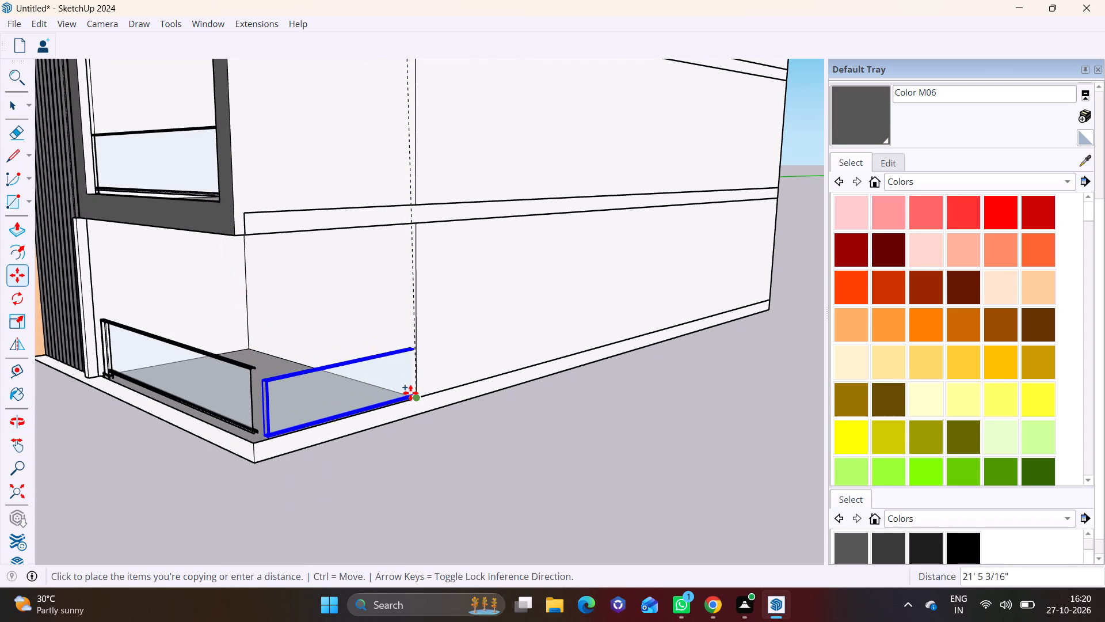
scroll(399, 391, "up", 3)
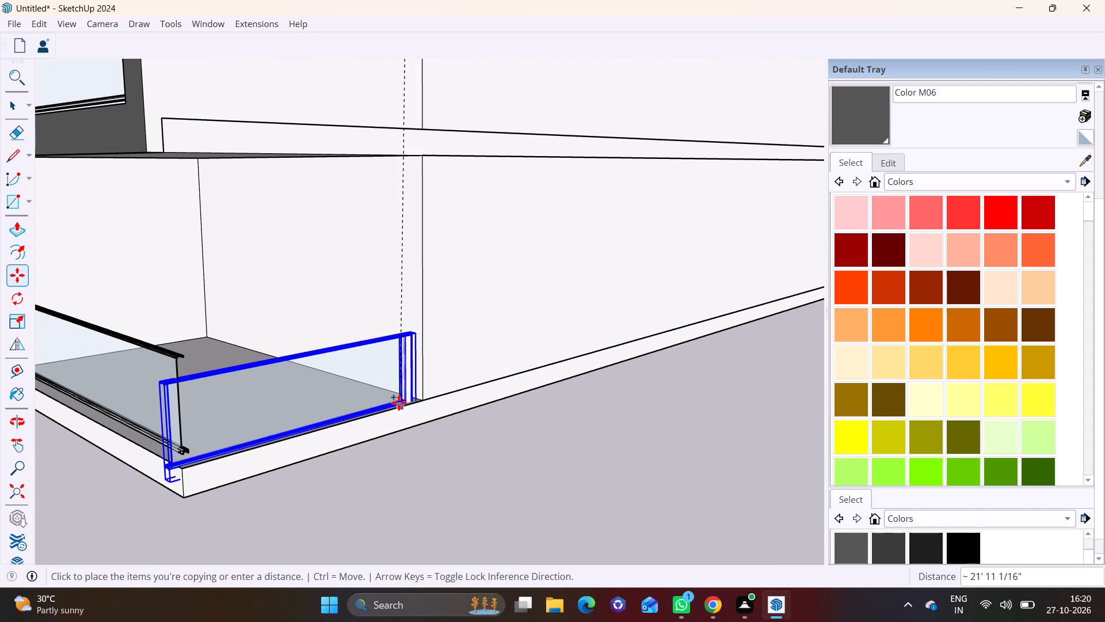
left_click(414, 400)
key("space")
left_click(472, 425)
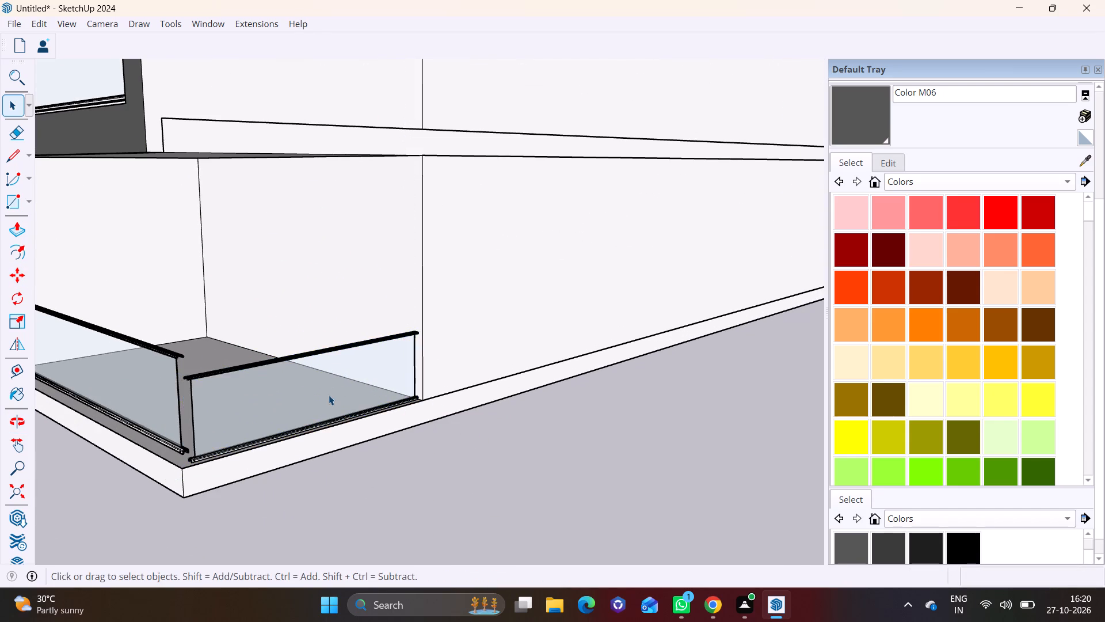
Move the ground-floor corner balcony's front railing about 1' so it sits clear of the side railing.
scroll(329, 395, "down", 7)
middle_click_drag(330, 397, 445, 303, "shift")
scroll(386, 344, "up", 1, "shift")
middle_click_drag(418, 346, 574, 310)
middle_click_drag(565, 272, 538, 302)
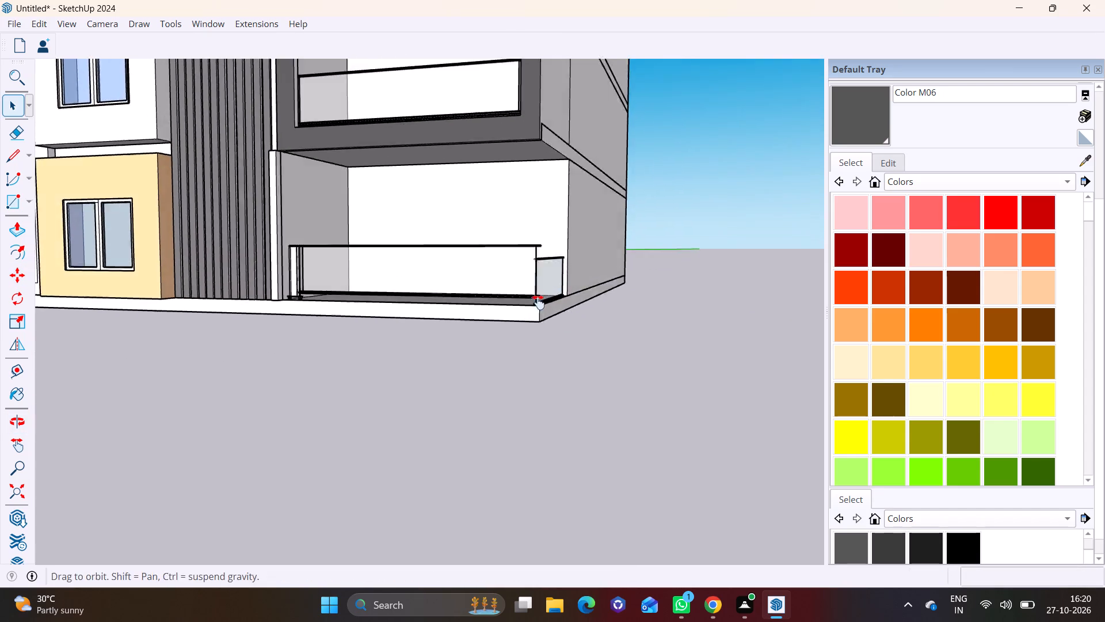
middle_click_drag(538, 302, 470, 406)
middle_click_drag(458, 354, 387, 415)
scroll(452, 399, "up", 1)
middle_click_drag(381, 274, 379, 401, "shift")
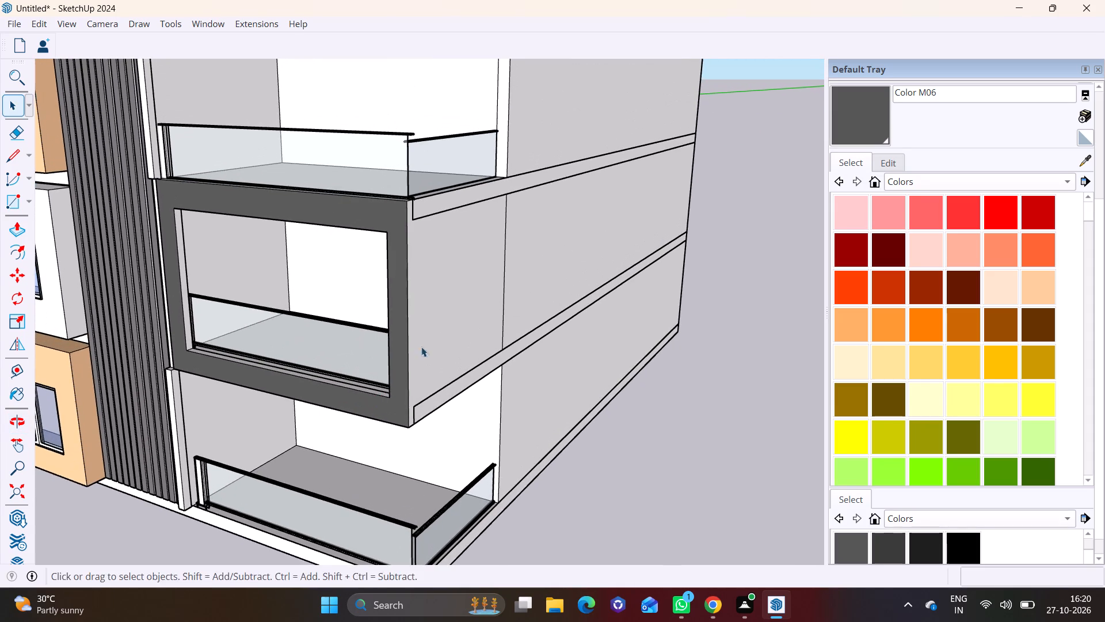
middle_click_drag(469, 385, 411, 204)
middle_click_drag(356, 431, 368, 384)
scroll(355, 332, "up", 6)
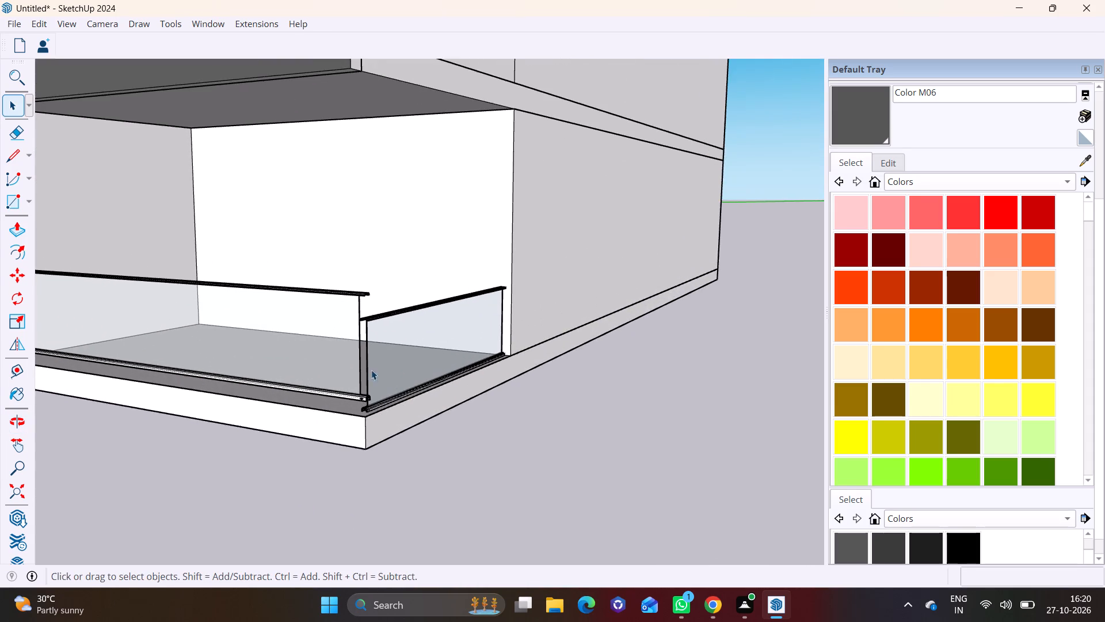
middle_click_drag(367, 367, 535, 257)
left_click(352, 261)
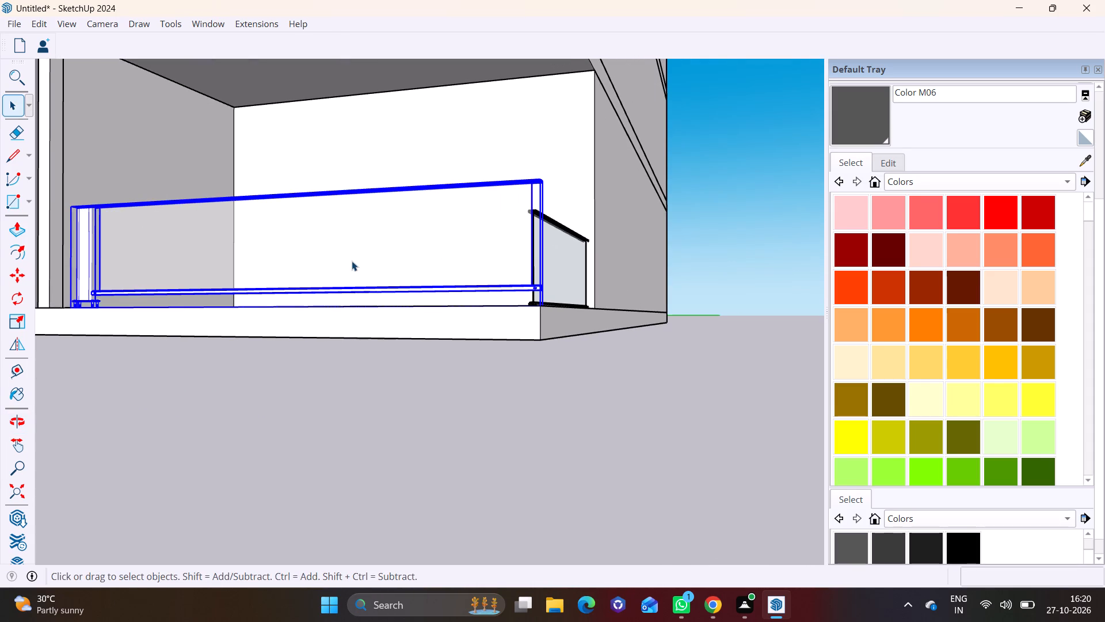
key("m")
left_click(287, 261)
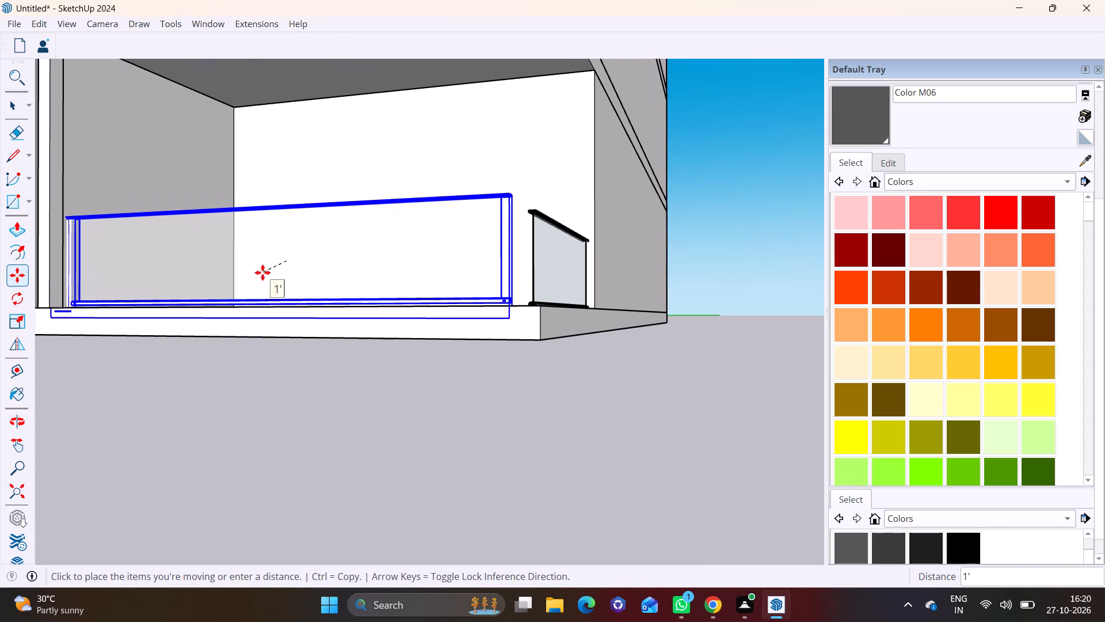
left_click(262, 272)
Shift the ground-floor front railing about 6 1/16" inward along the green axis.
scroll(312, 273, "up", 1)
middle_click_drag(310, 282, 258, 369)
left_click(250, 350)
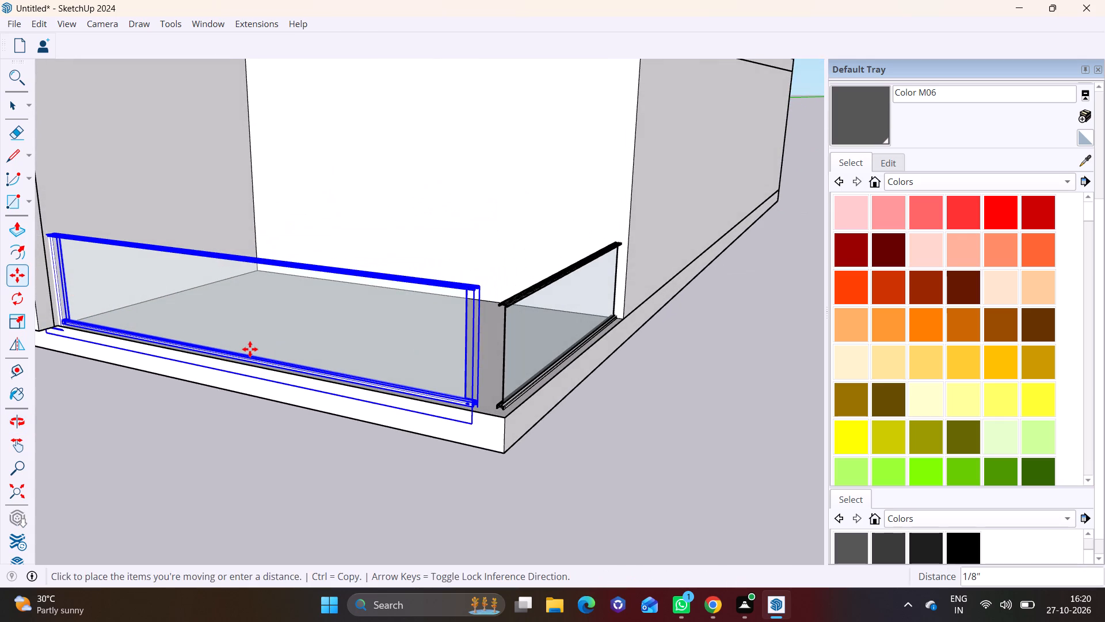
left_click_drag(252, 347, 269, 330)
scroll(265, 347, "down", 2)
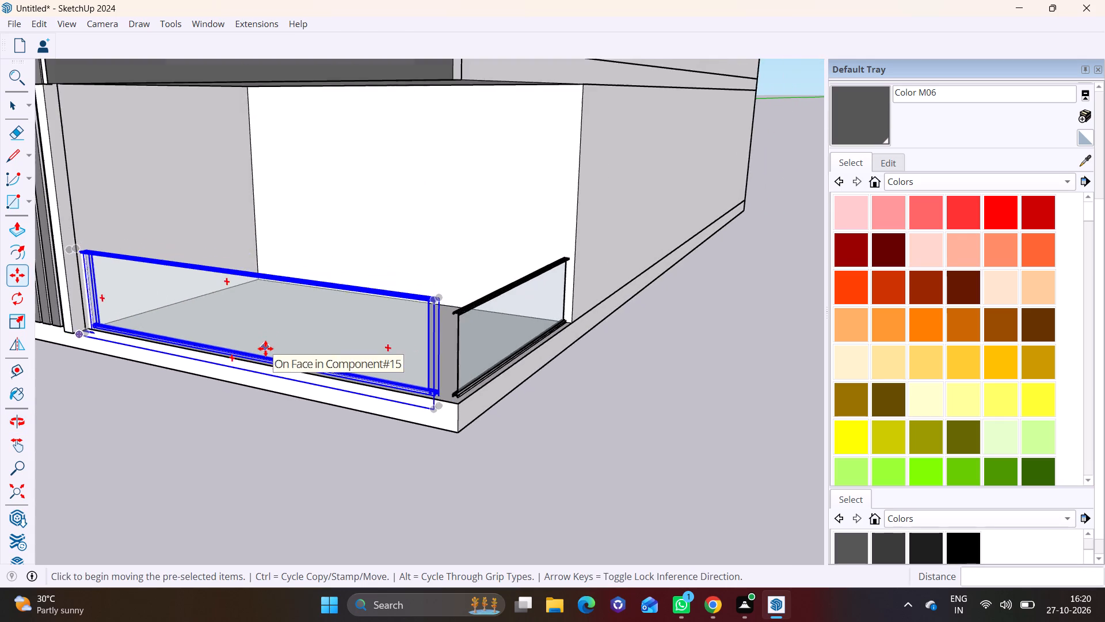
middle_click_drag(269, 353, 409, 257)
middle_click_drag(423, 321, 373, 378)
scroll(371, 316, "up", 4)
left_click(351, 330)
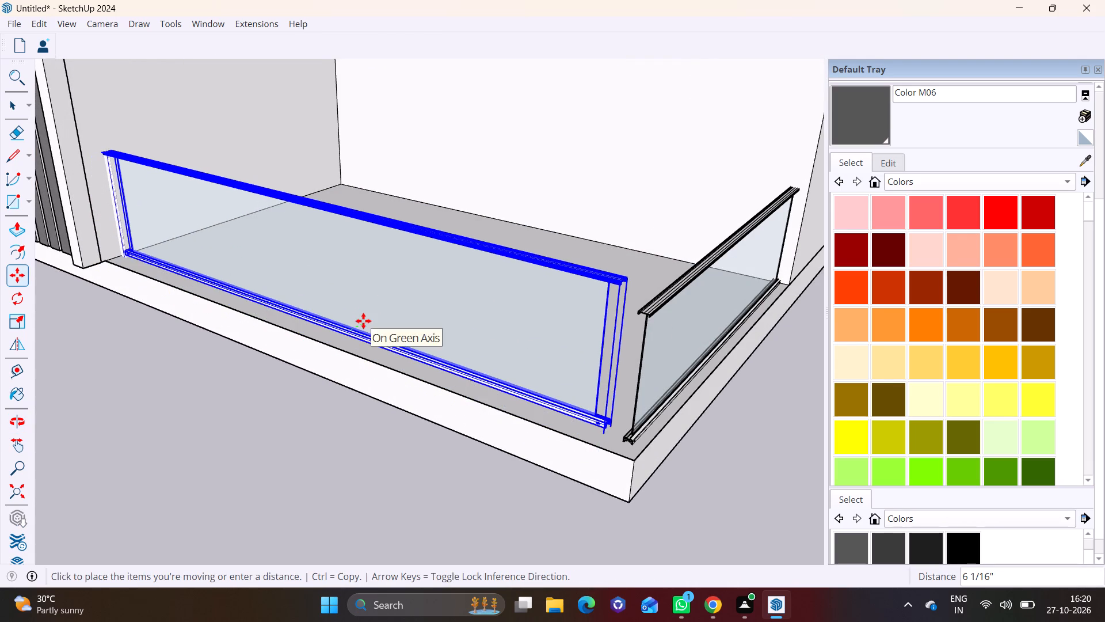
left_click(363, 321)
Lower the ground-floor front railing by about 4 9/16" toward the height of the side railing.
scroll(420, 360, "down", 3)
middle_click_drag(490, 378, 407, 297)
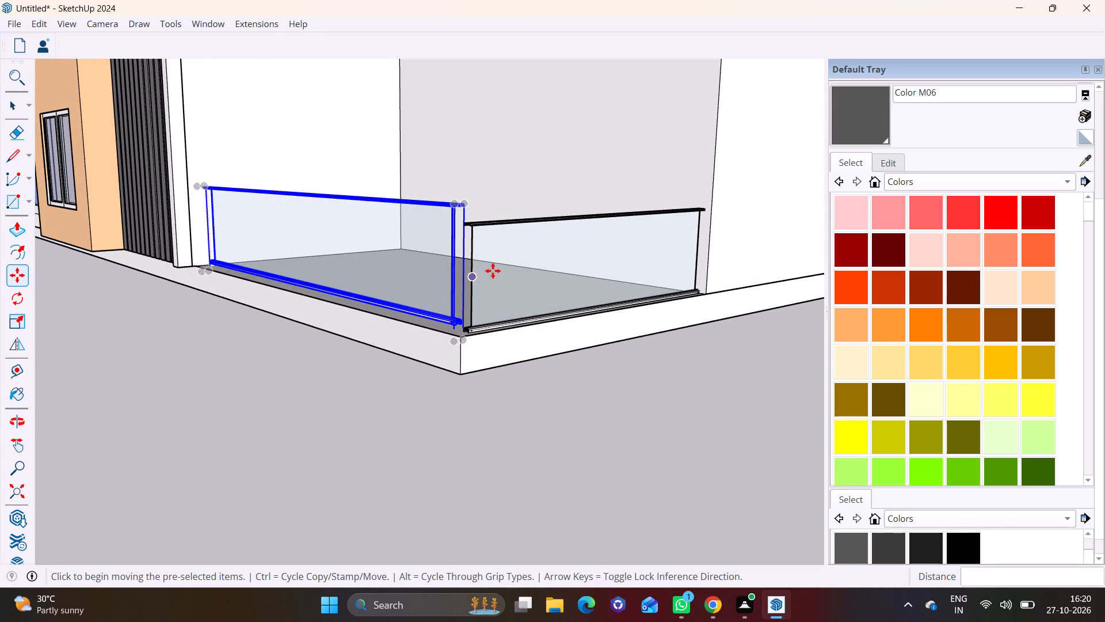
middle_click_drag(357, 280, 471, 256)
left_click(473, 229)
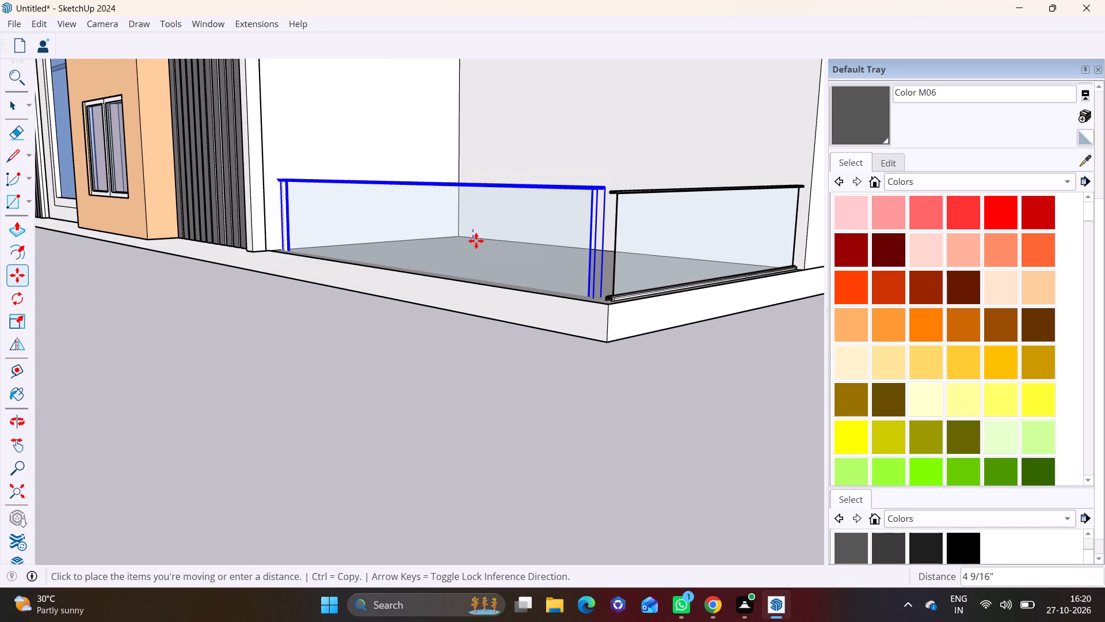
left_click(476, 238)
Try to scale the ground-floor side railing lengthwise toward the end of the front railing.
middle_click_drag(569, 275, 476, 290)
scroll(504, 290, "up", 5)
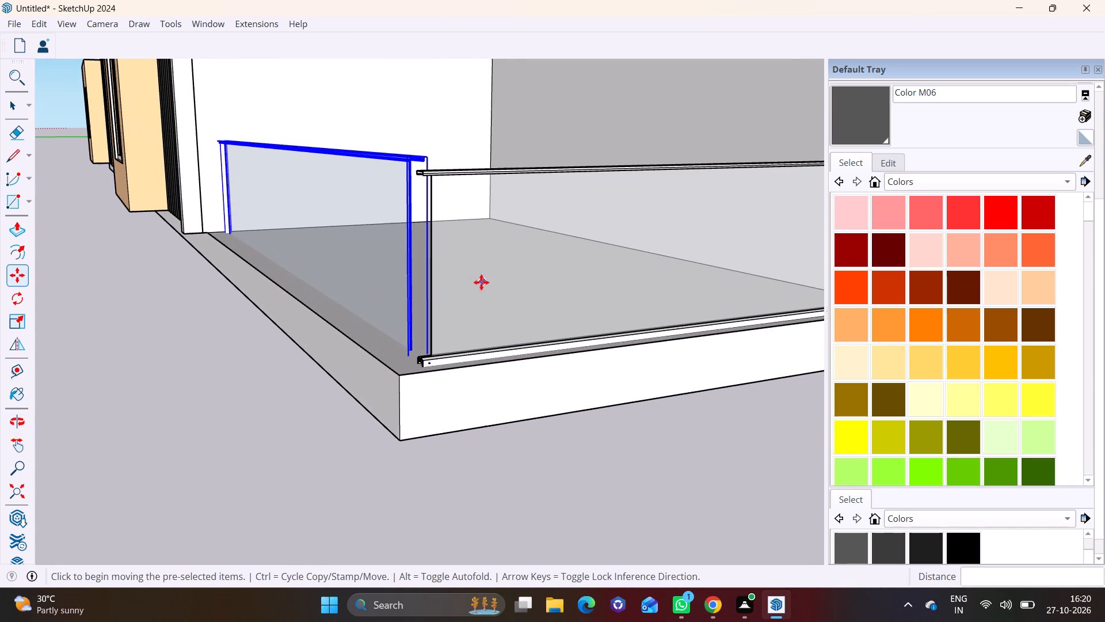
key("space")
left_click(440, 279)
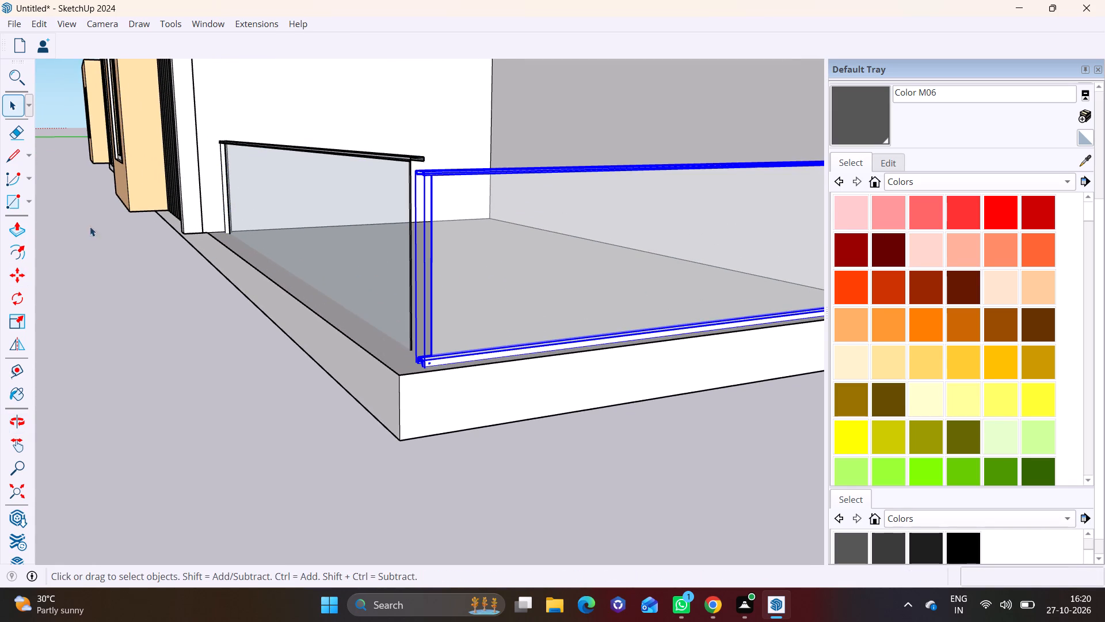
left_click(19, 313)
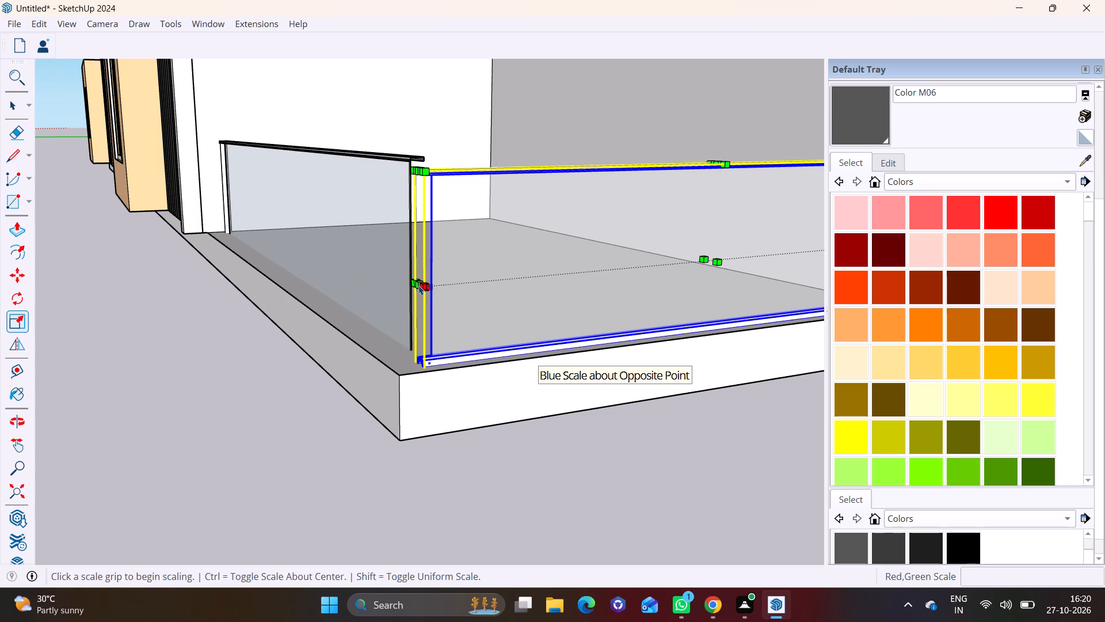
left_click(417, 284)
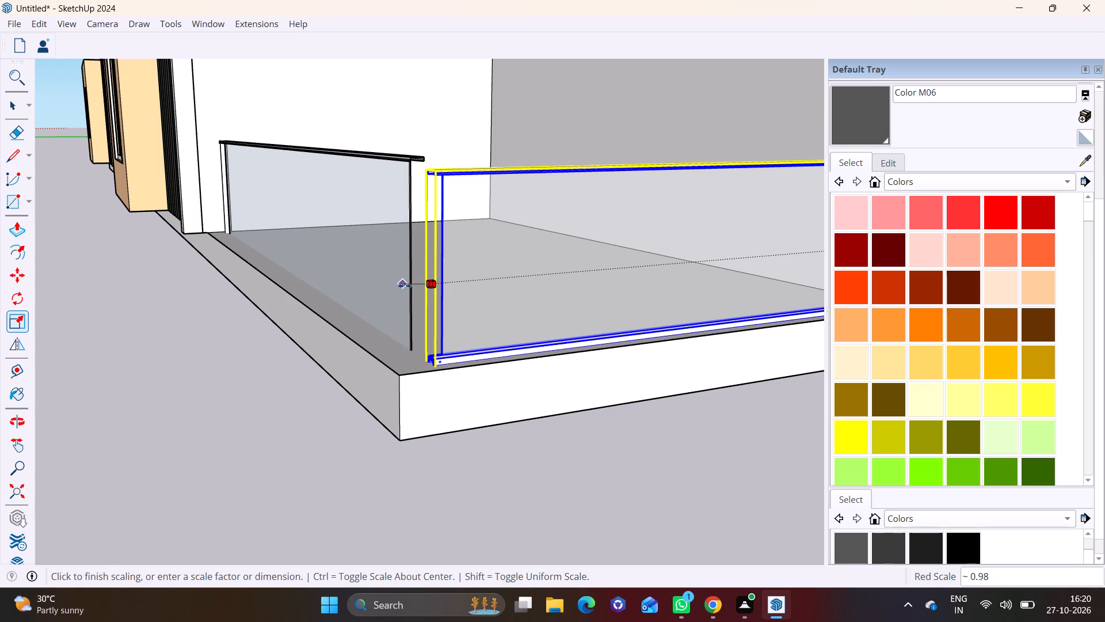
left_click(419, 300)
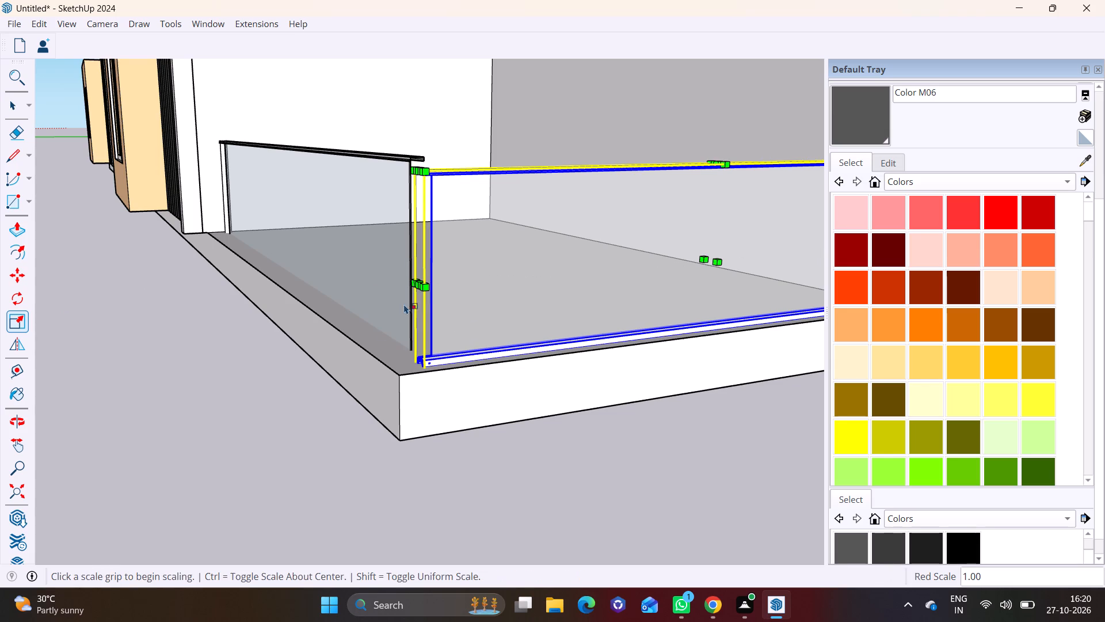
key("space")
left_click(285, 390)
Scale the third-level corner balcony's side railing vertically so its top meets the front railing's handrail.
scroll(288, 369, "down", 16)
middle_click_drag(408, 381, 498, 277)
scroll(475, 279, "down", 7)
middle_click_drag(413, 226, 391, 336, "shift")
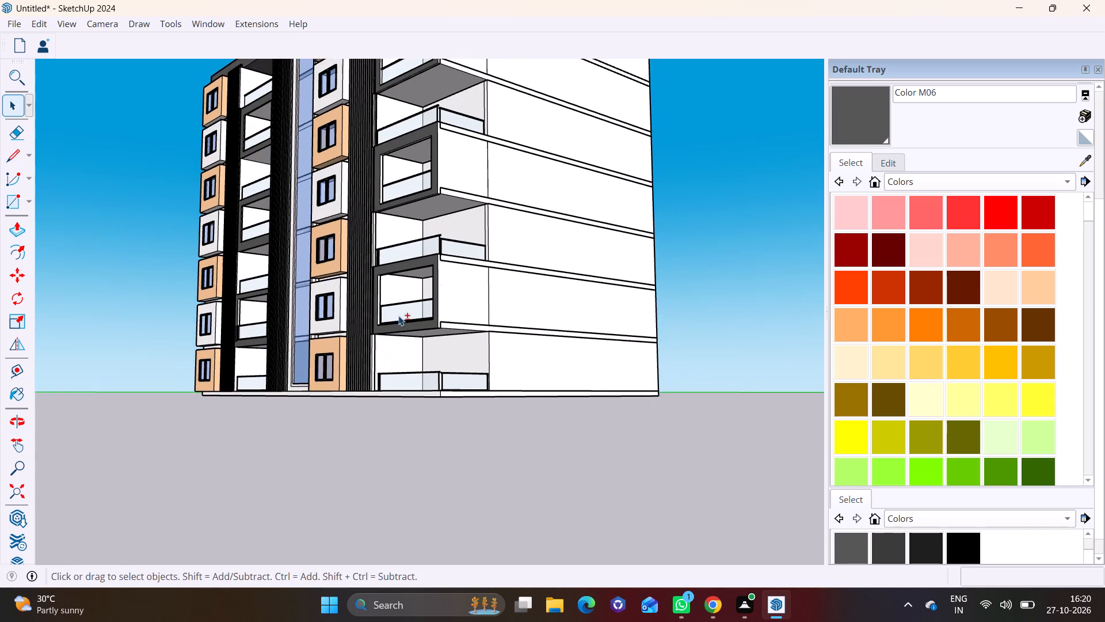
middle_click_drag(438, 199, 432, 325)
scroll(447, 327, "up", 9)
middle_click_drag(439, 390, 357, 196, "shift")
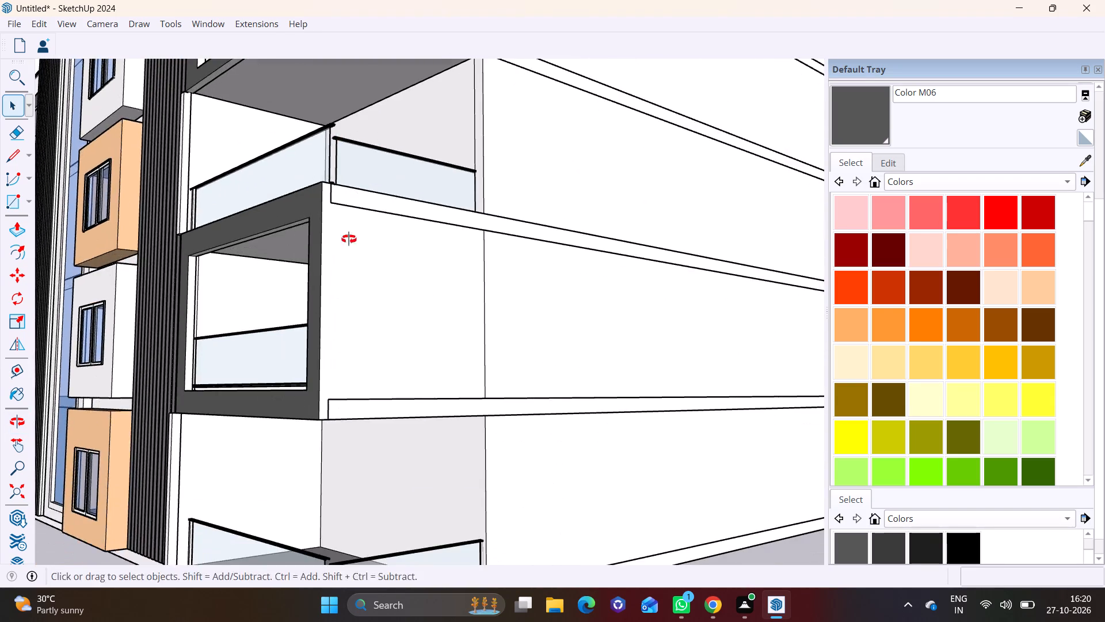
middle_click_drag(350, 232, 345, 323)
scroll(387, 208, "up", 3)
middle_click_drag(388, 206, 448, 268, "shift")
left_click(456, 347)
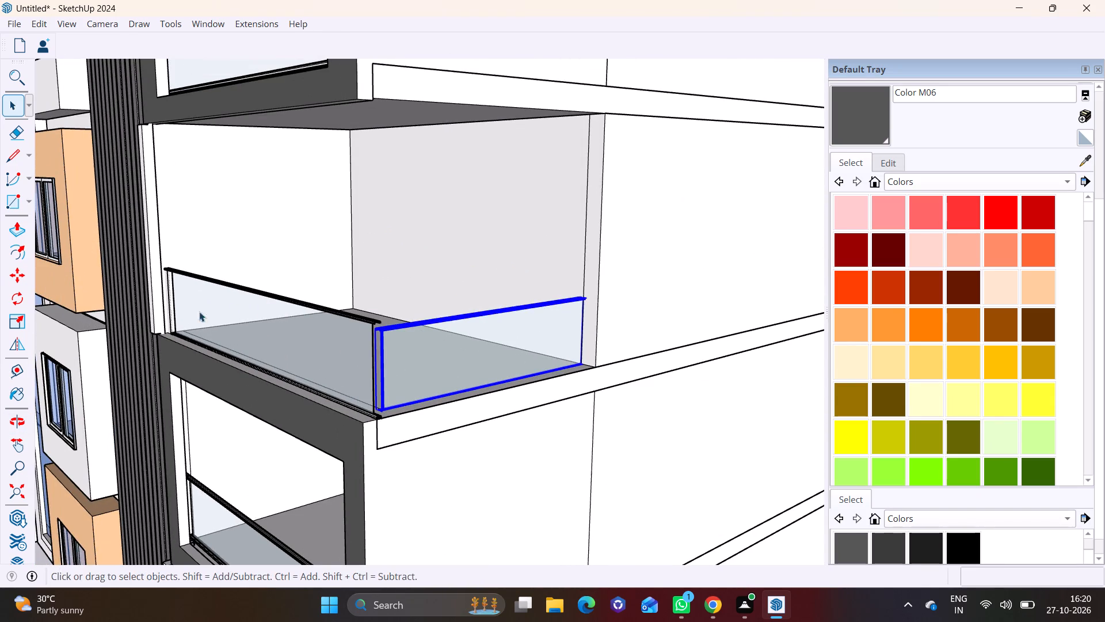
left_click(6, 318)
left_click(491, 305)
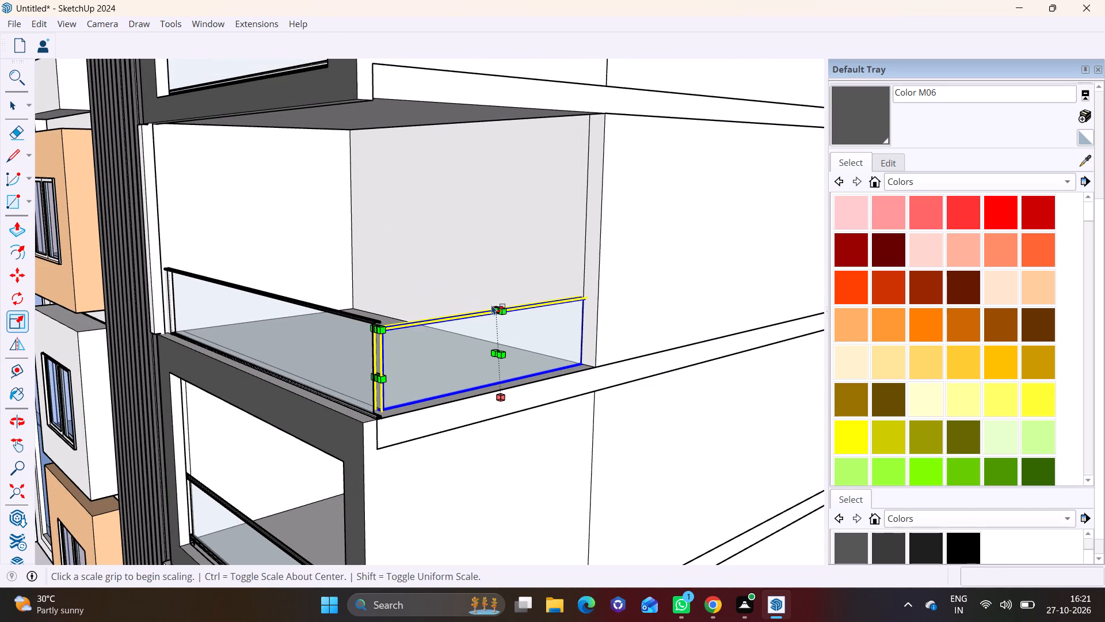
left_click(492, 300)
key("space")
Scale the ground-floor corner balcony's side railing upward so its top is level with the front railing's handrail.
scroll(395, 107, "down", 6)
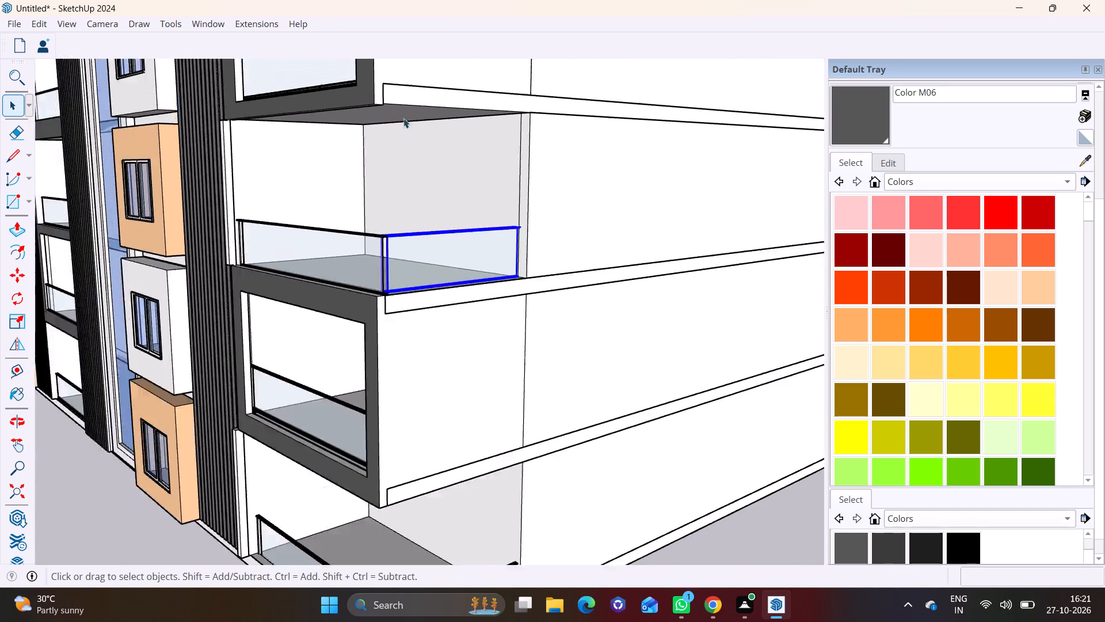
middle_click_drag(466, 289, 449, 128, "shift")
scroll(348, 389, "up", 2)
middle_click_drag(378, 390, 391, 290, "shift")
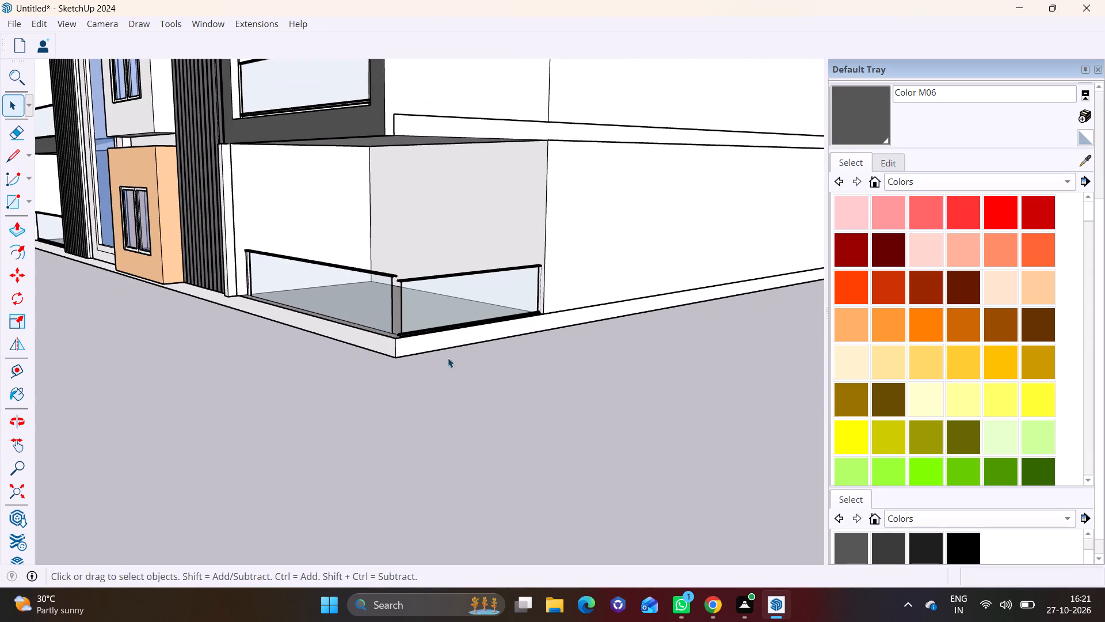
key("space")
left_click(435, 306)
left_click_drag(17, 317, 31, 309)
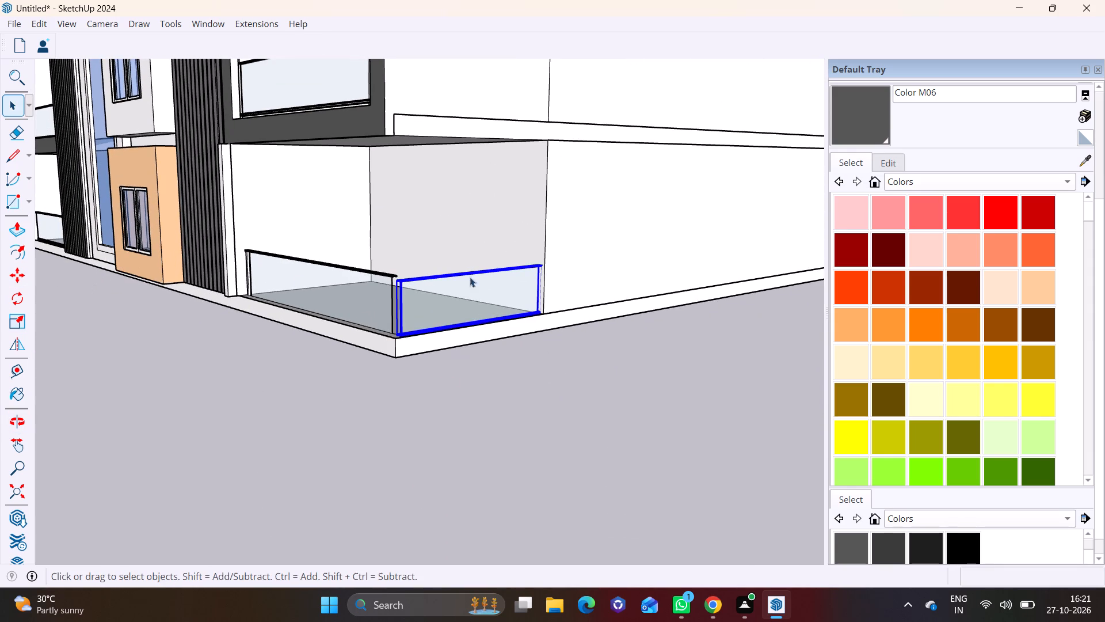
left_click(462, 293)
left_click(18, 321)
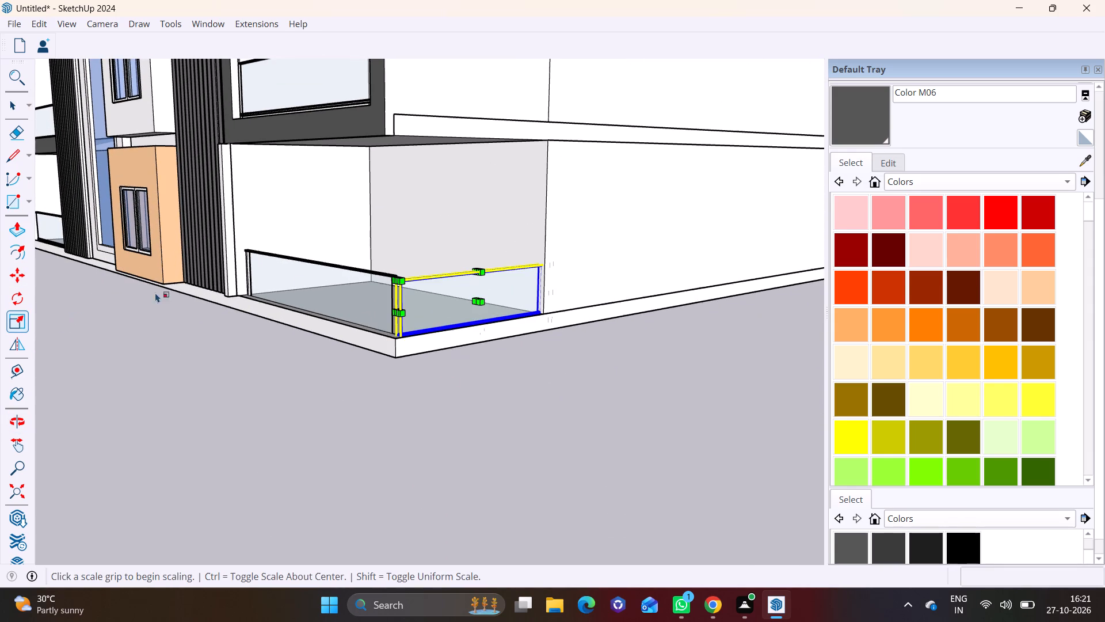
scroll(380, 256, "up", 9)
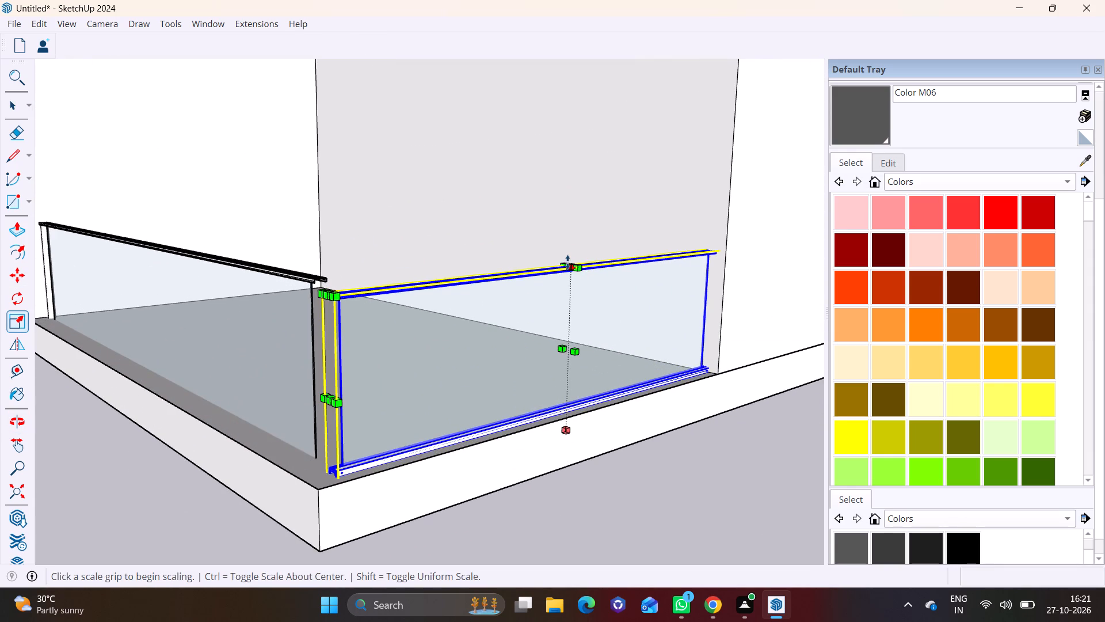
left_click(567, 262)
left_click(569, 256)
key("space")
left_click(308, 227)
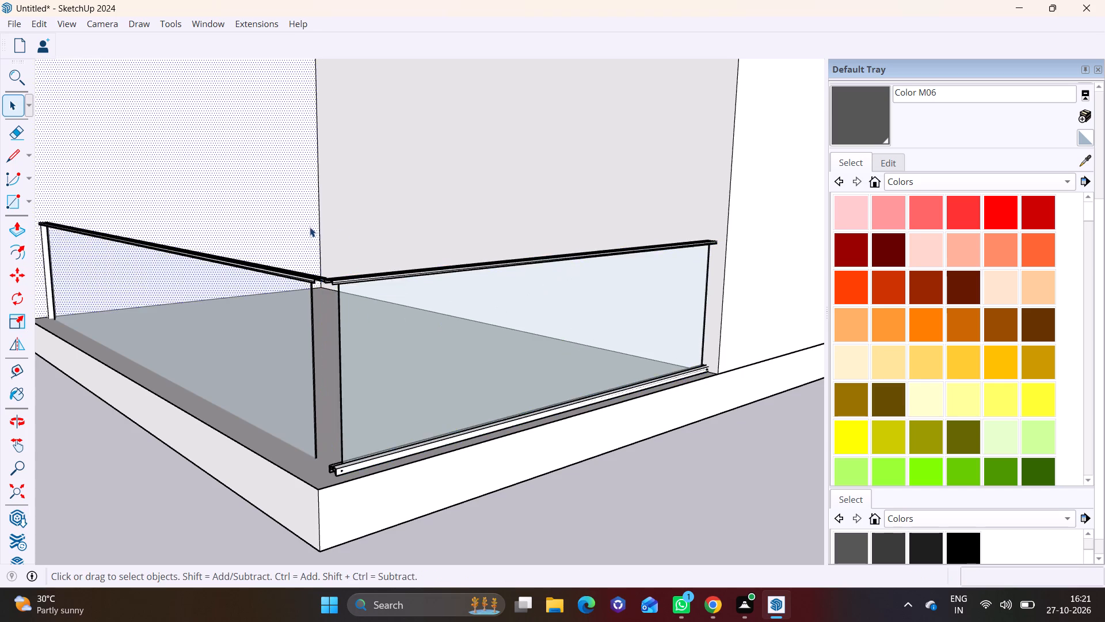
Stretch the ground-floor side railing lengthwise with Scale so its outer end meets the front railing.
scroll(392, 247, "down", 4)
scroll(384, 320, "up", 4)
middle_click_drag(386, 305, 440, 277)
left_click(439, 277)
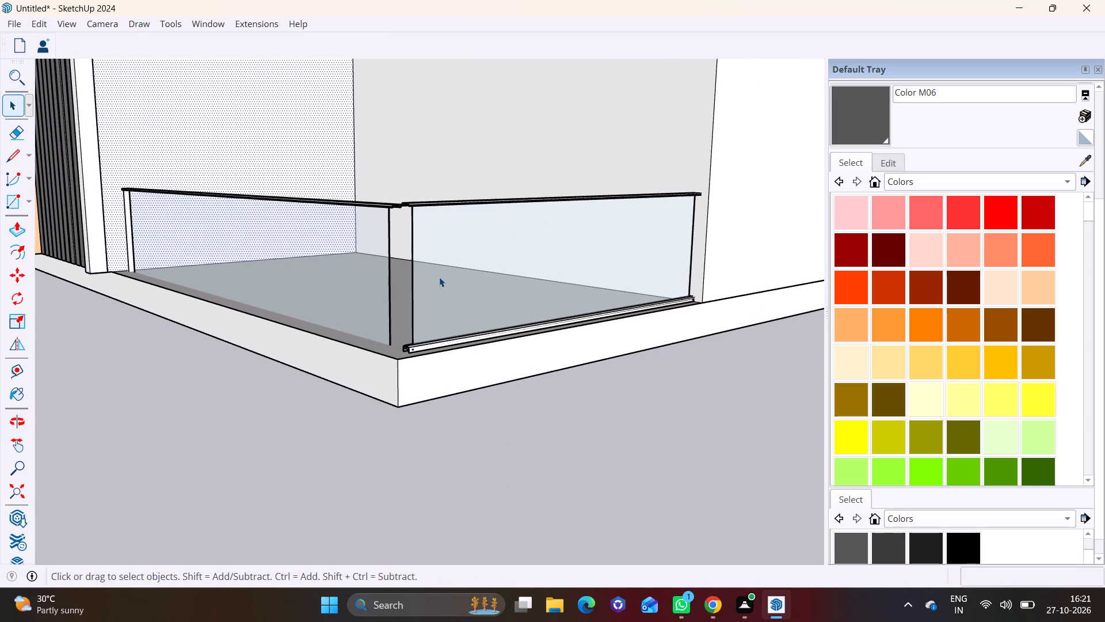
left_click(18, 319)
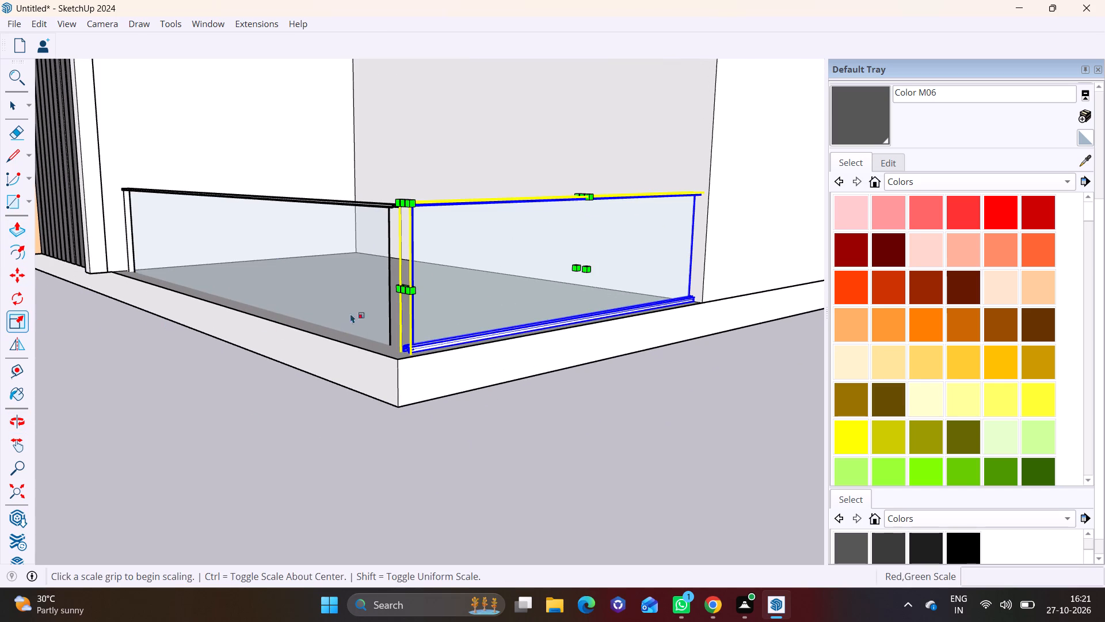
left_click(405, 293)
left_click(397, 293)
key("space")
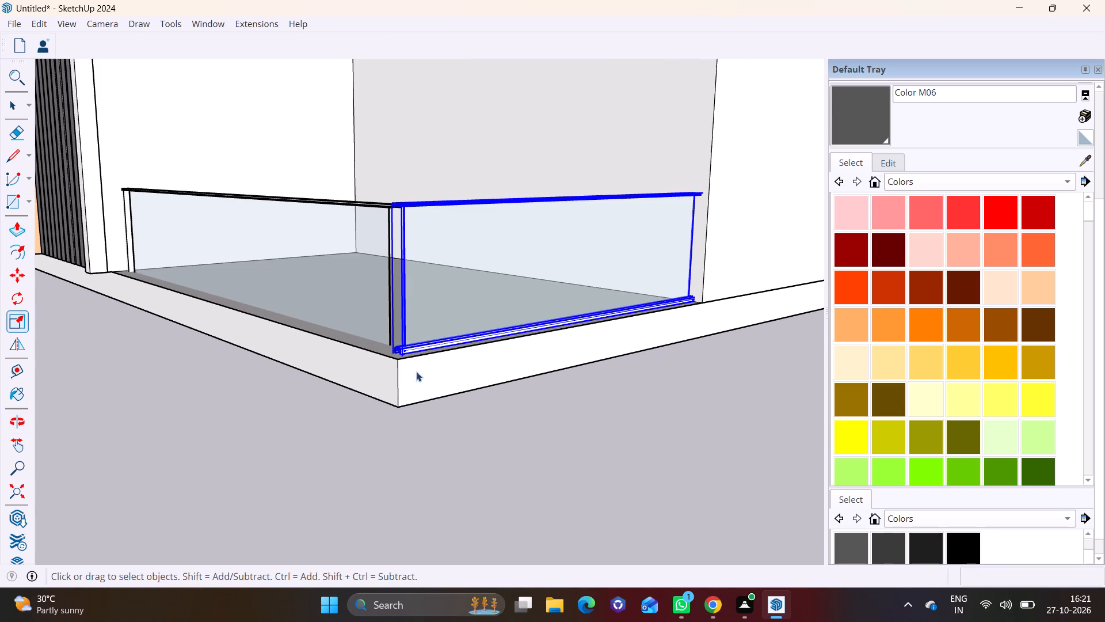
left_click(468, 444)
Check the corner balcony railings from the ground floor to the roof, and examine the whole facade.
scroll(434, 396, "down", 10)
middle_click_drag(408, 316, 430, 434, "shift")
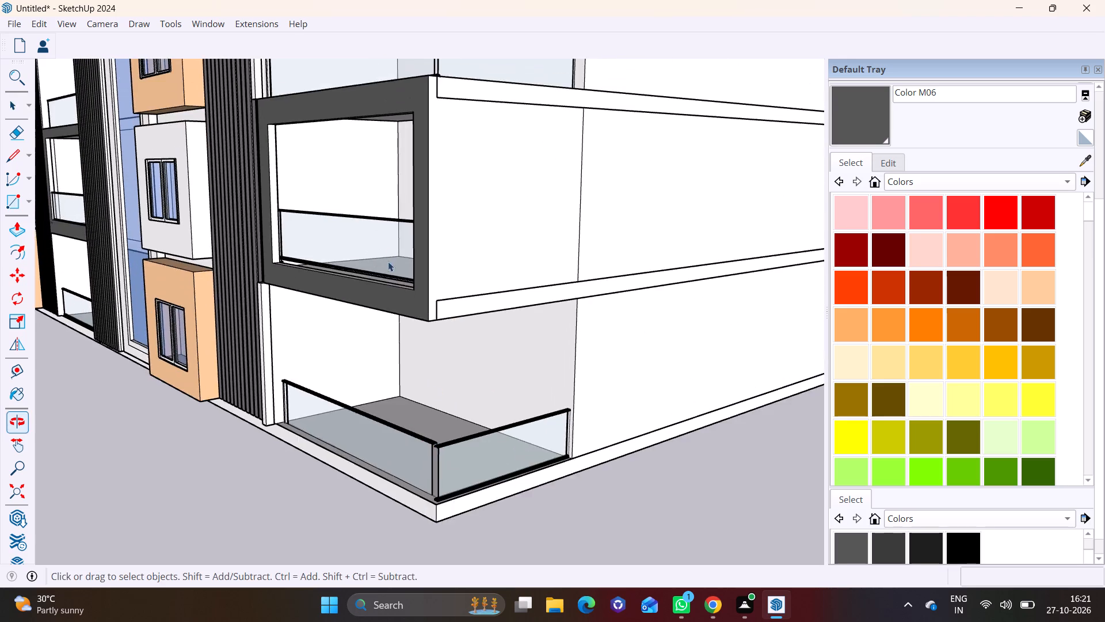
scroll(390, 248, "down", 4)
middle_click_drag(442, 177, 462, 404, "shift")
middle_click_drag(393, 218, 359, 428, "shift")
scroll(426, 310, "up", 5)
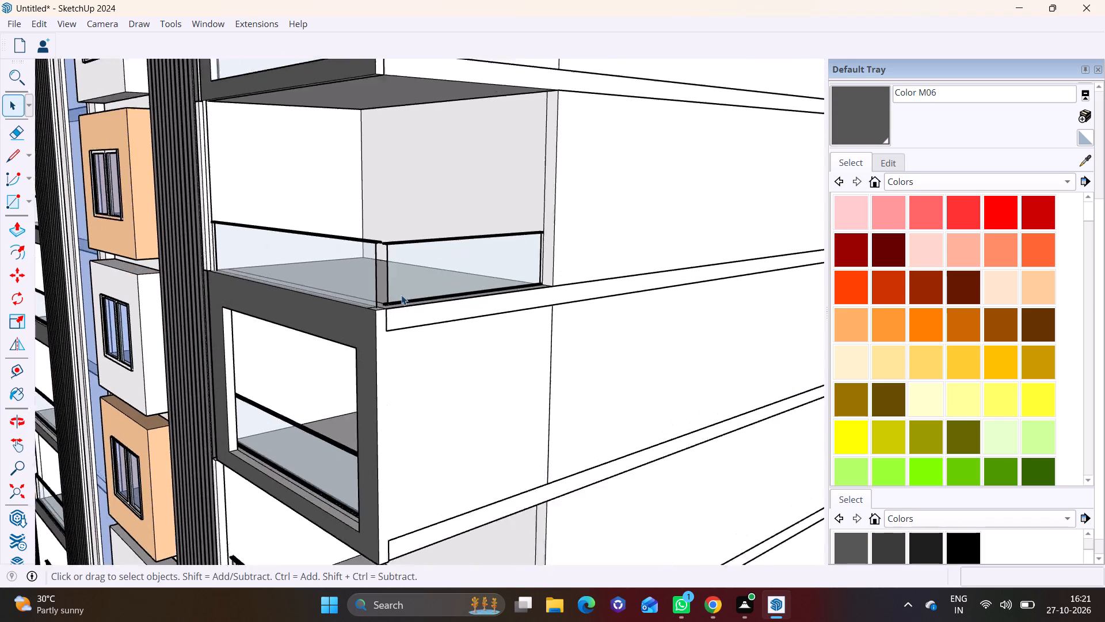
scroll(401, 295, "up", 2)
scroll(432, 277, "down", 8, "shift")
middle_click_drag(375, 202, 398, 441, "shift")
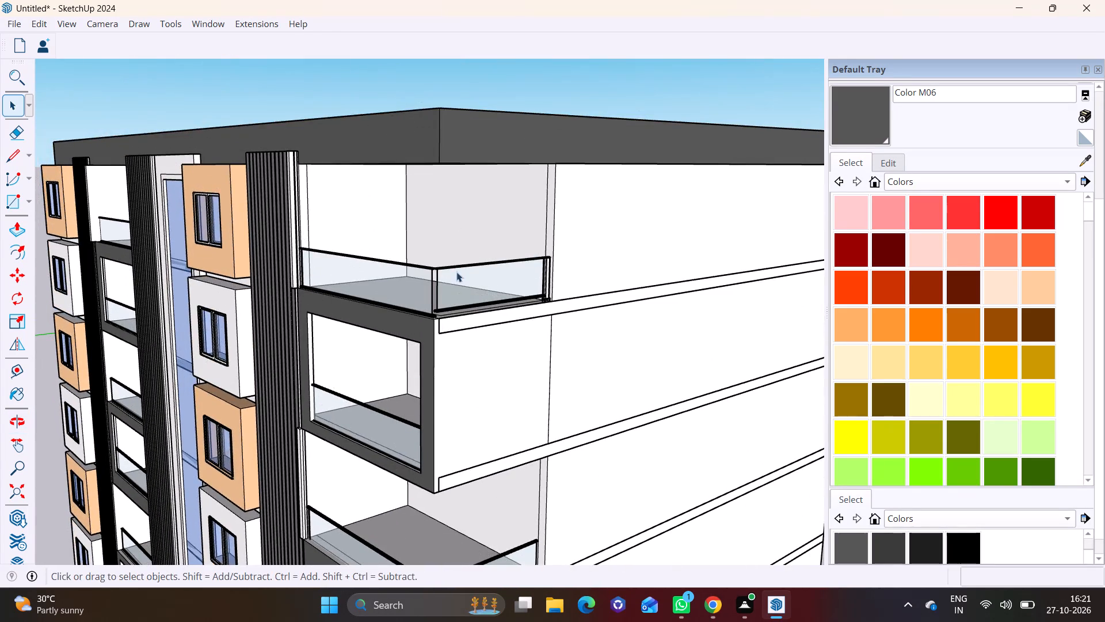
scroll(456, 272, "down", 7)
middle_click_drag(490, 336, 498, 203, "shift")
key("space")
left_click(755, 394)
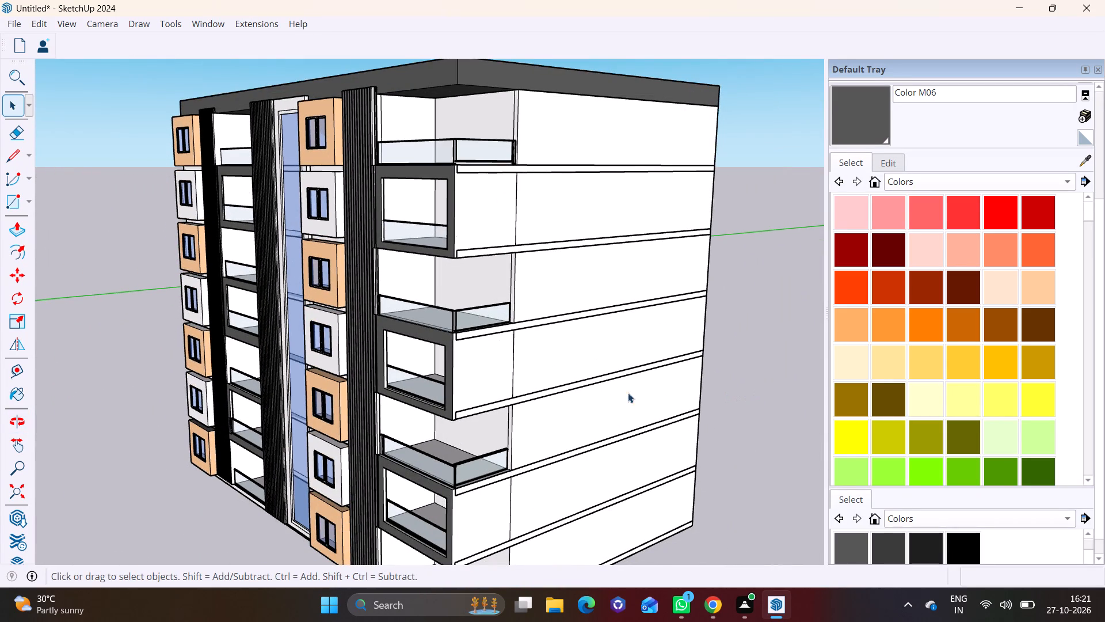
middle_click_drag(516, 374, 623, 317)
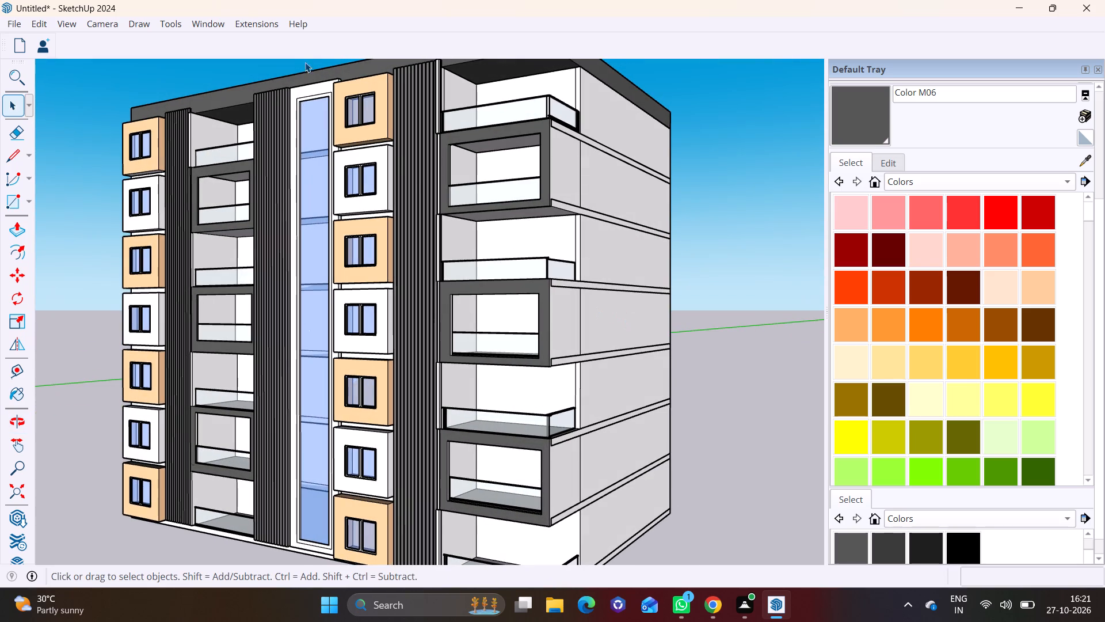
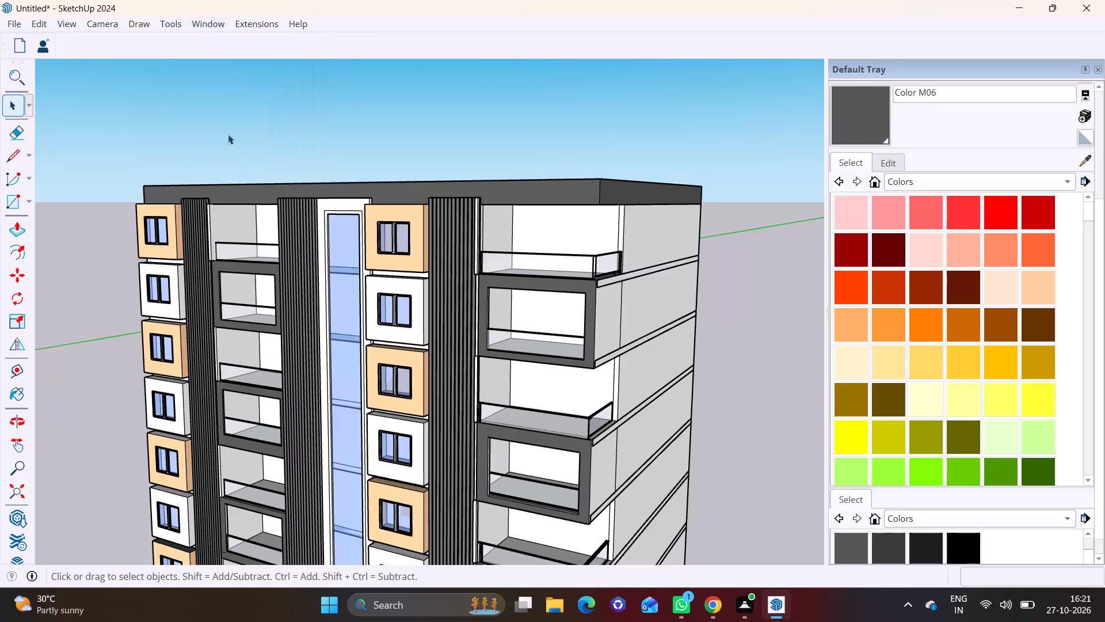
Search 3D Warehouse for "door" models.
scroll(235, 147, "down", 1)
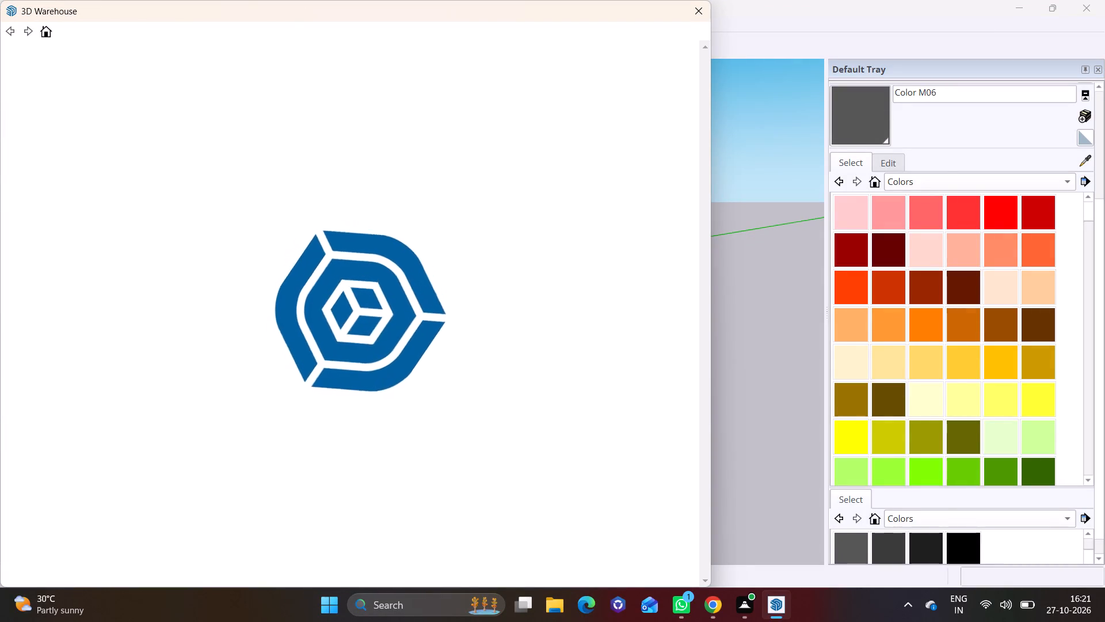
scroll(247, 184, "down", 1)
scroll(301, 264, "down", 2)
scroll(353, 290, "down", 2)
left_click(266, 68)
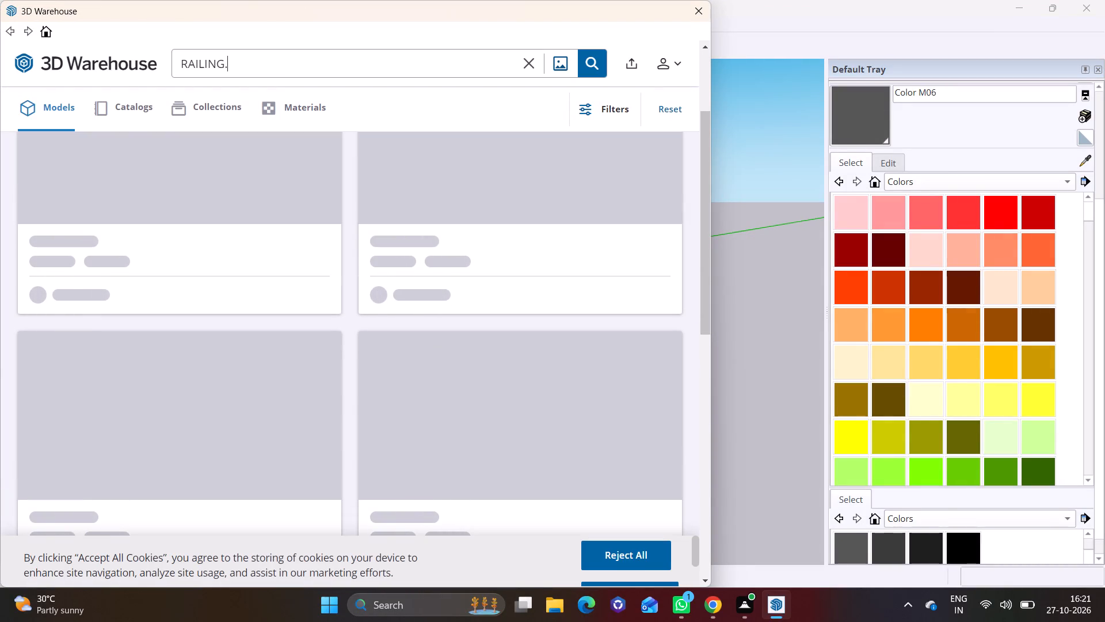
key("Delete")
key("Delete")
key("Delete")
key("Delete")
key("Delete")
key("Delete")
key("Delete")
key("Delete")
key("Delete")
key("Delete")
key("Delete")
key("Delete")
key("Delete")
key("Delete")
key("Delete")
key("Delete")
key("Delete")
key("Delete")
key("Delete")
key("Delete")
key("Delete")
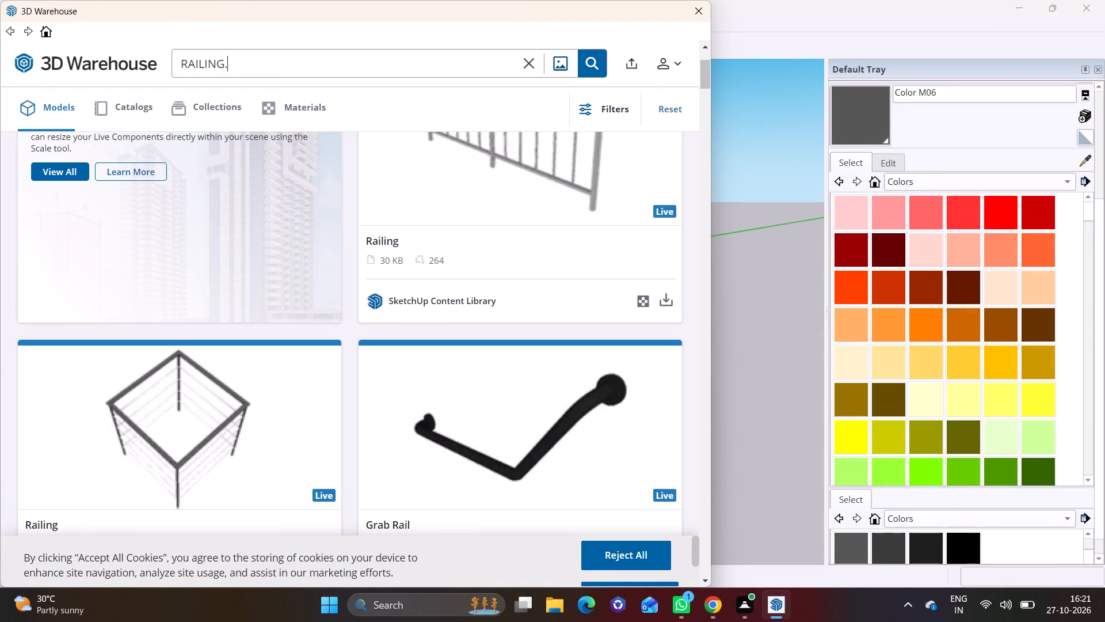
key("Delete")
key("BackSpace")
key("BackSpace")
key("BackSpace")
key("BackSpace")
key("BackSpace")
key("BackSpace")
key("BackSpace")
key("BackSpace")
key("BackSpace")
key("BackSpace")
key("BackSpace")
key("BackSpace")
key("BackSpace")
key("BackSpace")
key("BackSpace")
key("d")
key("o")
key("o")
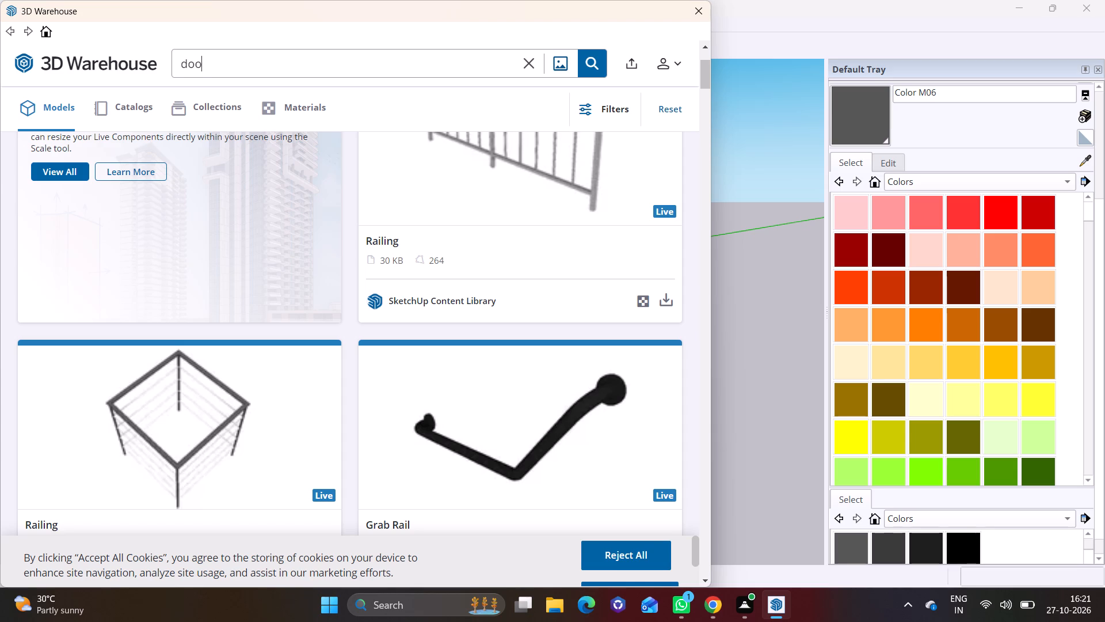
key("r")
left_click(590, 65)
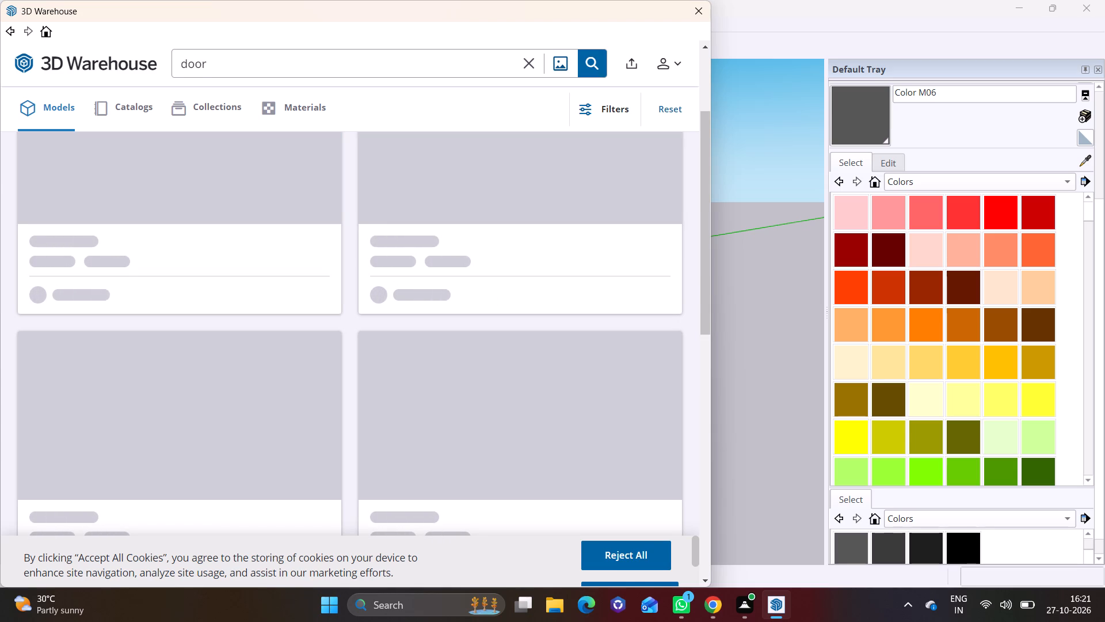
Load the brown wooden model "door #PORTA DE MADEIRA MODERNA" and place it on the top-floor corner balcony's back wall.
left_click(706, 580)
left_click(706, 580)
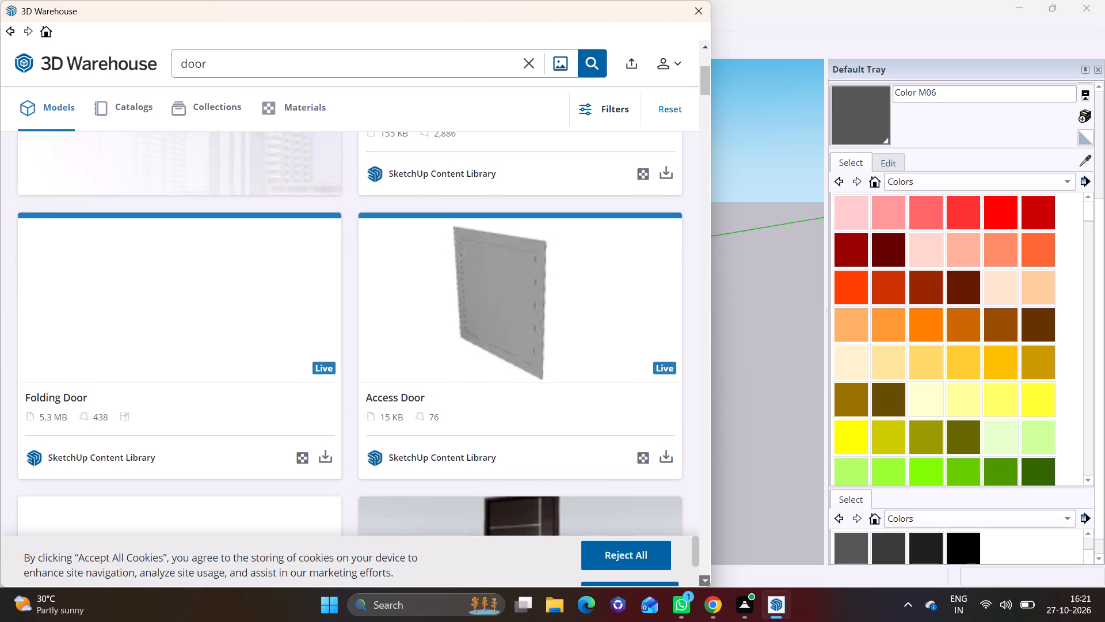
left_click(706, 580)
left_click(706, 580)
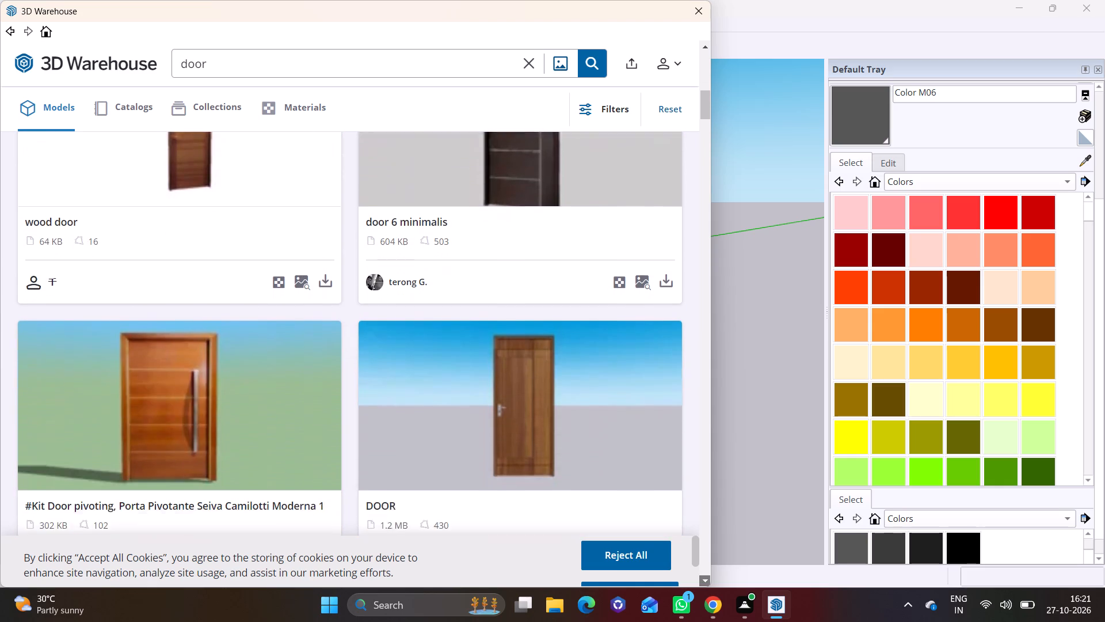
triple_click(706, 580)
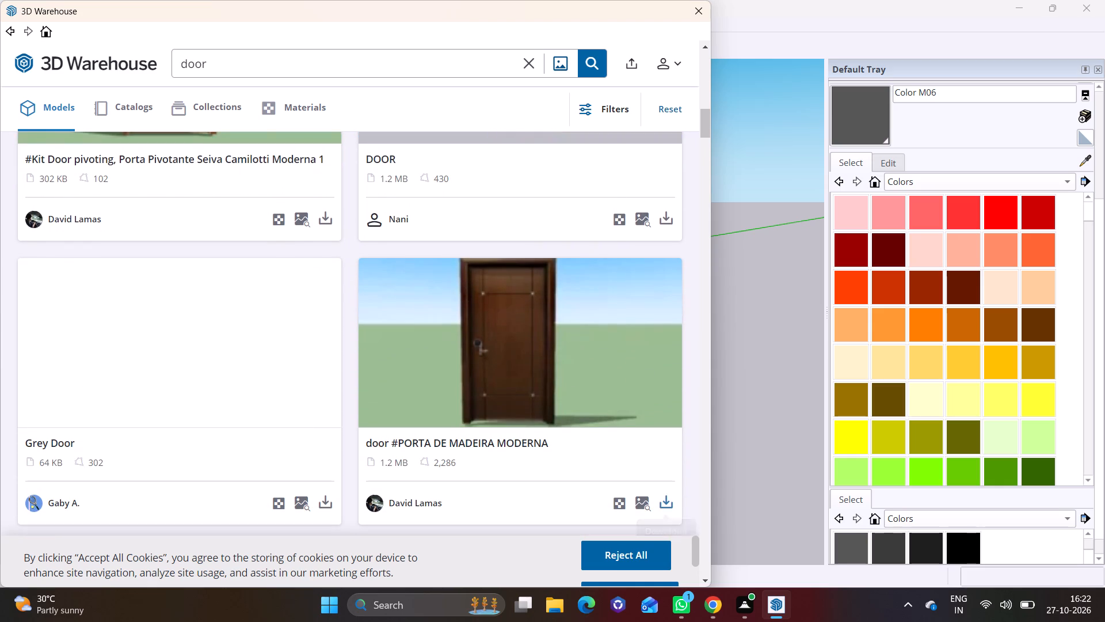
left_click(665, 507)
left_click(311, 310)
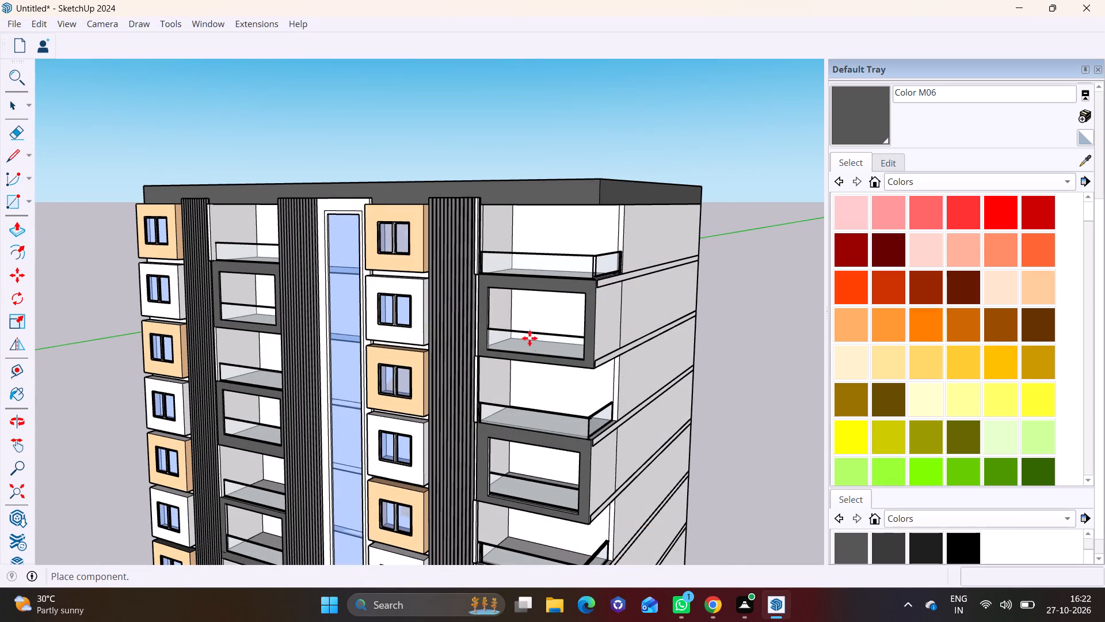
scroll(537, 365, "down", 3)
scroll(539, 314, "up", 9)
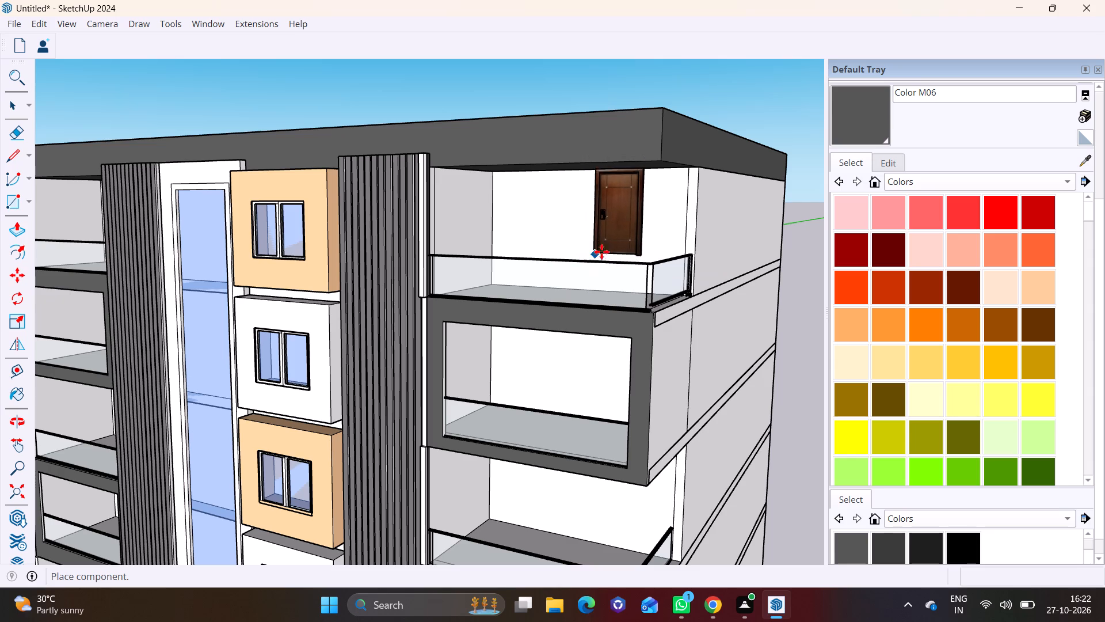
left_click(605, 250)
Move the top-floor door 1' 8 3/16" along the back wall and lower it to the balcony floor.
middle_click_drag(614, 245, 525, 266)
scroll(650, 266, "up", 4)
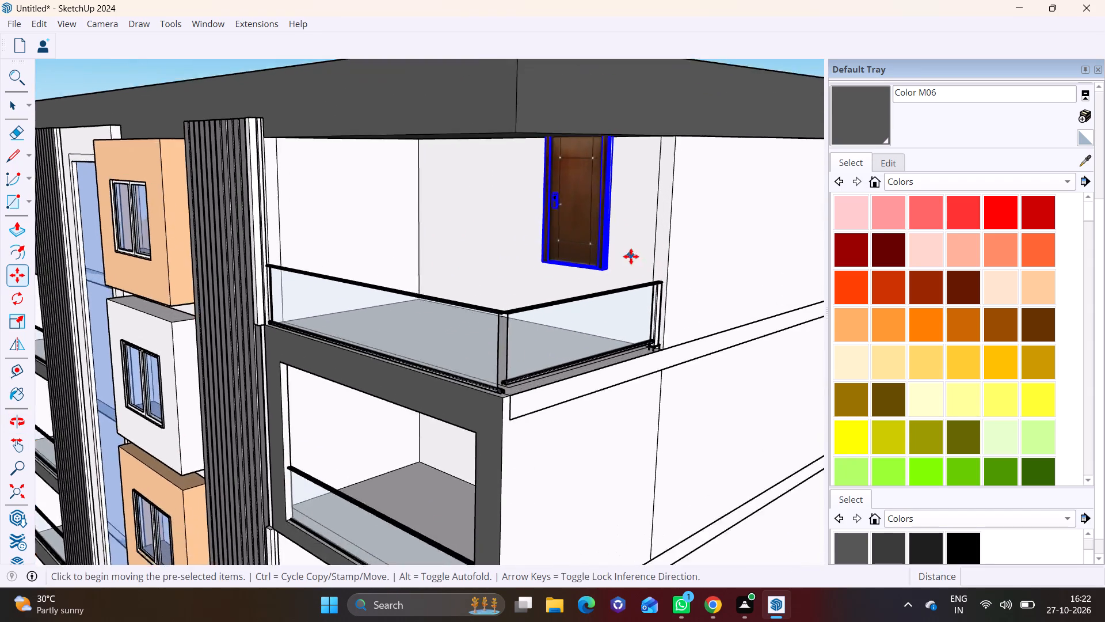
scroll(631, 256, "up", 2)
middle_click_drag(624, 275, 789, 317)
middle_click_drag(698, 310, 745, 289)
left_click(651, 274)
left_click(616, 272)
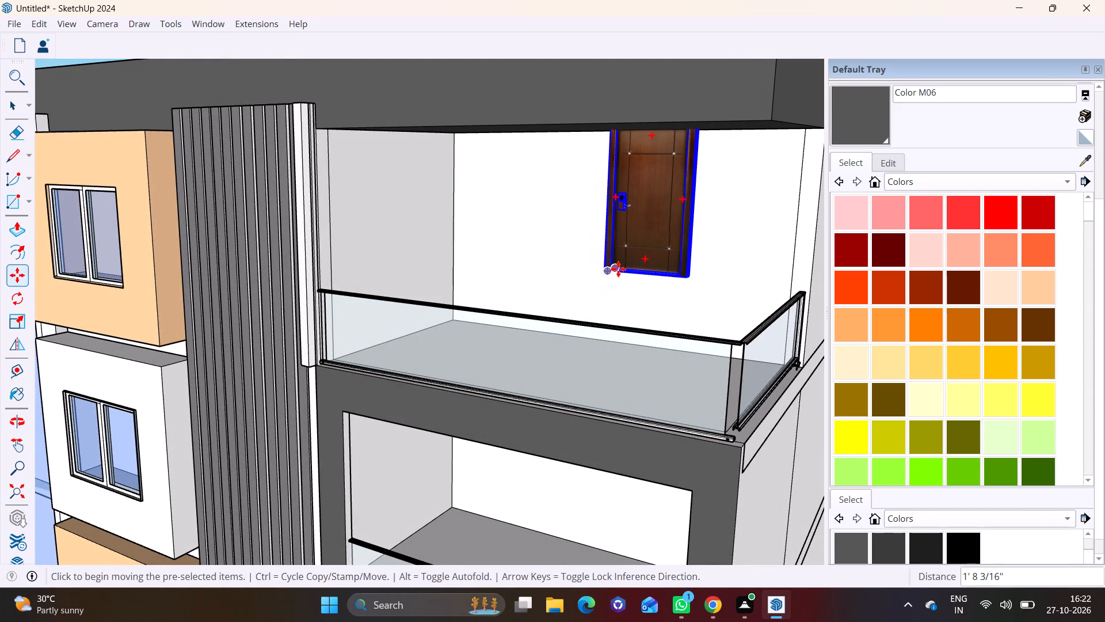
middle_click_drag(719, 286, 464, 279)
left_click(670, 166)
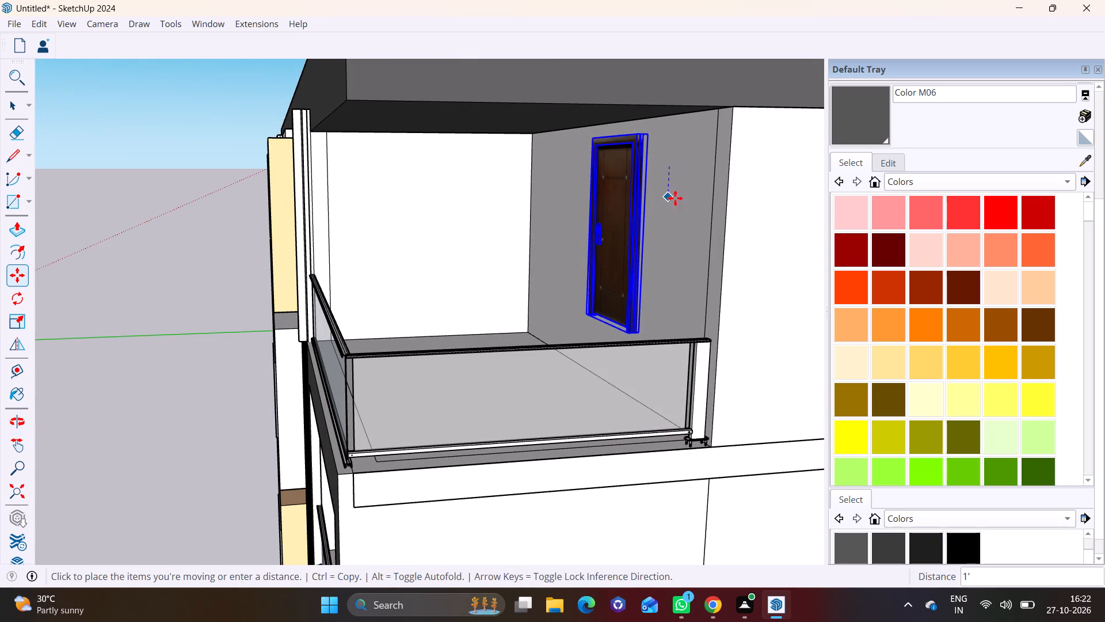
left_click(673, 271)
Slide the top-floor door about 1' 8 3/4" sideways toward the middle of the back wall.
middle_click_drag(638, 322, 830, 321)
middle_click_drag(625, 364, 809, 369)
scroll(658, 369, "up", 1)
left_click(714, 180)
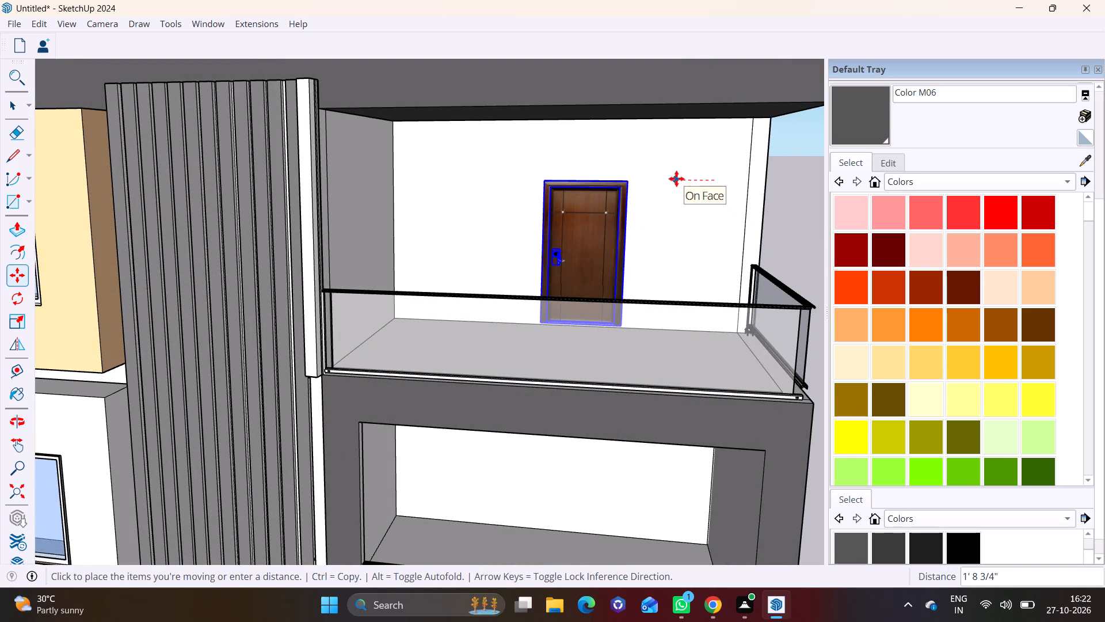
left_click(676, 179)
Copy the top-floor door 10' 2 5/8" straight down into the framed balcony below and nudge the copy 1 15/16" sideways.
middle_click_drag(705, 332, 715, 200)
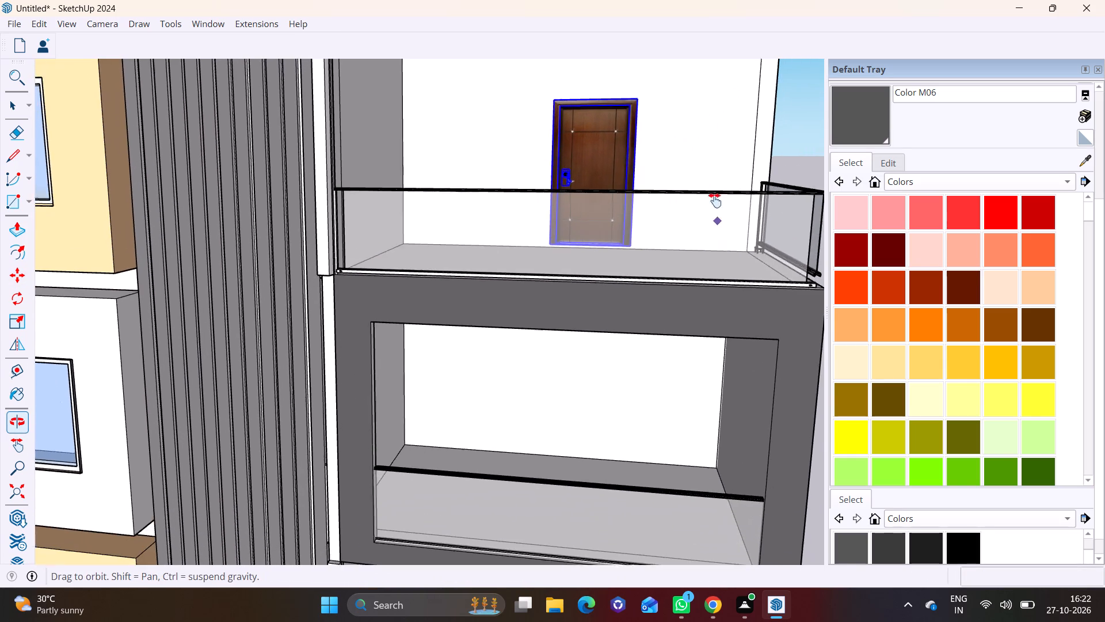
middle_click_drag(715, 200, 715, 200)
left_click(638, 86)
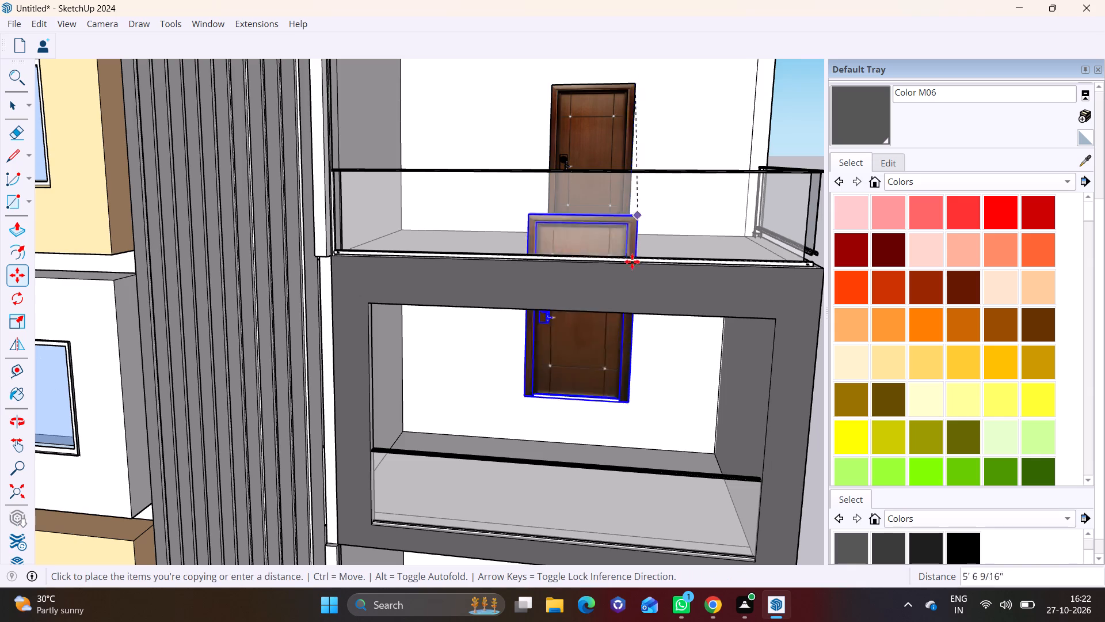
middle_click_drag(623, 325, 652, 241, "shift")
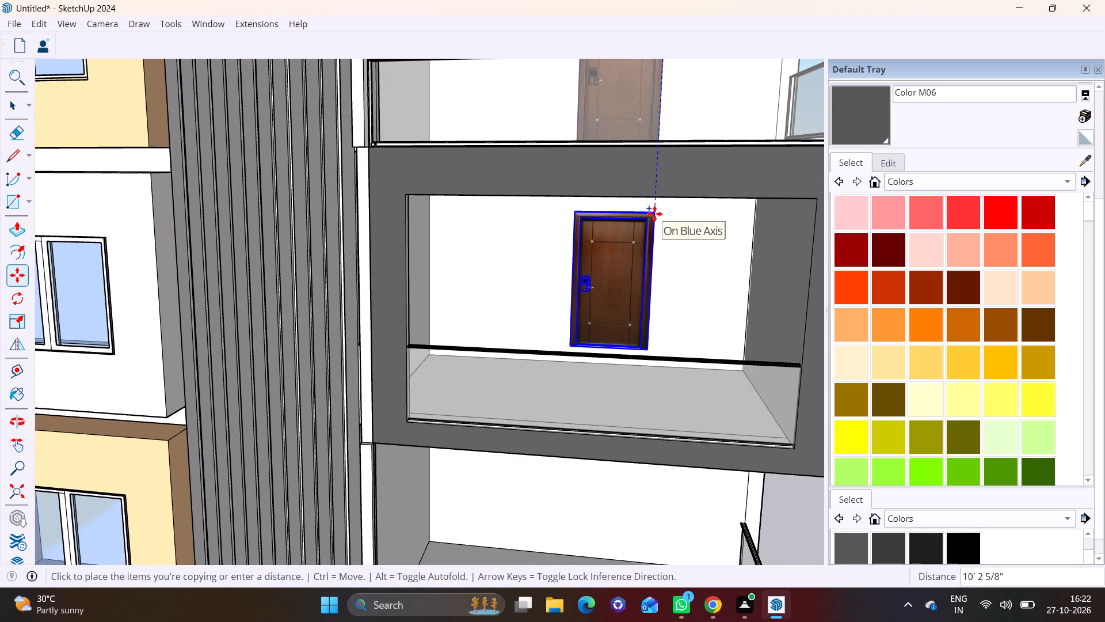
left_click(654, 214)
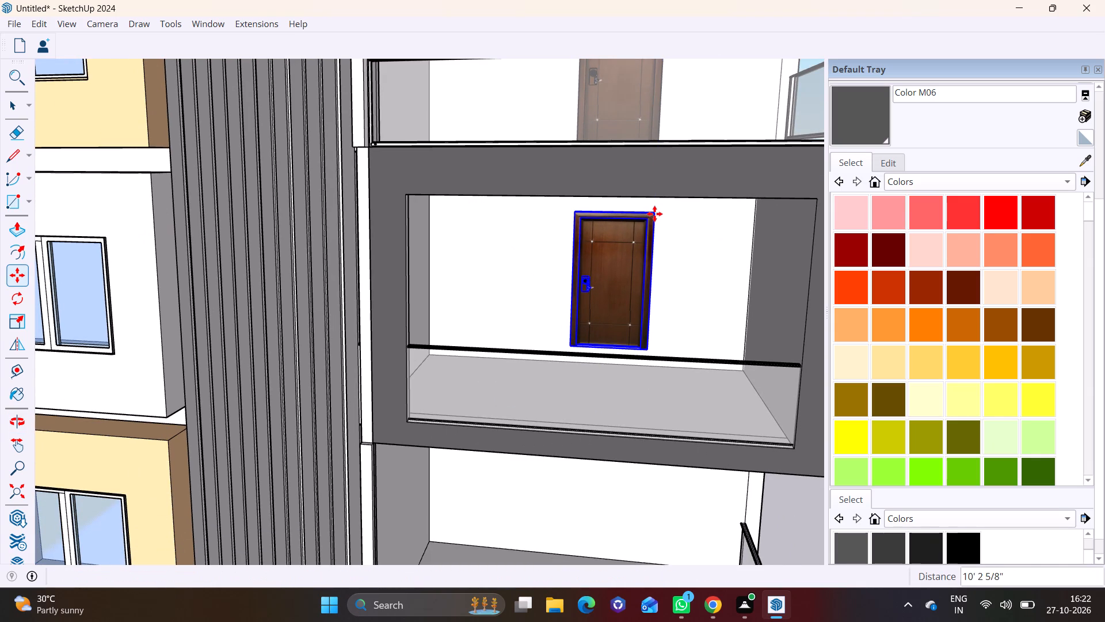
left_click(654, 214)
left_click(658, 215)
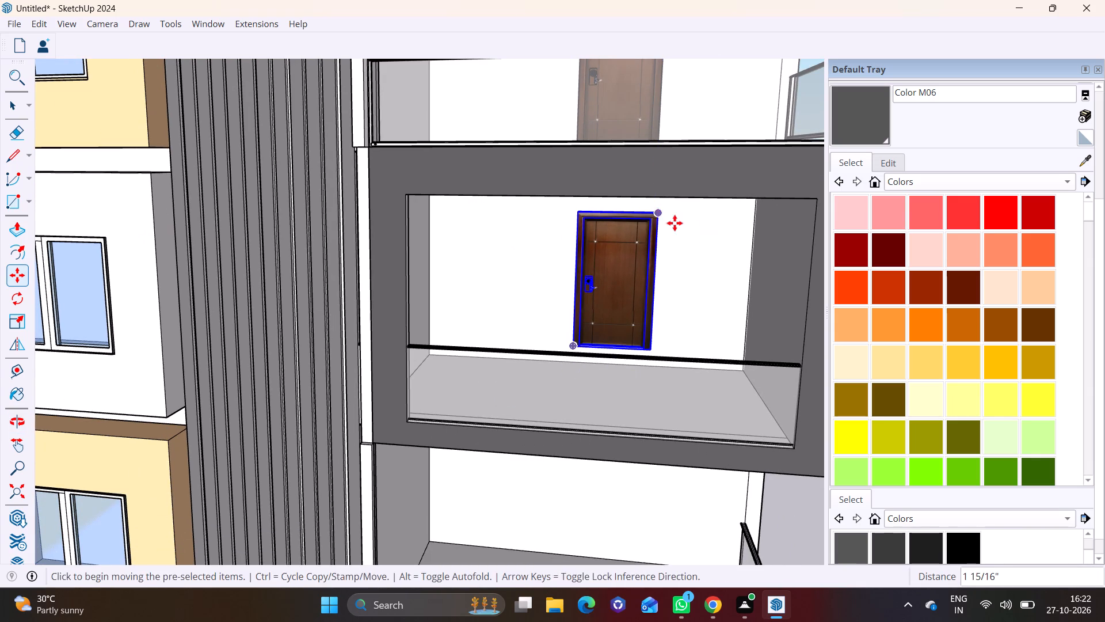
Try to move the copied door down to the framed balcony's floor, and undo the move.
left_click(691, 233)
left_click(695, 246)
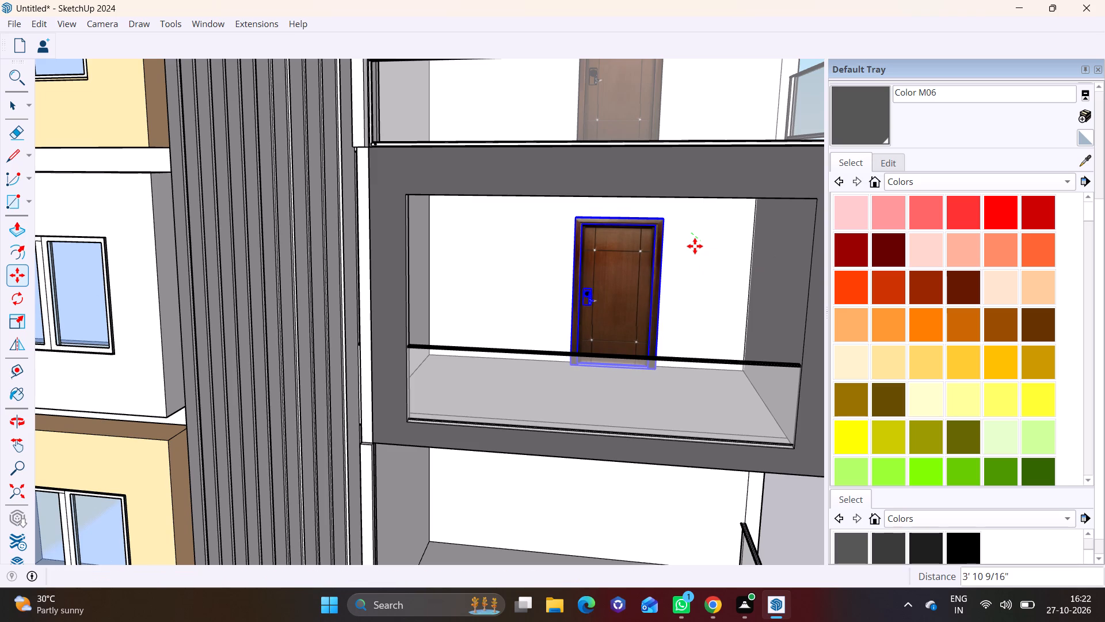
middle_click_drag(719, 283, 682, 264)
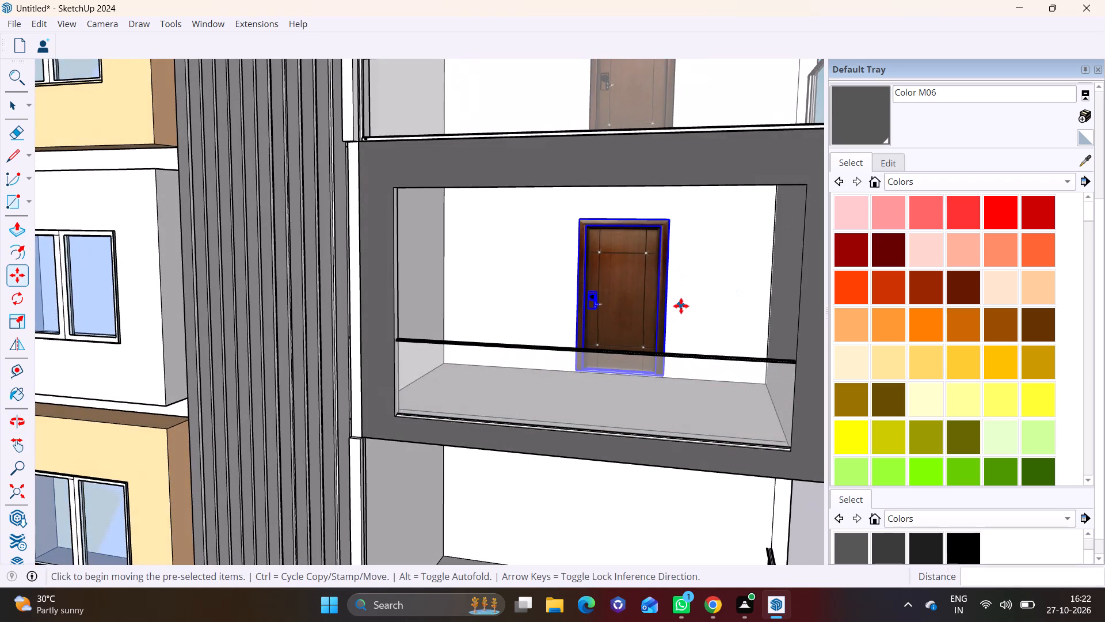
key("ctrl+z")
Lower the copied door vertically along the back wall to the framed balcony's floor.
middle_click_drag(699, 313, 776, 277)
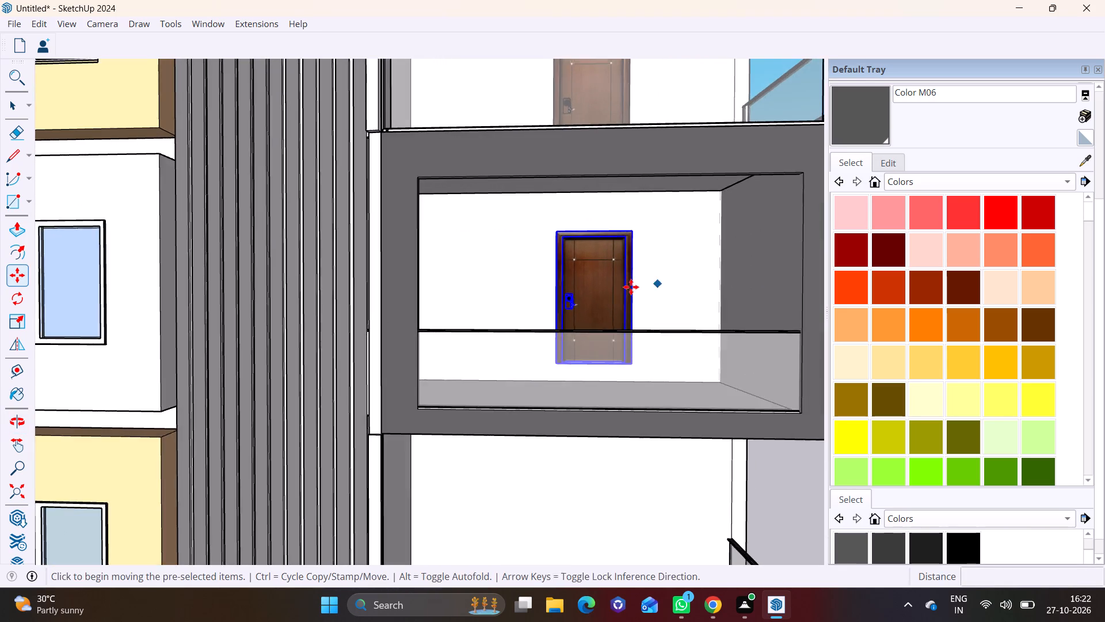
scroll(630, 287, "up", 5)
left_click(695, 230)
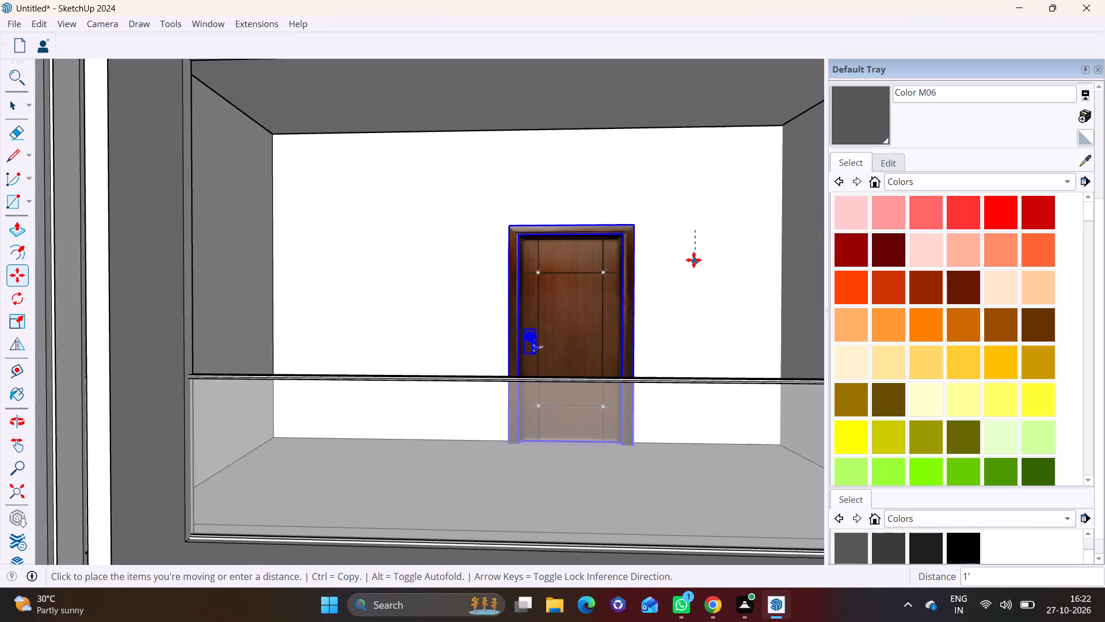
left_click(693, 254)
Copy the door down to the third and fourth balconies from the top, about 10' 11 7/16" and 11' below the previous one.
scroll(654, 308, "down", 4)
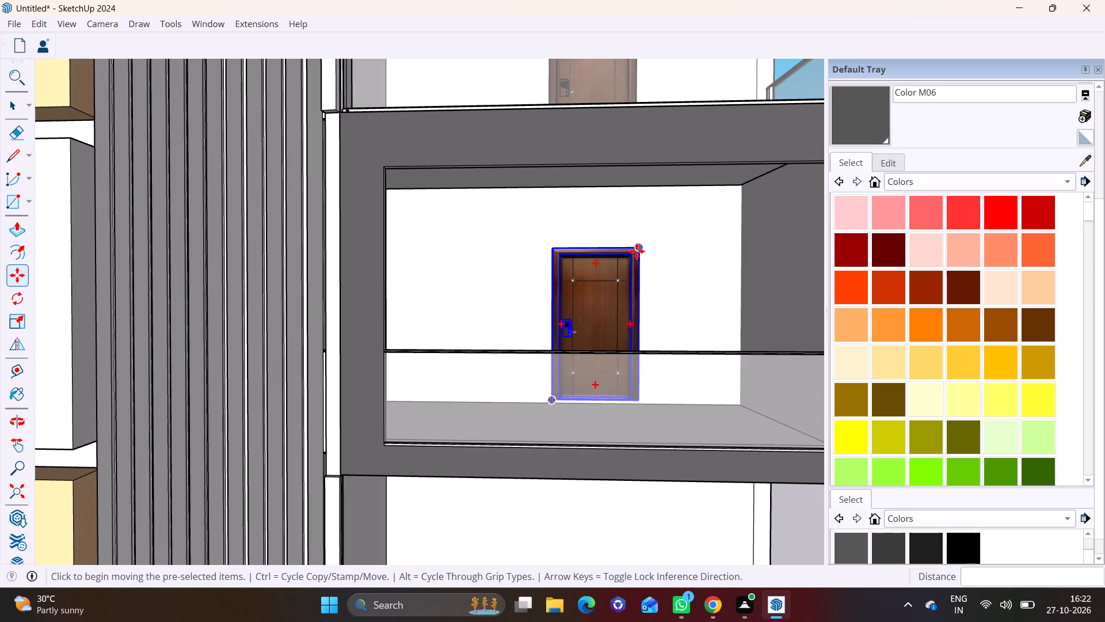
left_click(637, 251)
middle_click_drag(645, 435, 640, 268, "shift")
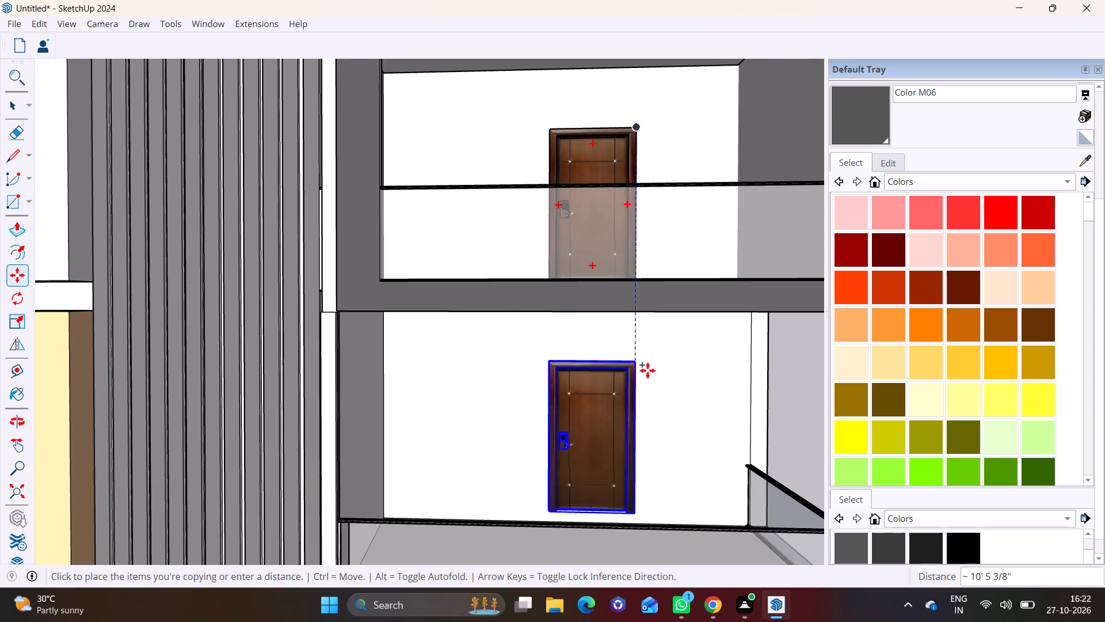
middle_click_drag(651, 368, 668, 285)
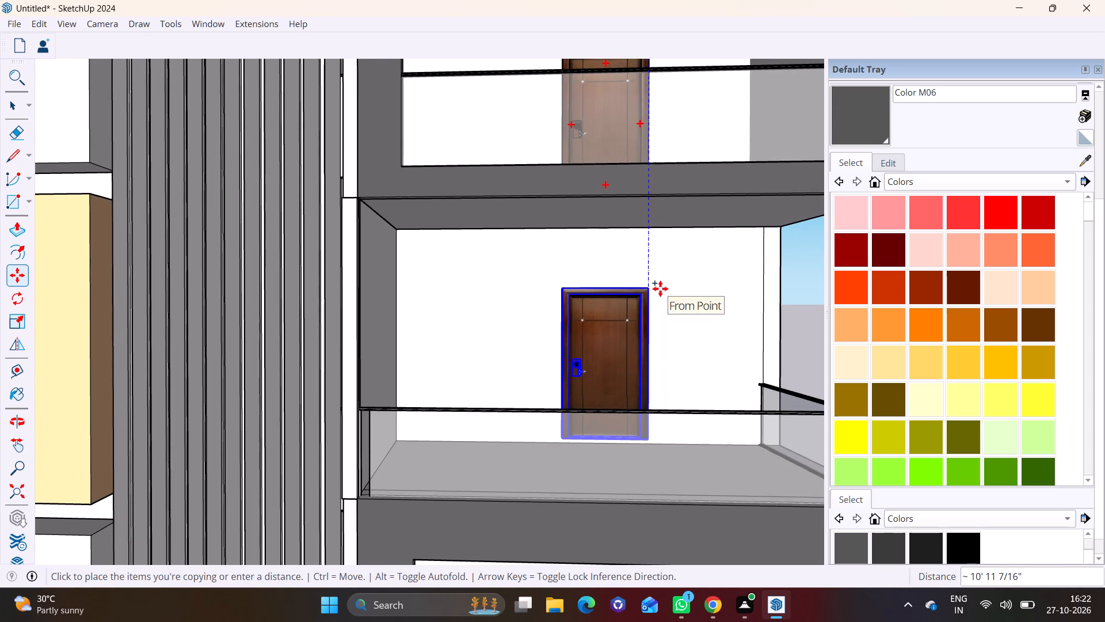
left_click(660, 289)
left_click(650, 287)
middle_click_drag(657, 408, 672, 251, "shift")
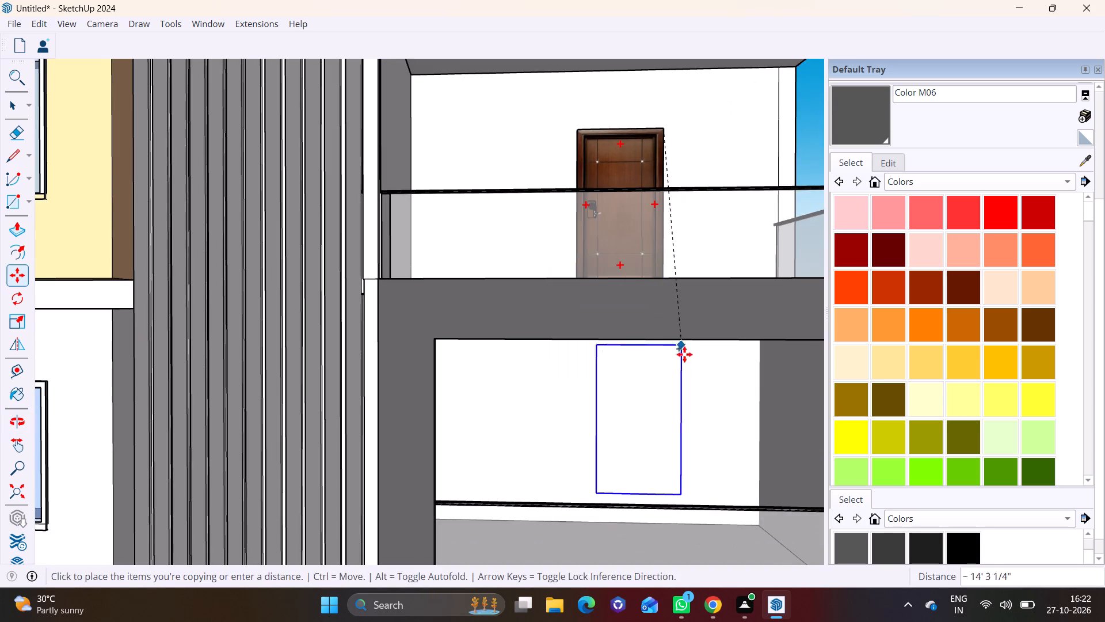
middle_click_drag(686, 357, 683, 292, "shift")
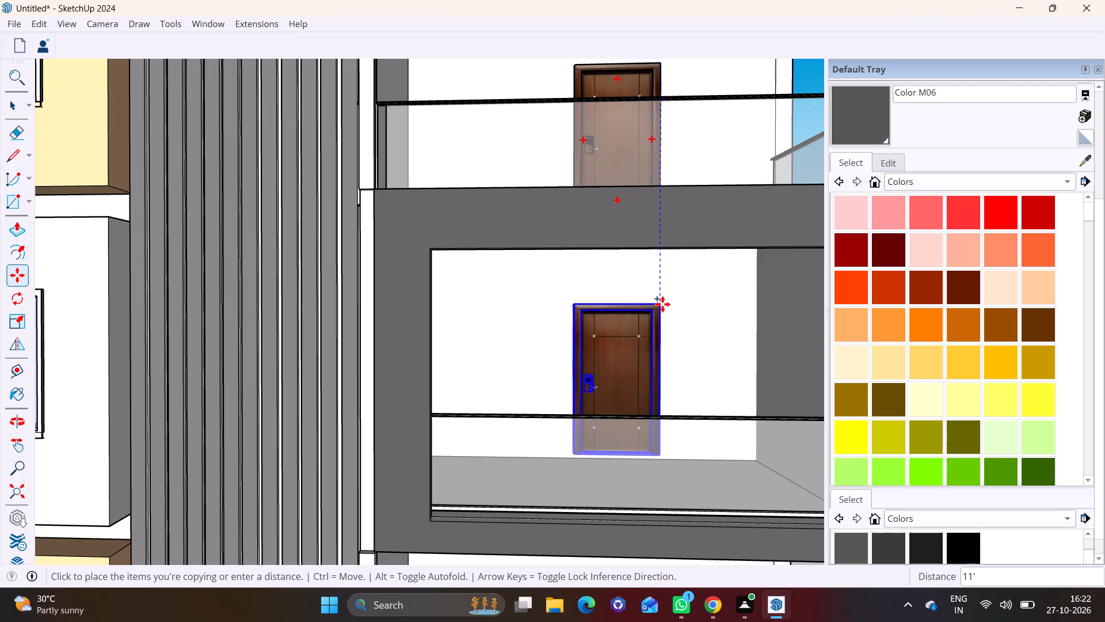
left_click(662, 304)
Copy the door 11' 1 1/4" down to the fifth balcony from the top, and copy that door down to the framed sixth.
left_click(662, 306)
middle_click_drag(663, 389, 657, 230, "shift")
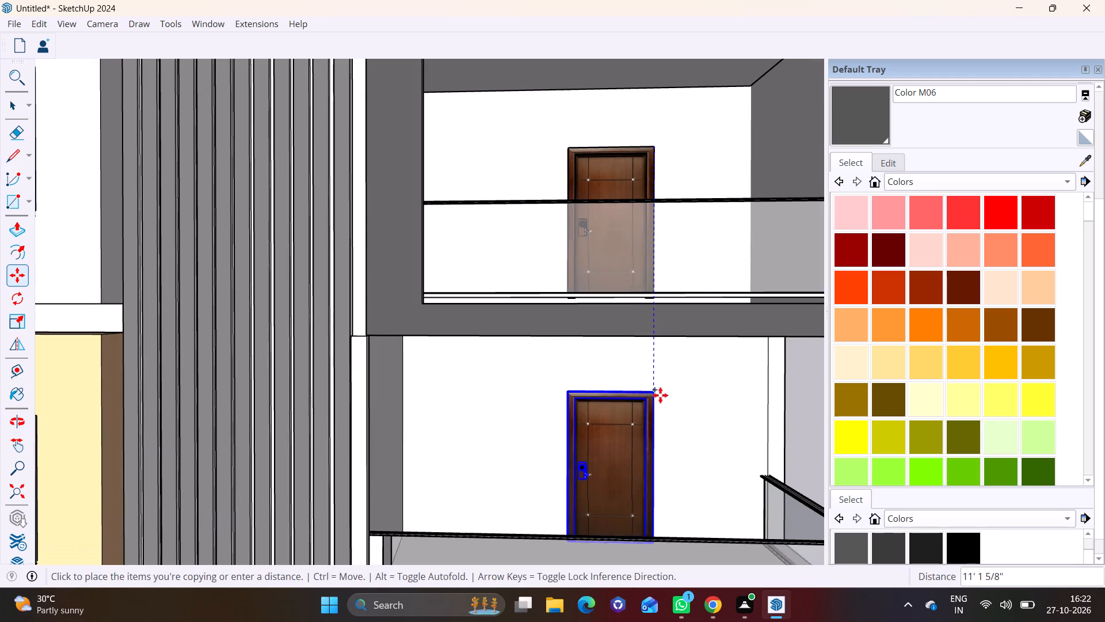
middle_click_drag(660, 397, 665, 320, "shift")
left_click(662, 310)
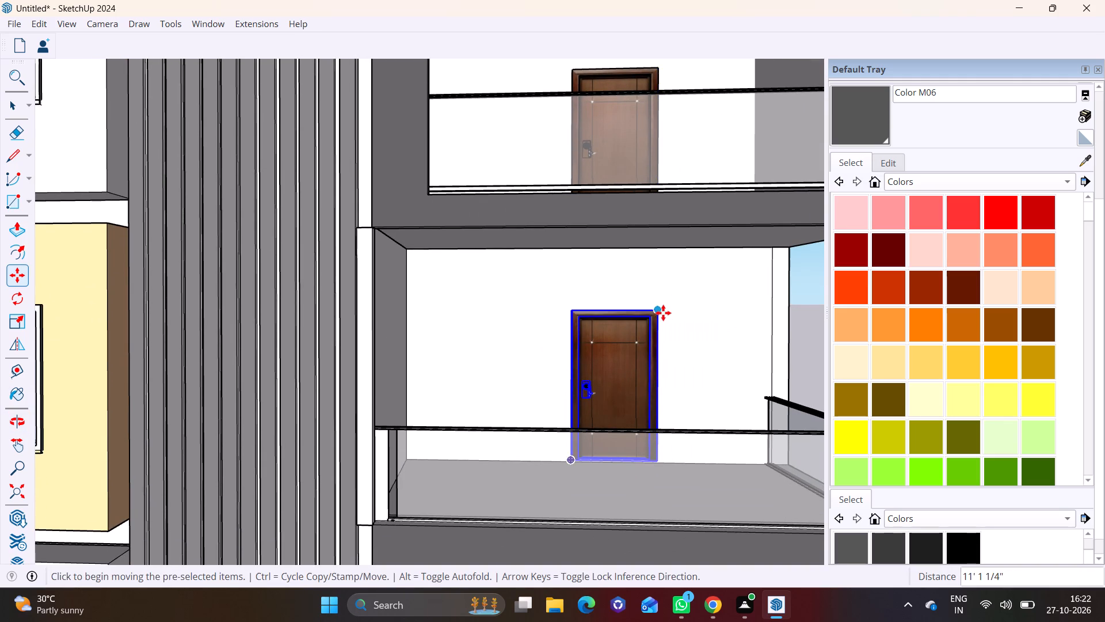
left_click(660, 311)
middle_click_drag(675, 404, 677, 220, "shift")
middle_click_drag(672, 359, 669, 320, "shift")
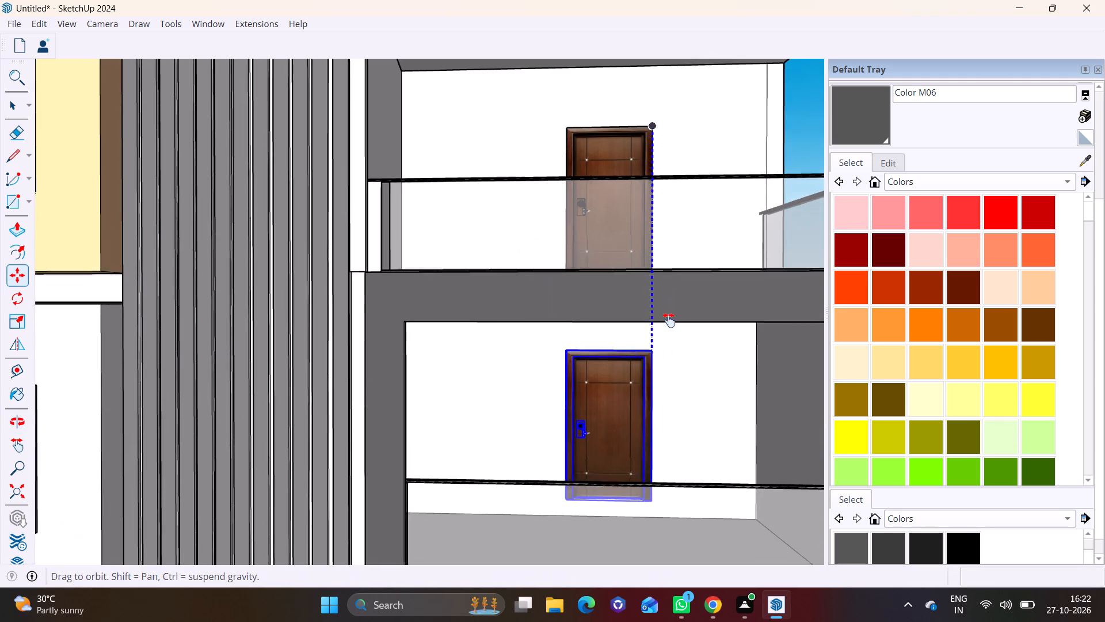
middle_click_drag(669, 320, 674, 303, "shift")
left_click(675, 321)
Copy the door straight down from the lowest framed balcony to the ground-floor corner balcony's back wall.
left_click(662, 321)
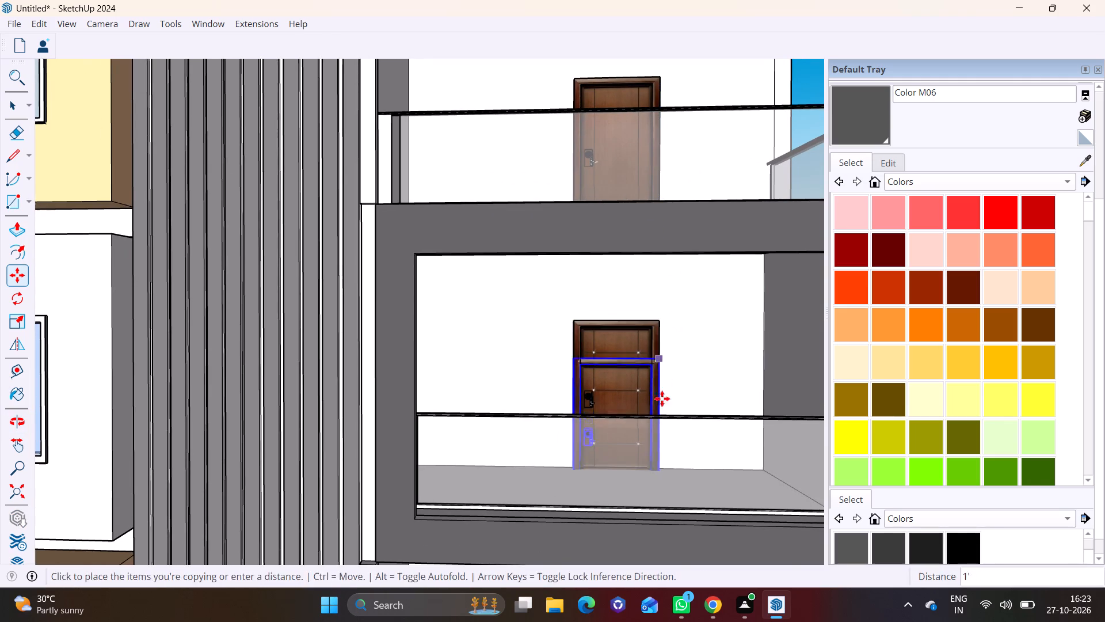
middle_click_drag(662, 415, 681, 230, "shift")
middle_click_drag(702, 387, 706, 230, "shift")
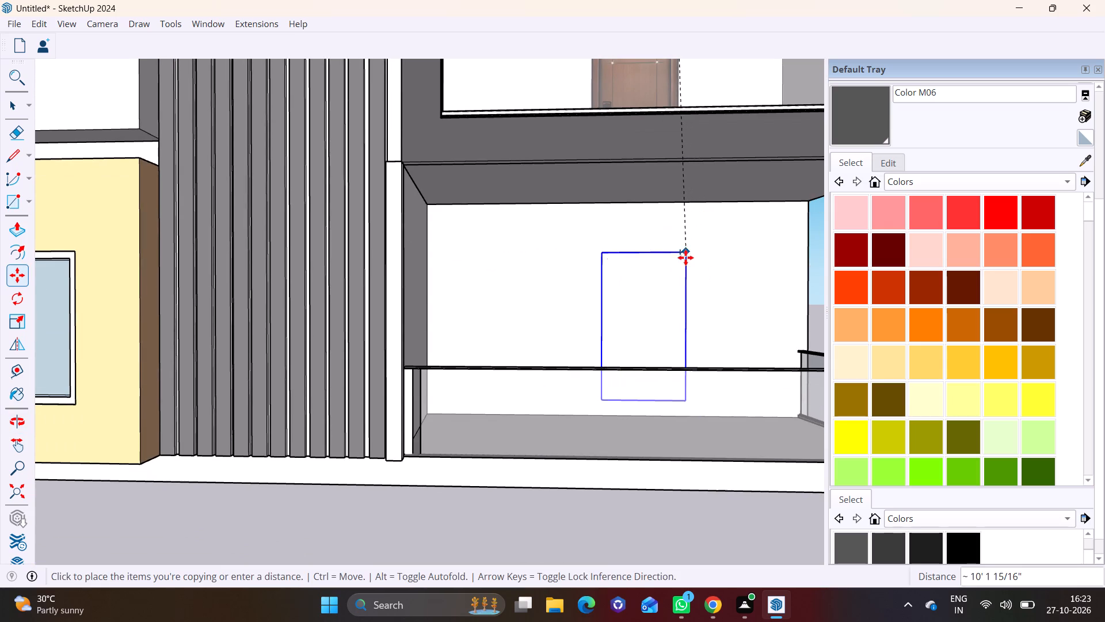
left_click(684, 266)
key("space")
left_click(505, 523)
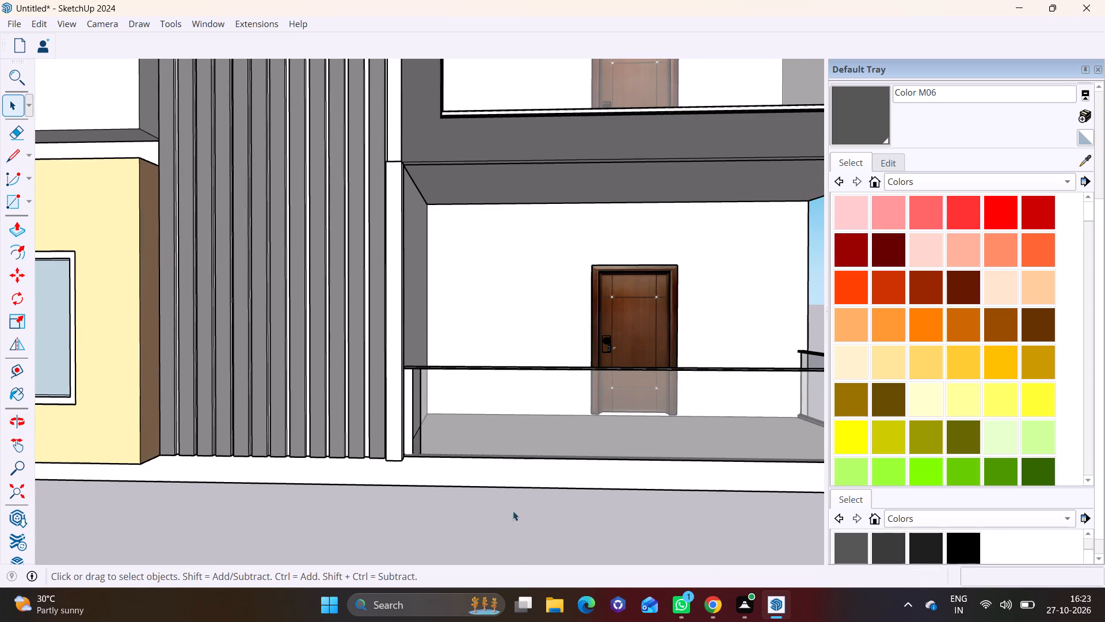
Search the 3D Warehouse model library for "window".
middle_click_drag(687, 408, 433, 396)
scroll(737, 393, "down", 16)
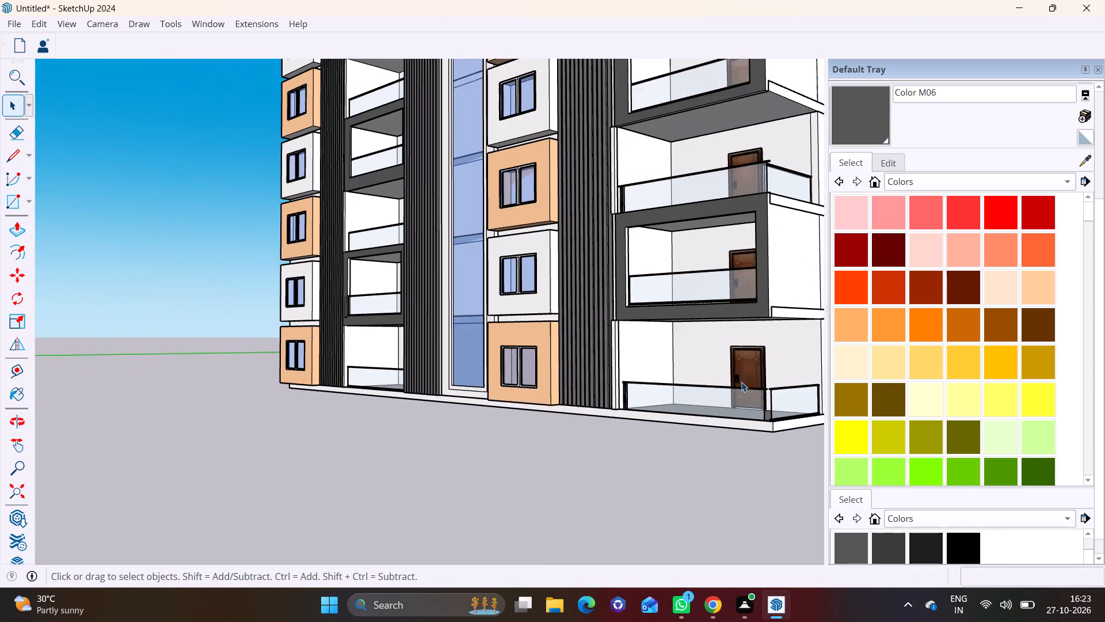
middle_click_drag(718, 385, 466, 415, "shift")
middle_click_drag(583, 412, 695, 382)
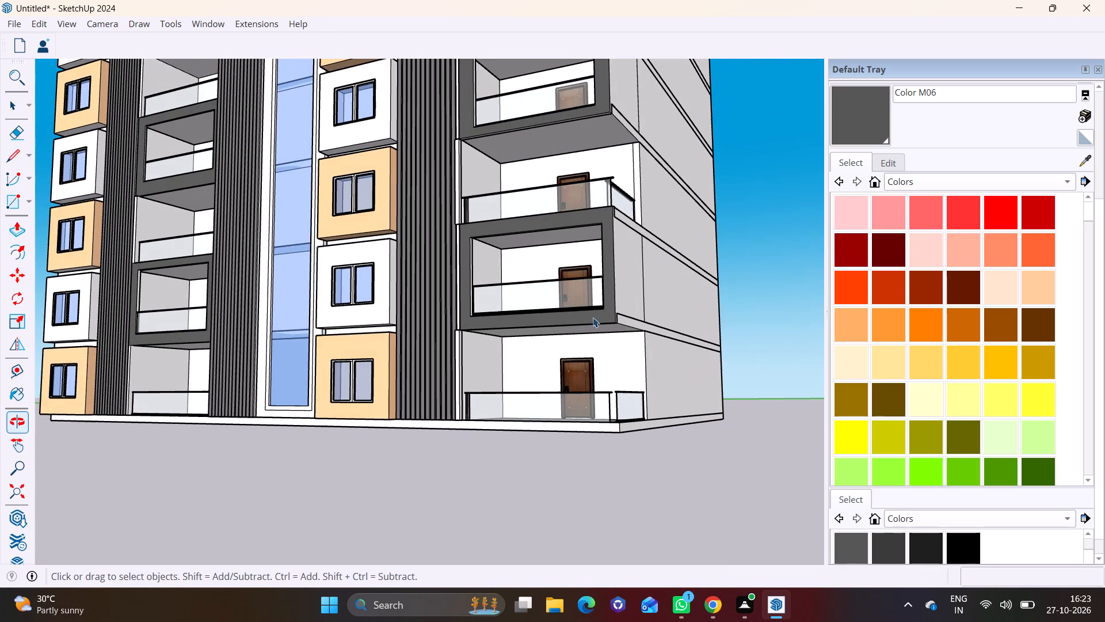
left_click(195, 22)
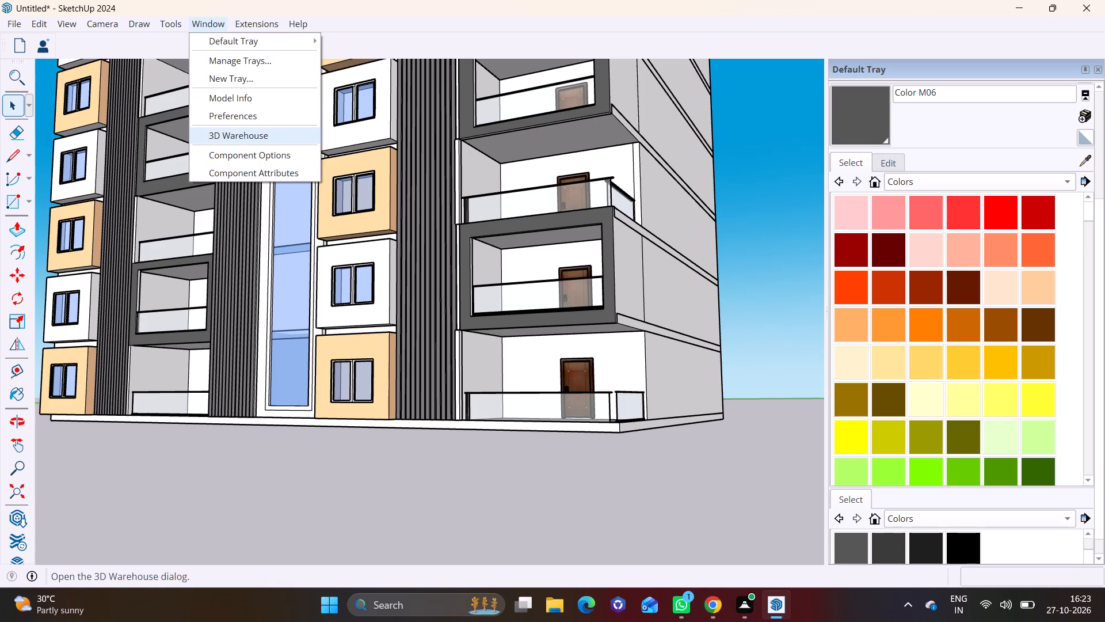
left_click(237, 136)
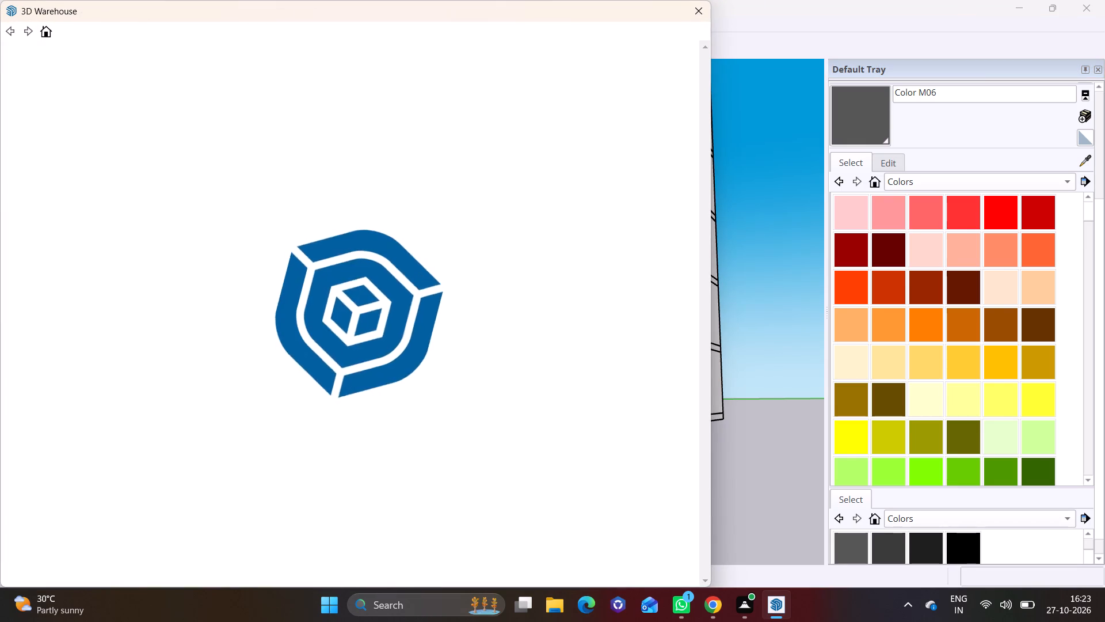
left_click(289, 54)
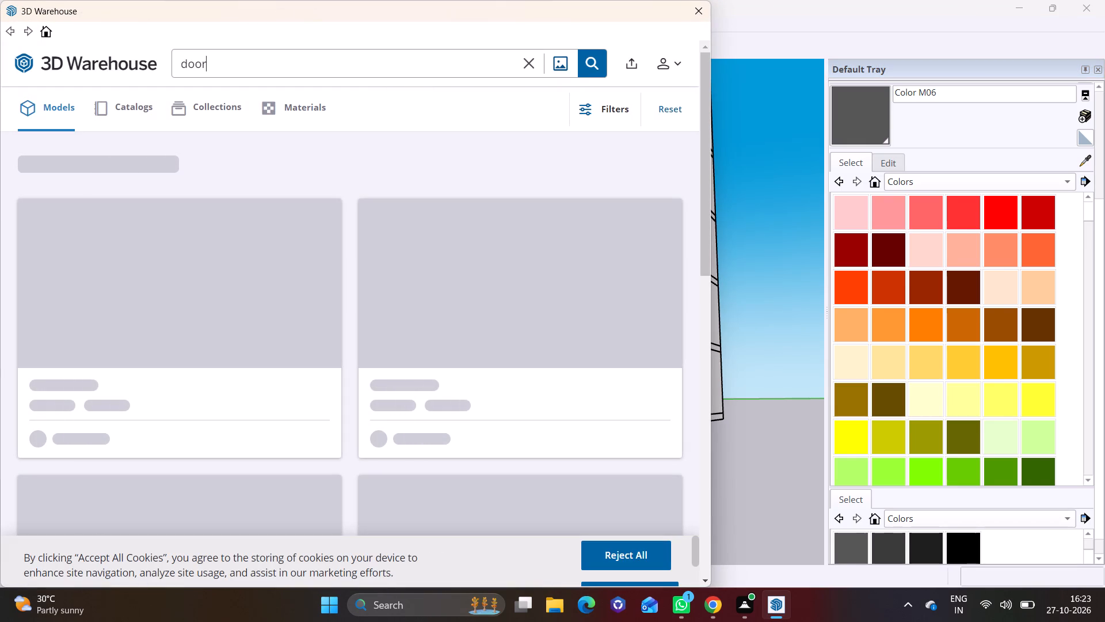
left_click(533, 62)
key("w")
key("i")
key("n")
type("do")
key("w")
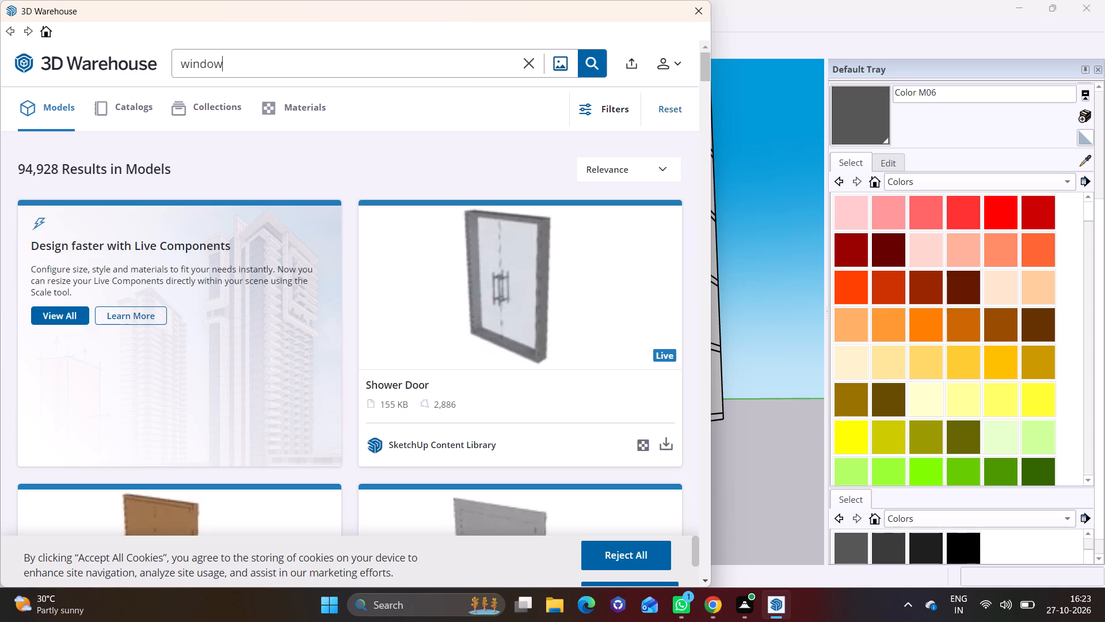
left_click(599, 65)
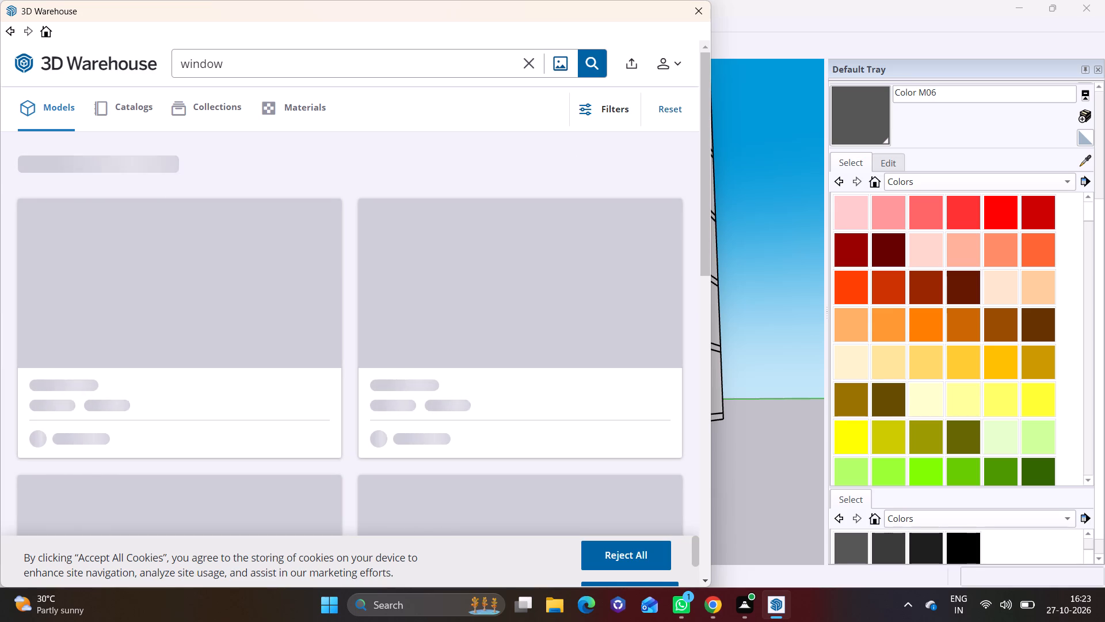
Find the 30 KB white two-pane "window" among the search results and load it directly into the model.
scroll(514, 351, "down", 7)
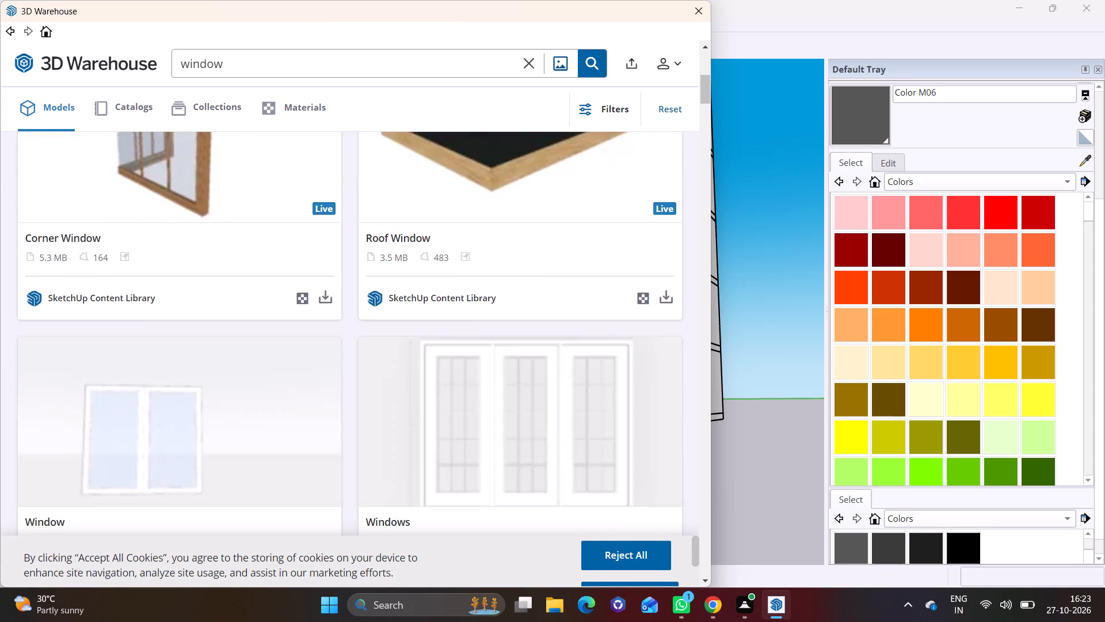
scroll(514, 334, "down", 6)
scroll(416, 314, "down", 1)
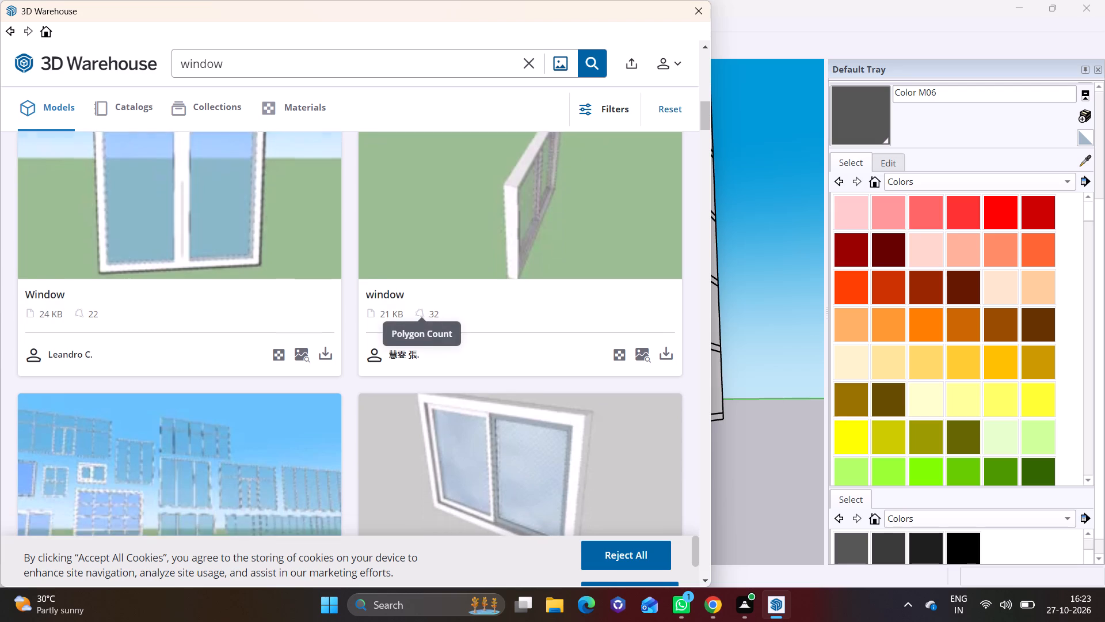
scroll(416, 314, "down", 4)
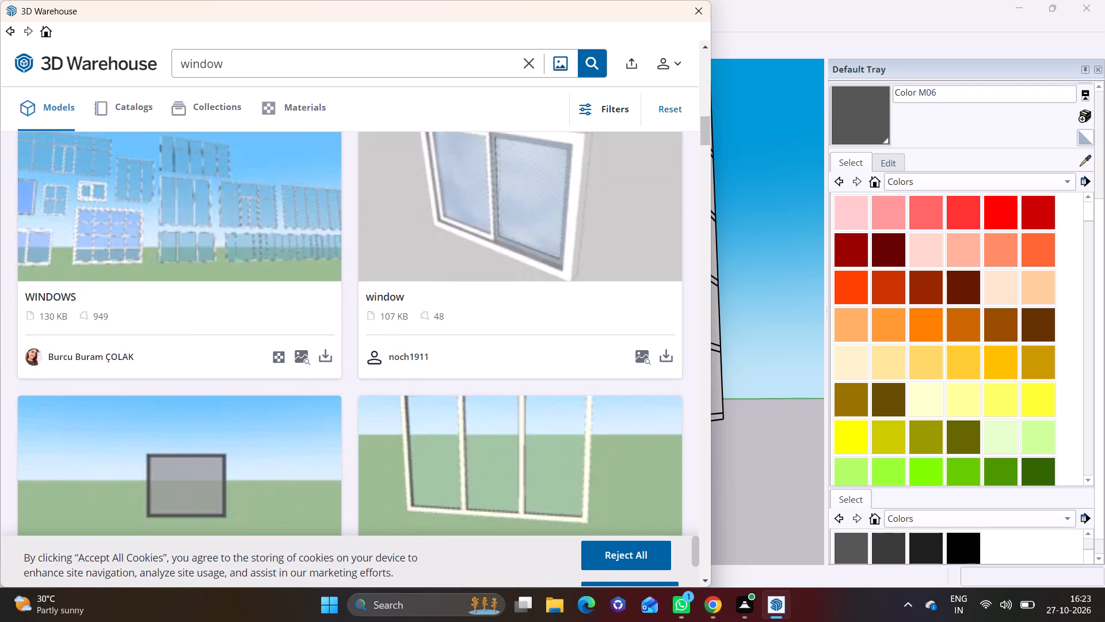
scroll(419, 310, "down", 8)
scroll(489, 338, "down", 2)
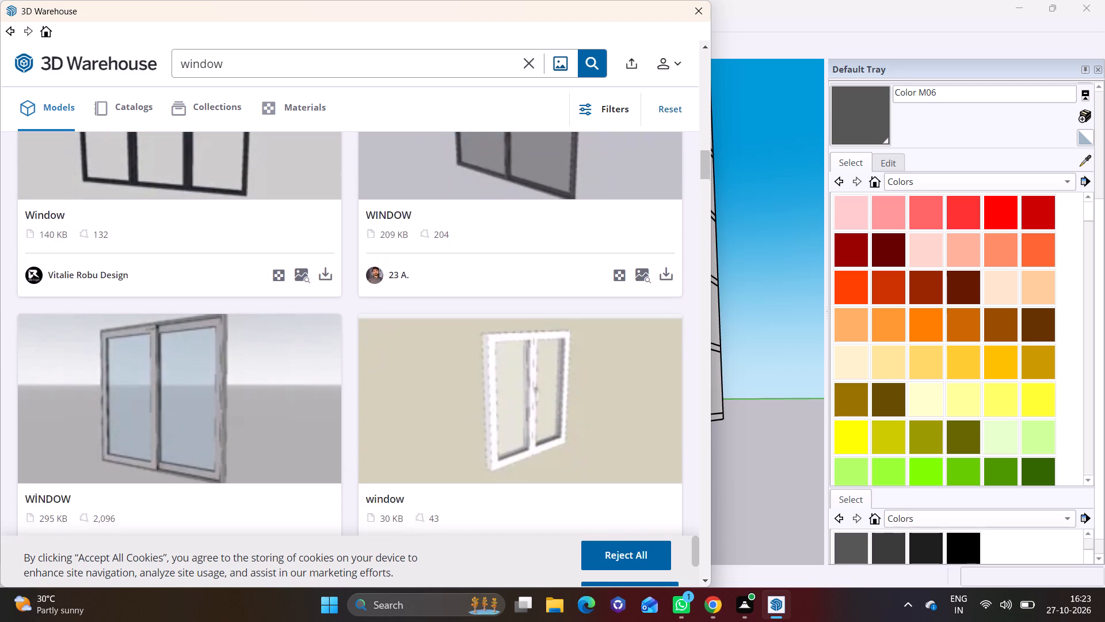
scroll(491, 347, "down", 5)
scroll(492, 348, "up", 5)
left_click(673, 413)
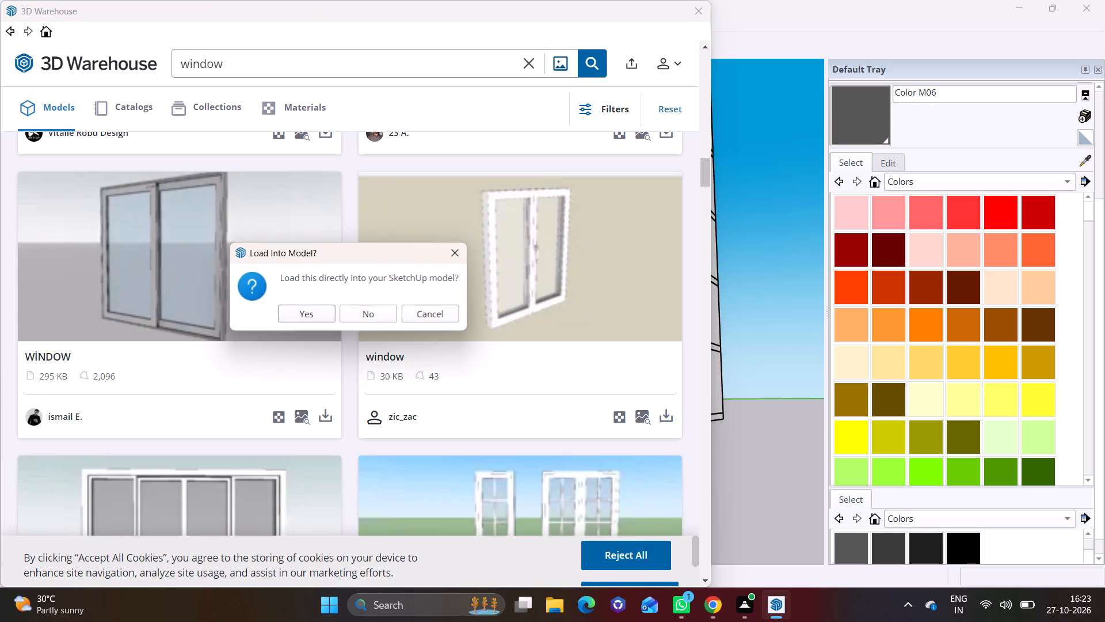
left_click(299, 305)
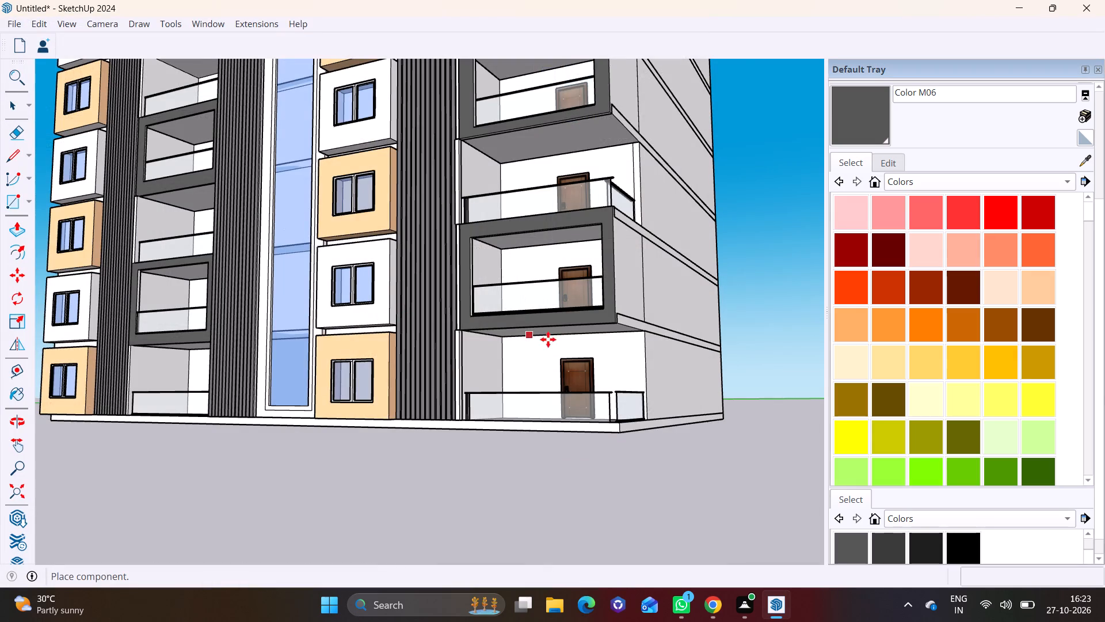
Place the loaded white window component on the building's dark grey flat roof.
scroll(553, 340, "up", 6)
scroll(447, 388, "down", 11)
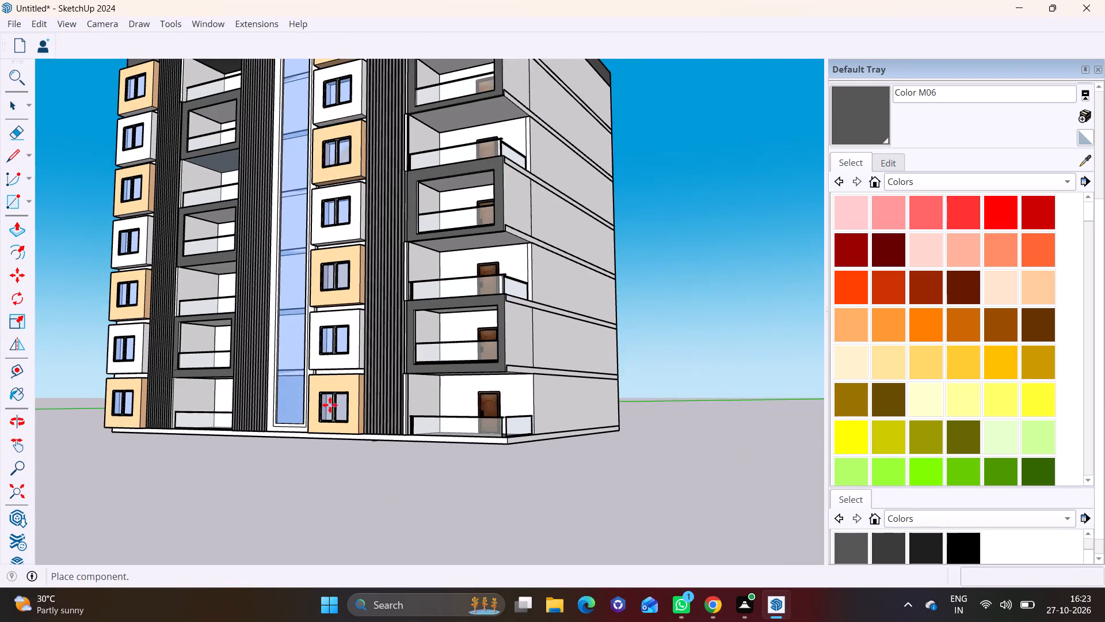
scroll(314, 351, "down", 3)
middle_click_drag(371, 281, 363, 486, "shift")
middle_click_drag(381, 278, 342, 436)
scroll(342, 436, "down", 1)
scroll(380, 327, "up", 4)
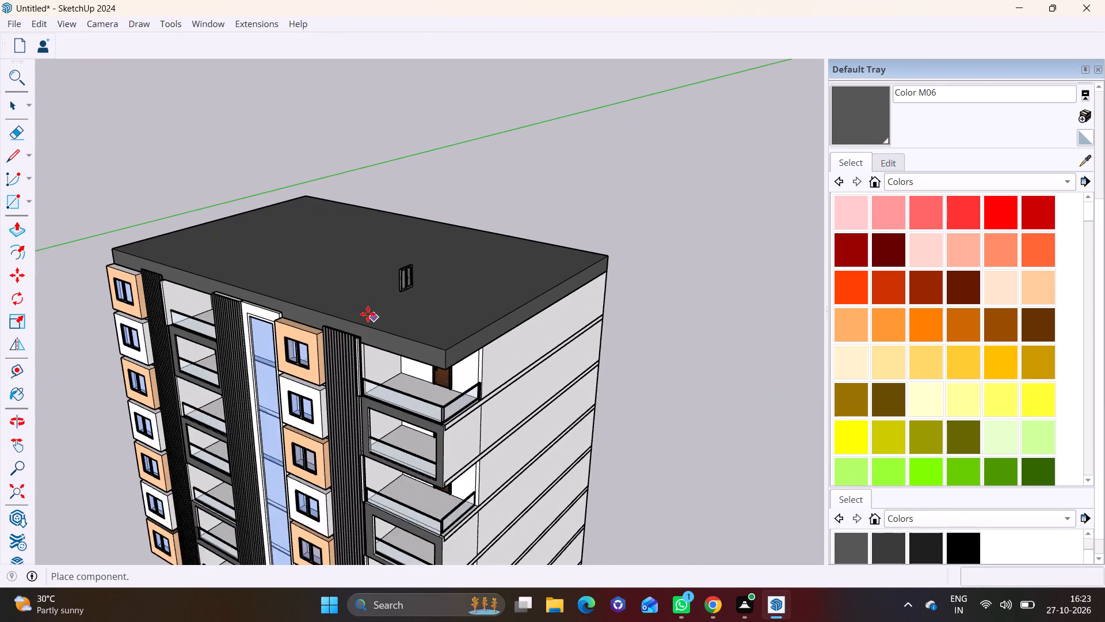
scroll(368, 314, "up", 2)
left_click(332, 295)
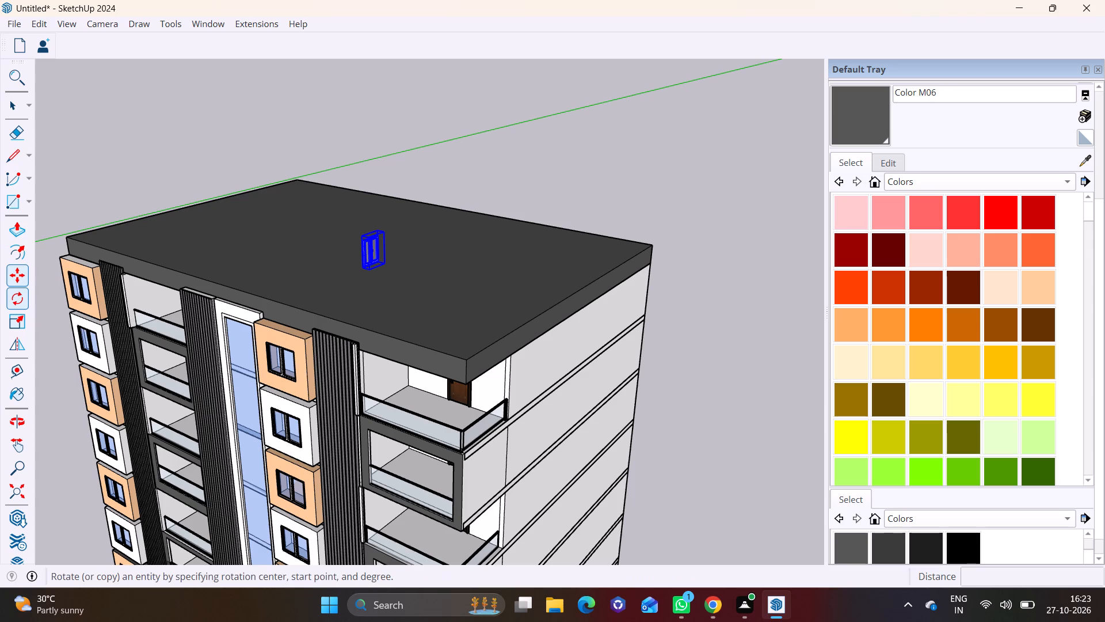
Rotate the window 90 degrees horizontally on the roof so it faces the same way as the front facade.
left_click(16, 295)
left_click(416, 263)
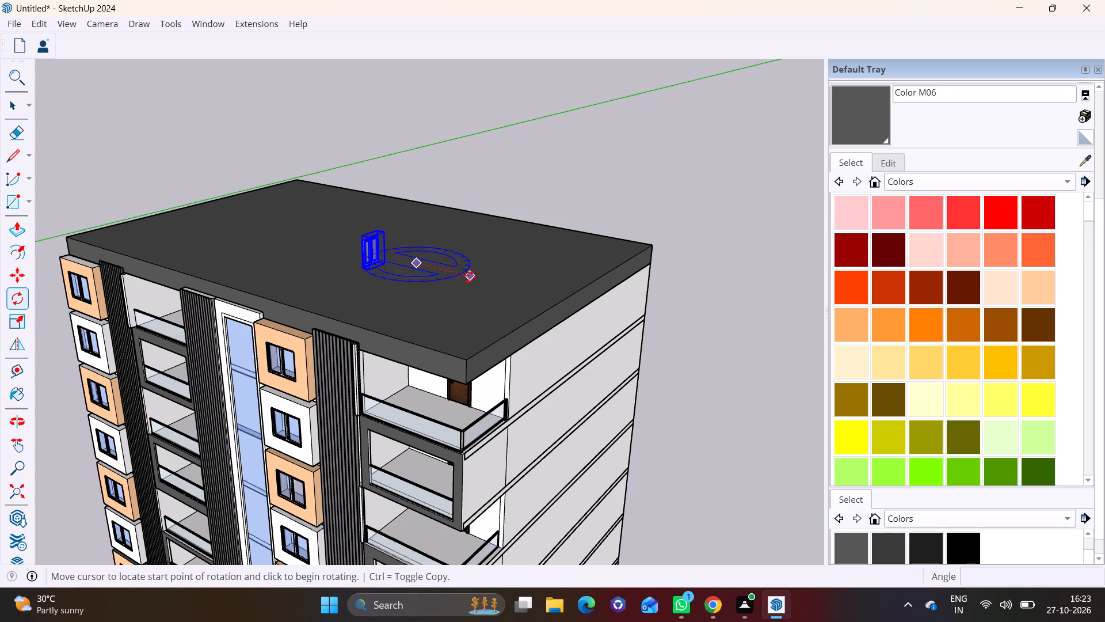
left_click(470, 277)
left_click(466, 240)
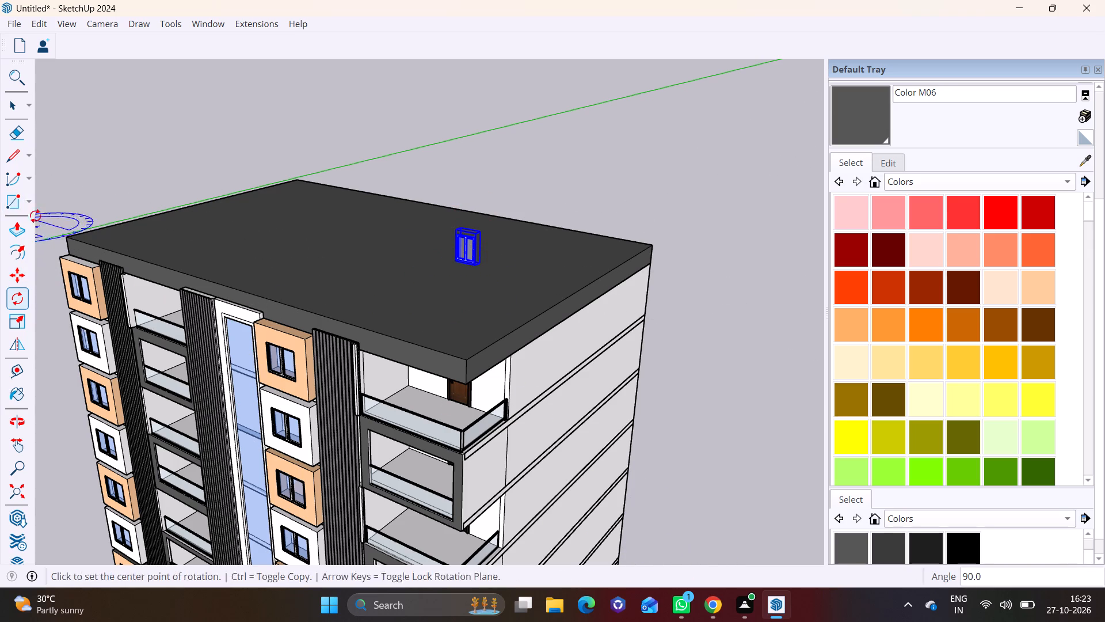
Move the window from the roof onto the top corner balcony's back wall, between the side wall and the door.
left_click(21, 268)
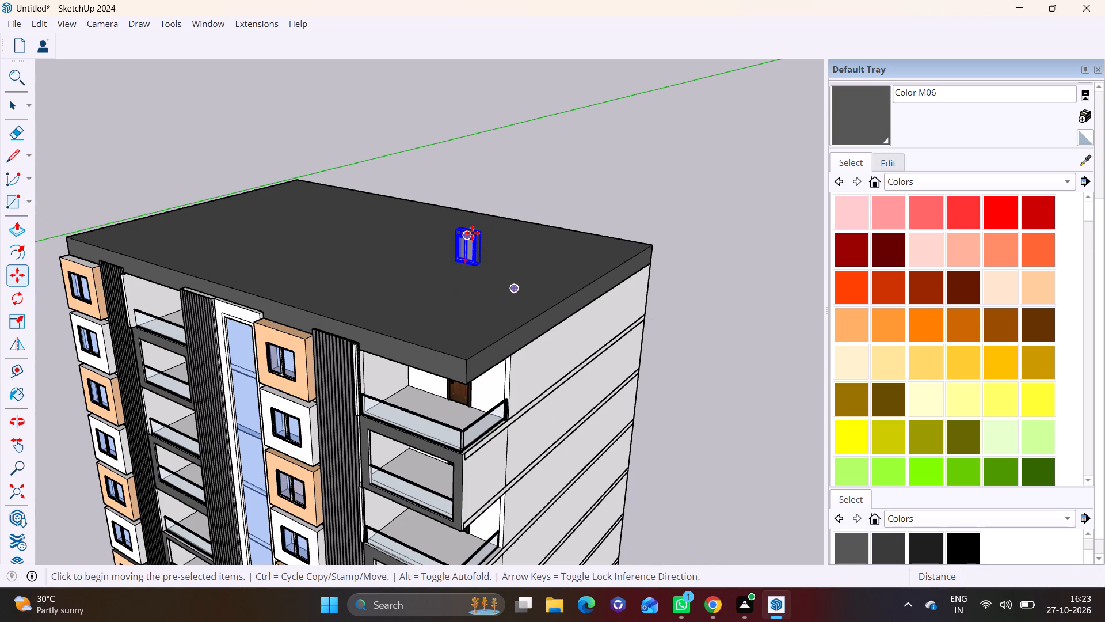
left_click(475, 233)
scroll(445, 397, "up", 14)
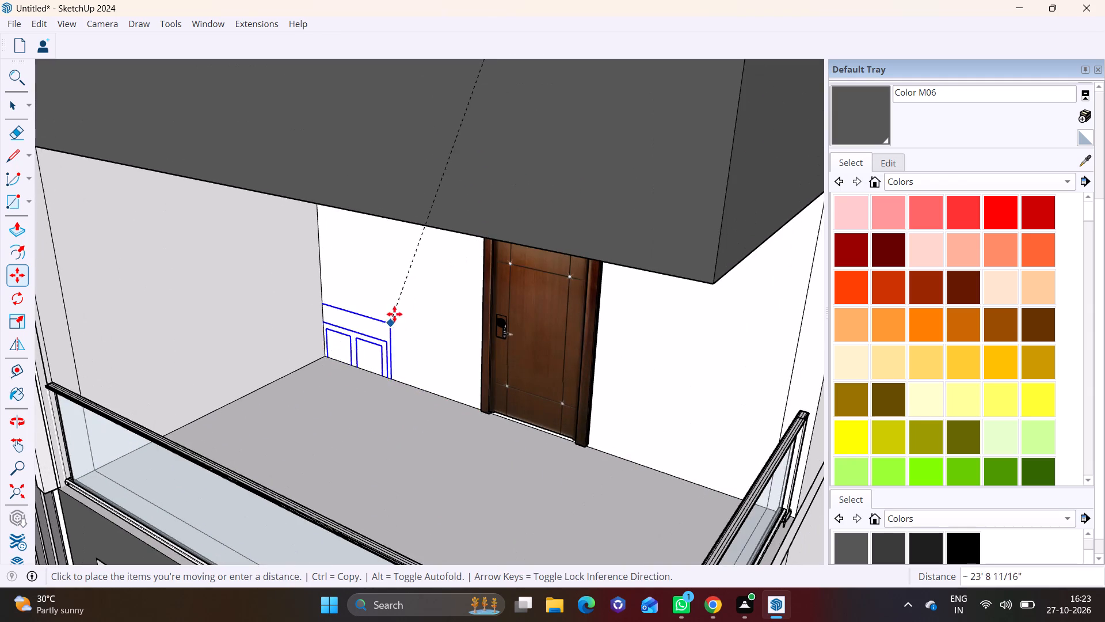
middle_click_drag(430, 312, 433, 228)
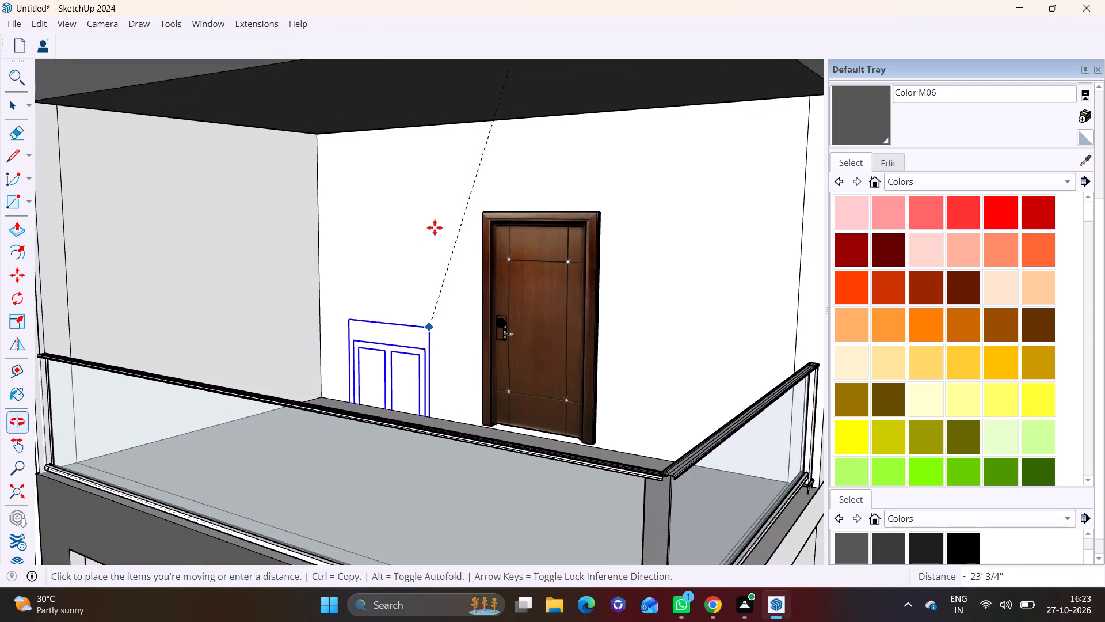
left_click(428, 229)
Move the window 1' straight out from the back wall so its frame projects into the balcony.
middle_click_drag(430, 356, 331, 382)
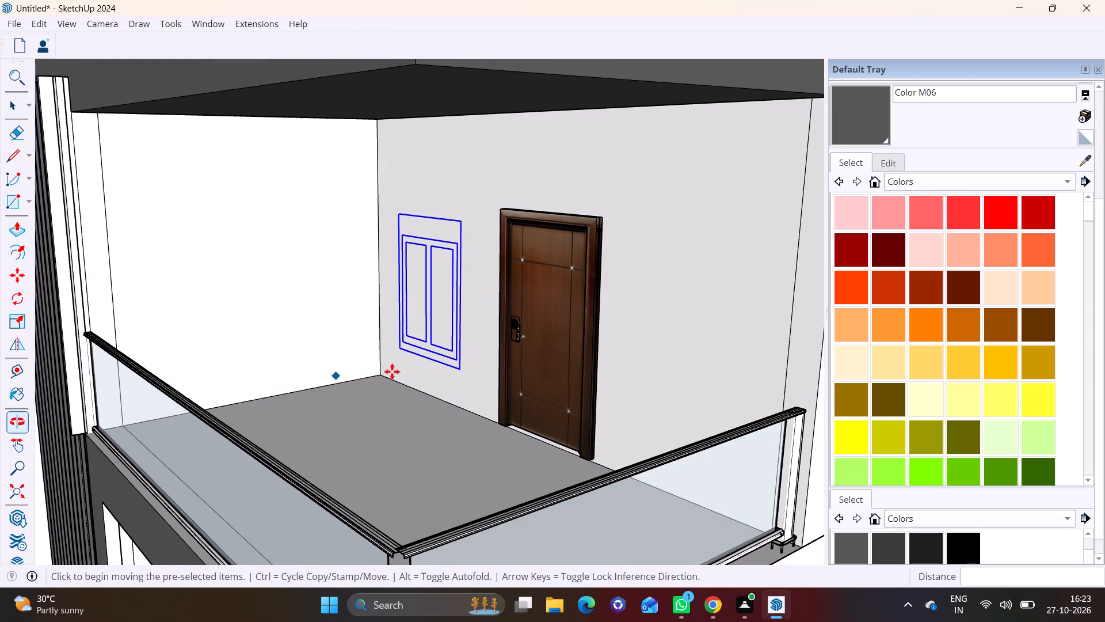
left_click(456, 371)
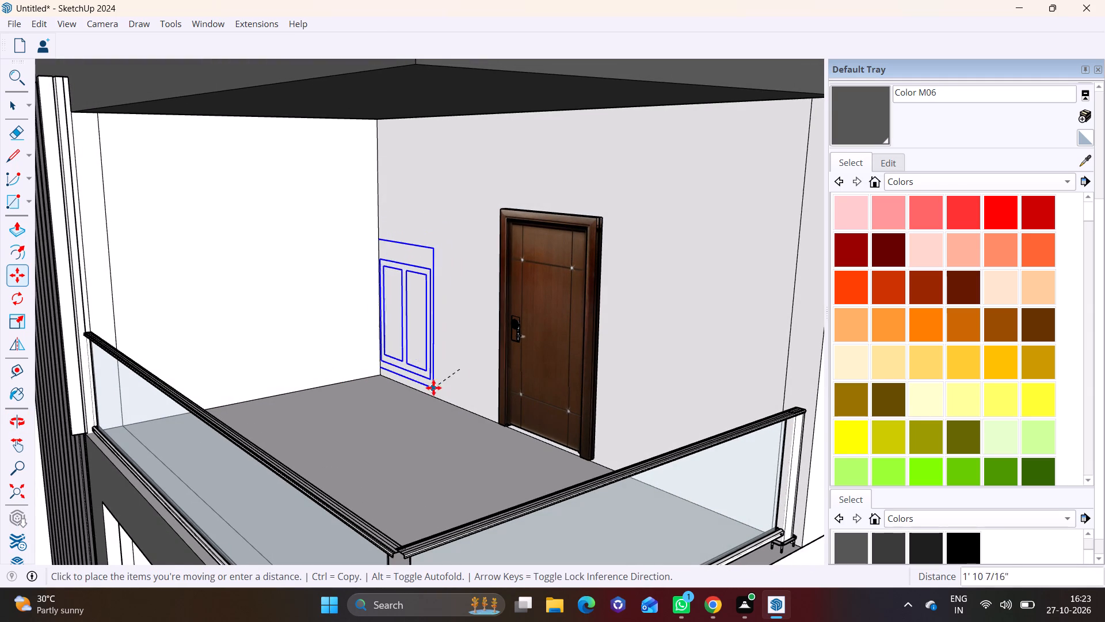
left_click(436, 374)
left_click(12, 108)
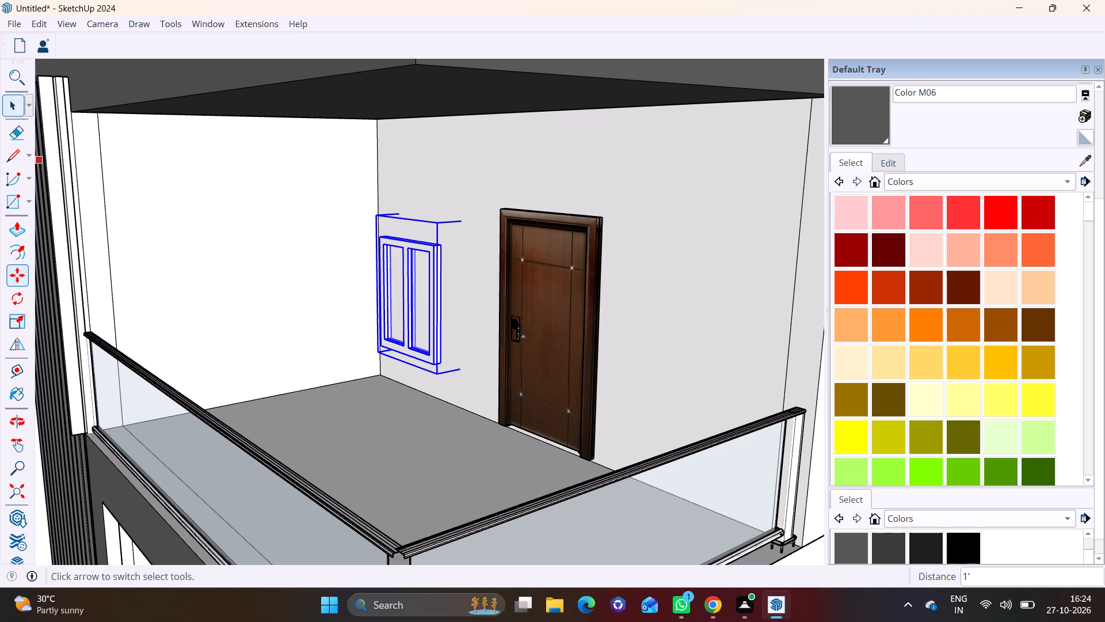
left_click(401, 401)
Shift the window 1' 5 5/8" horizontally along the back wall towards the brown door.
middle_click_drag(407, 403, 552, 382)
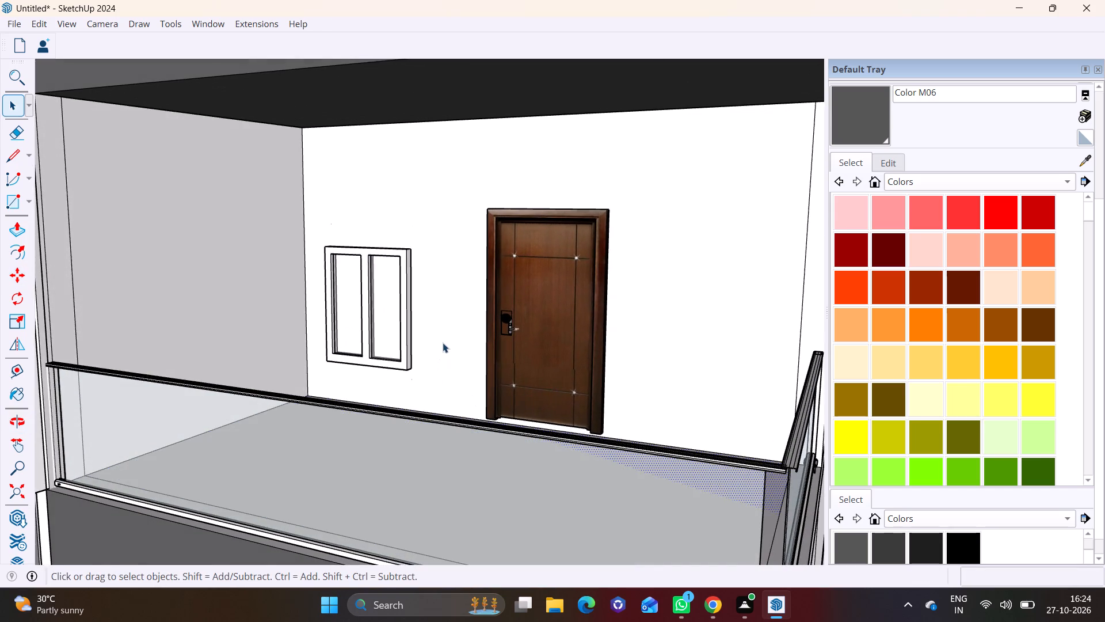
scroll(450, 333, "down", 3)
scroll(459, 318, "up", 4)
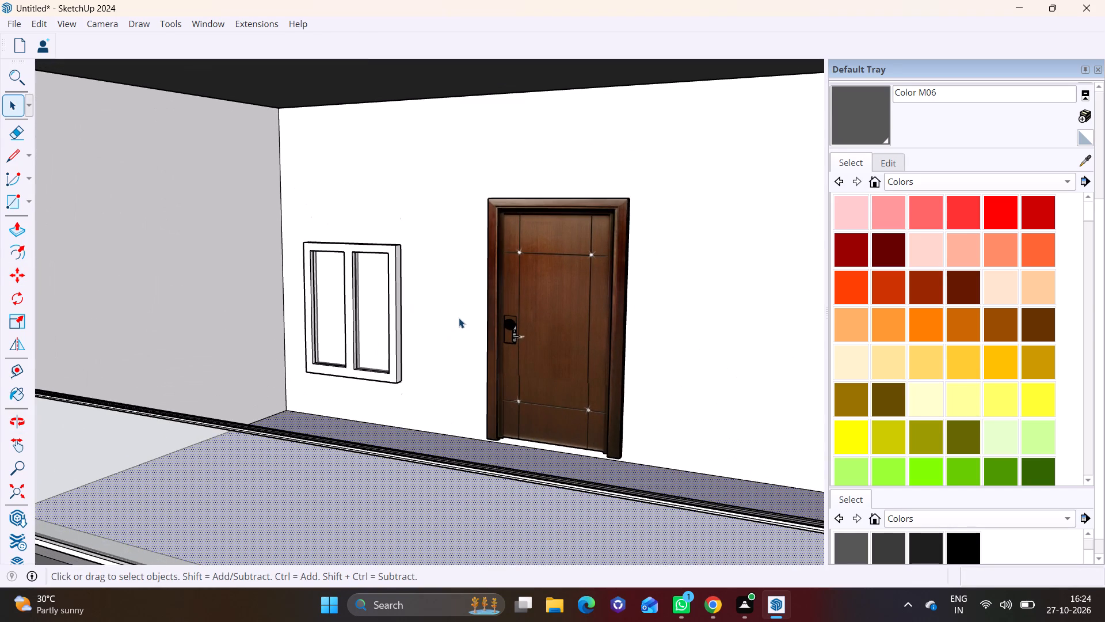
scroll(459, 318, "down", 1)
middle_click_drag(459, 318, 345, 339)
middle_click_drag(362, 335, 402, 331)
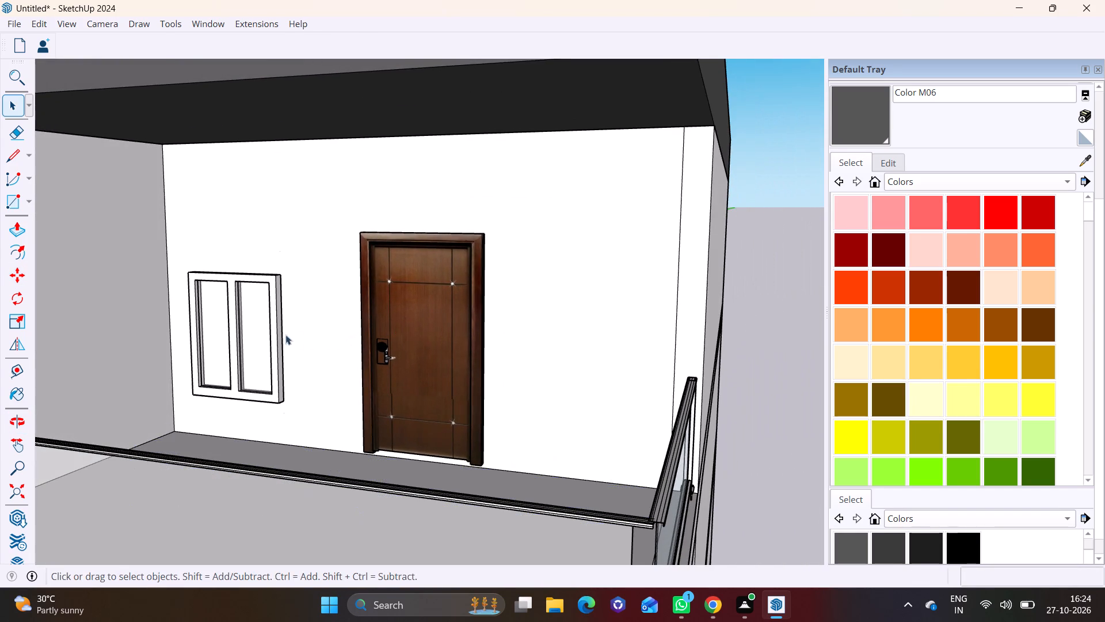
left_click(279, 336)
key("m")
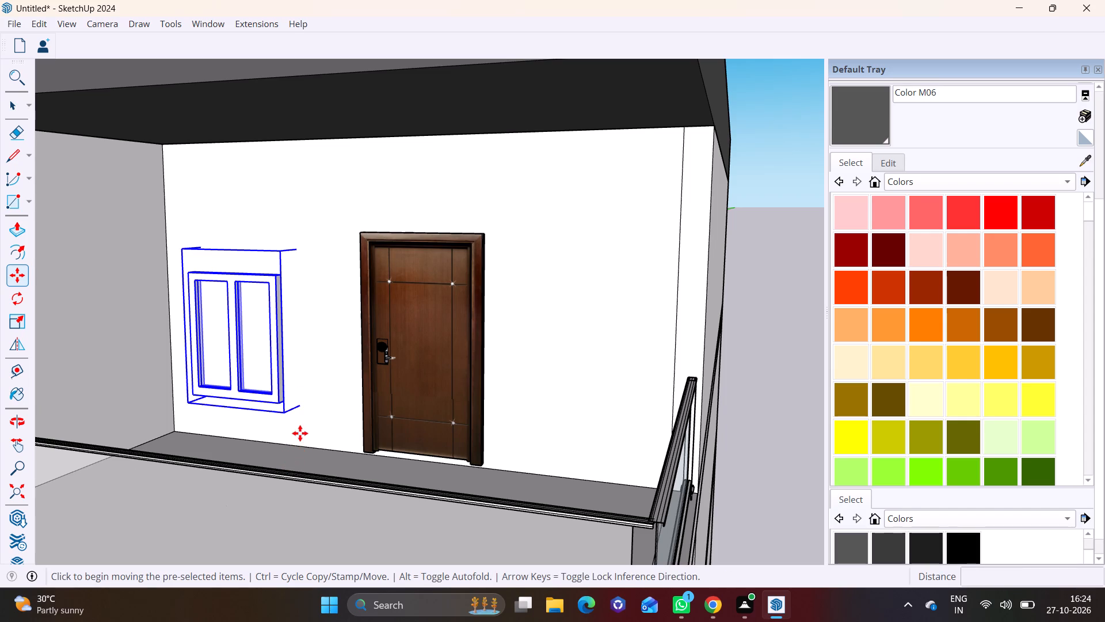
left_click(300, 433)
left_click(340, 433)
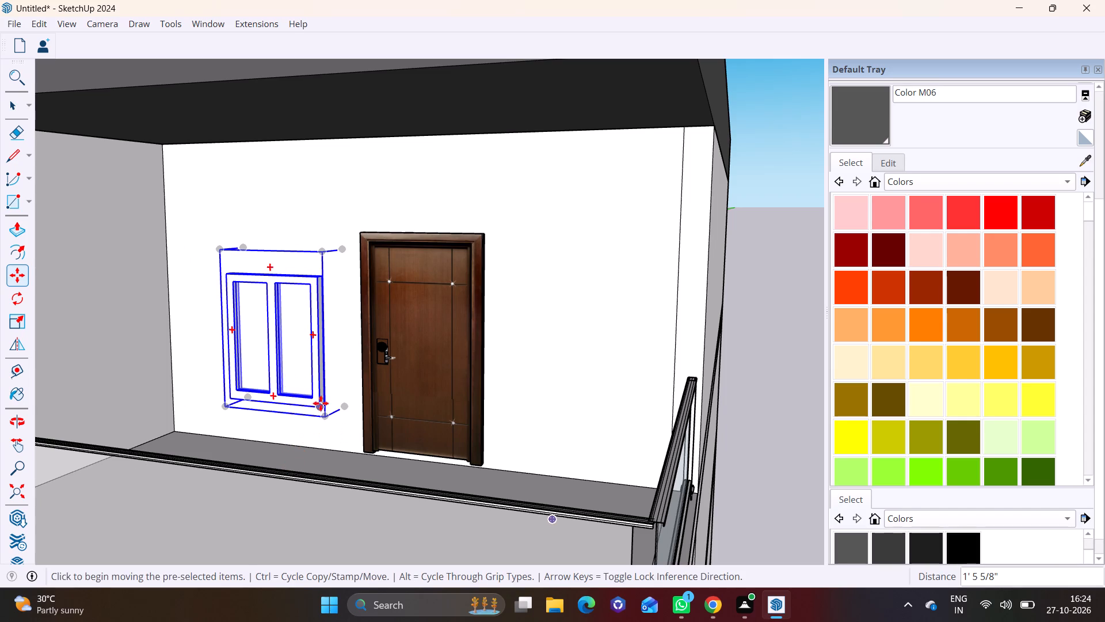
Copy the window along the back wall to the other side of the door, near the building's outer corner.
left_click(323, 410)
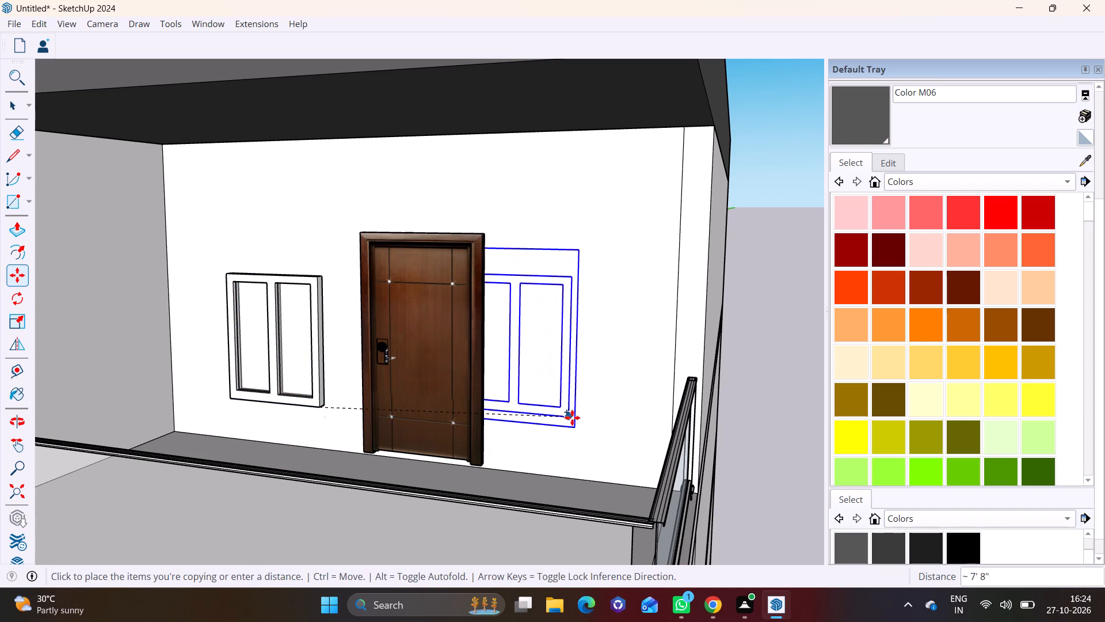
left_click(642, 443)
key("space")
left_click(610, 484)
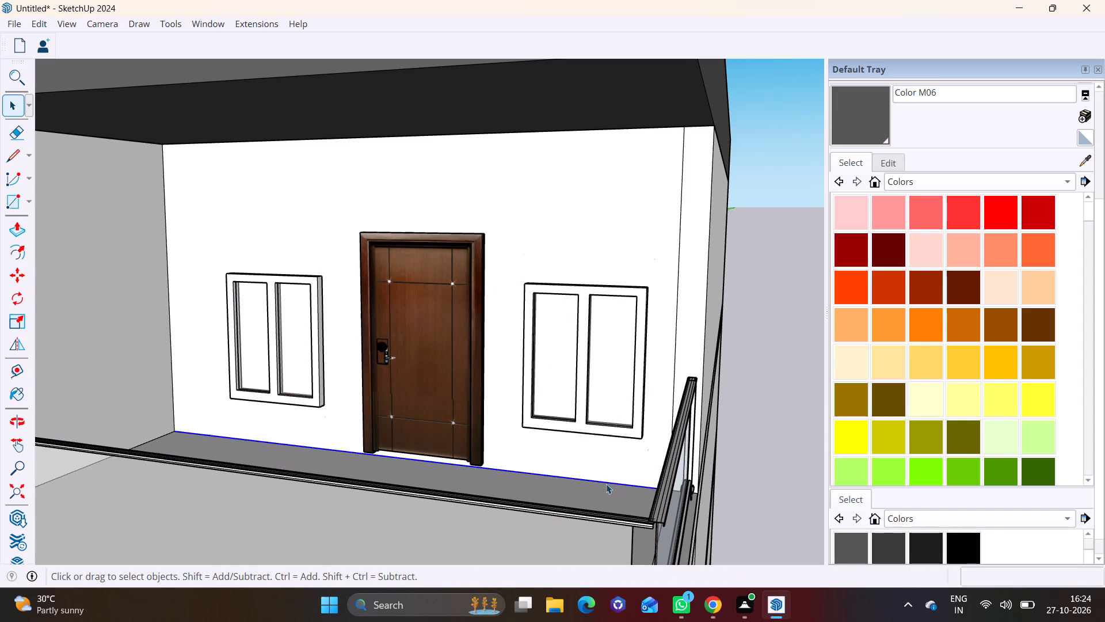
Copy both windows from the top corner balcony about 10' 7" straight down onto the back wall of the balcony below.
scroll(601, 481, "down", 3)
middle_click_drag(593, 480, 387, 461)
scroll(434, 438, "down", 7)
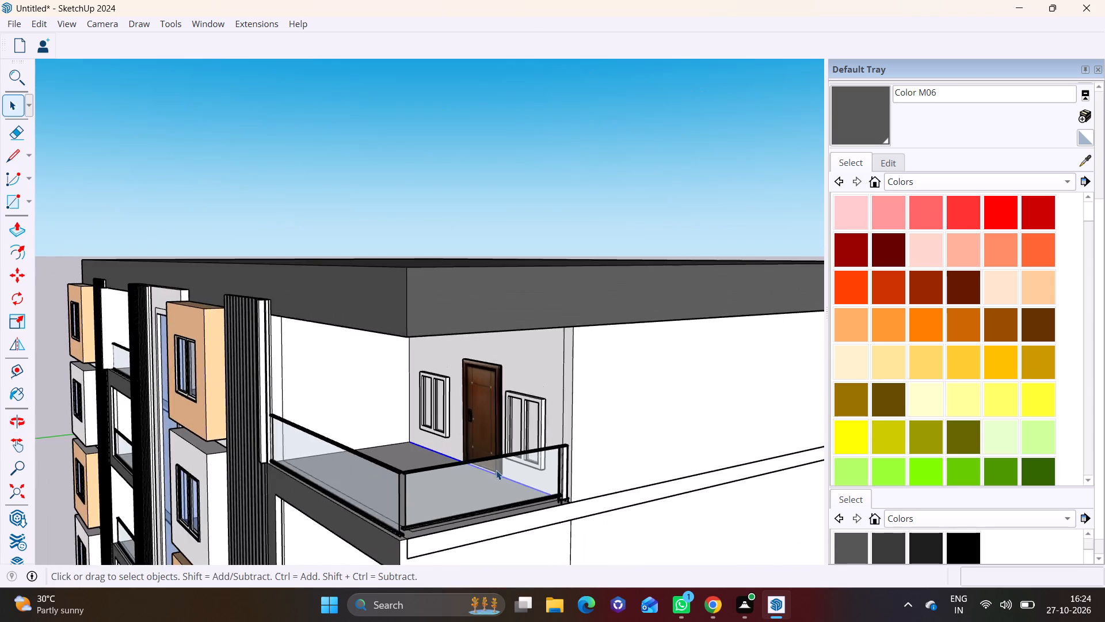
scroll(496, 470, "down", 3)
middle_click_drag(523, 476, 550, 321, "shift")
middle_click_drag(561, 365, 766, 353)
scroll(727, 369, "up", 2)
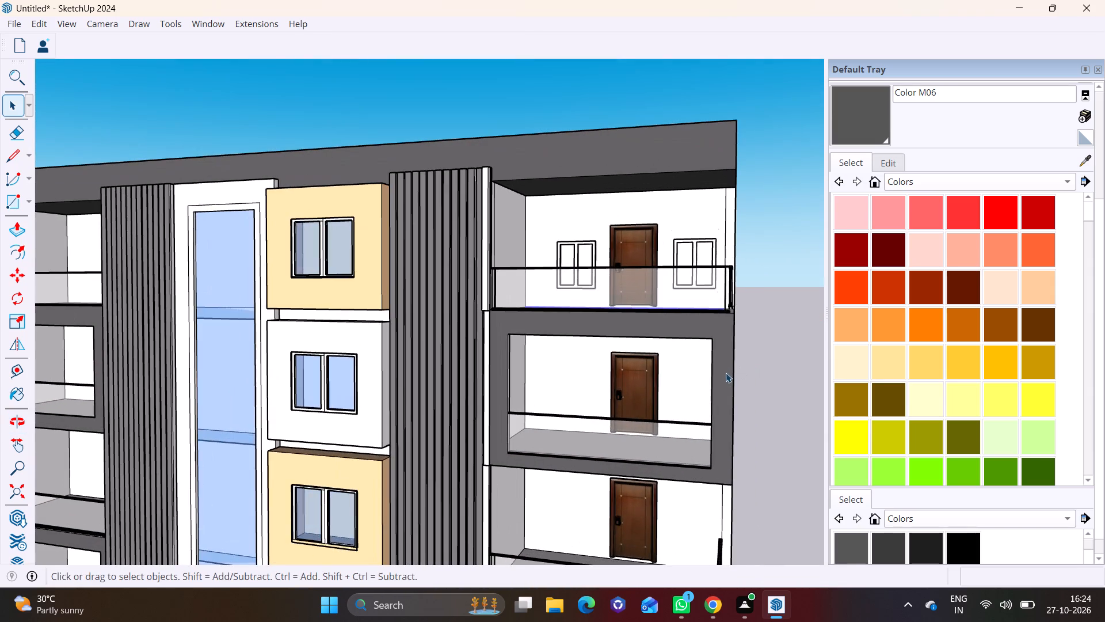
middle_click_drag(726, 373, 746, 371, "shift")
left_click(717, 259)
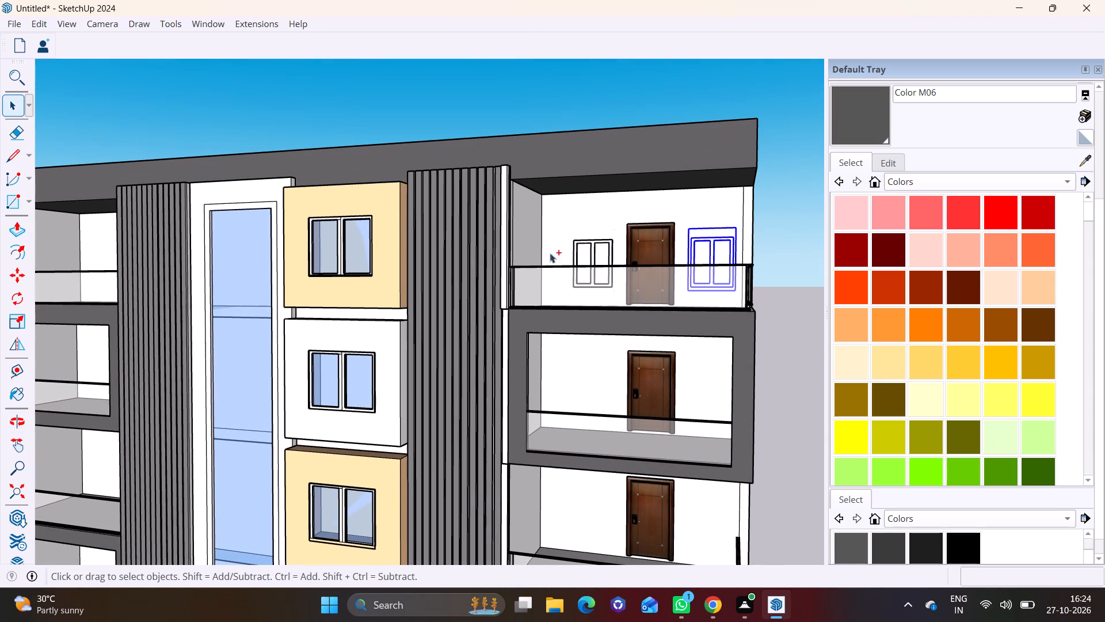
left_click(589, 253, "ctrl")
scroll(666, 332, "down", 5)
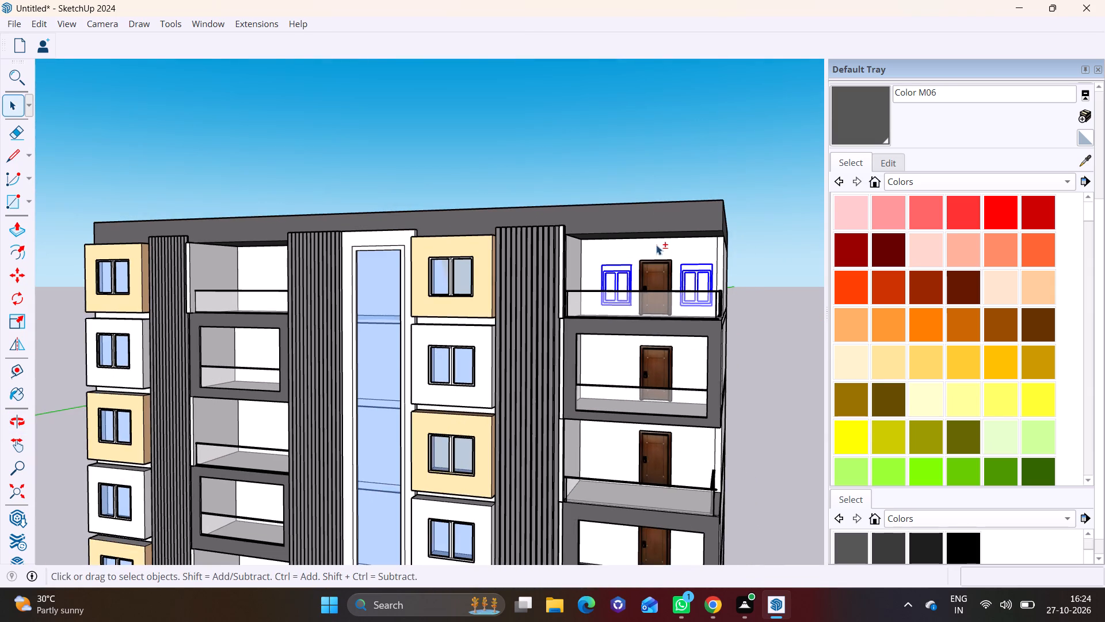
middle_click_drag(672, 404, 660, 277, "shift")
key("m")
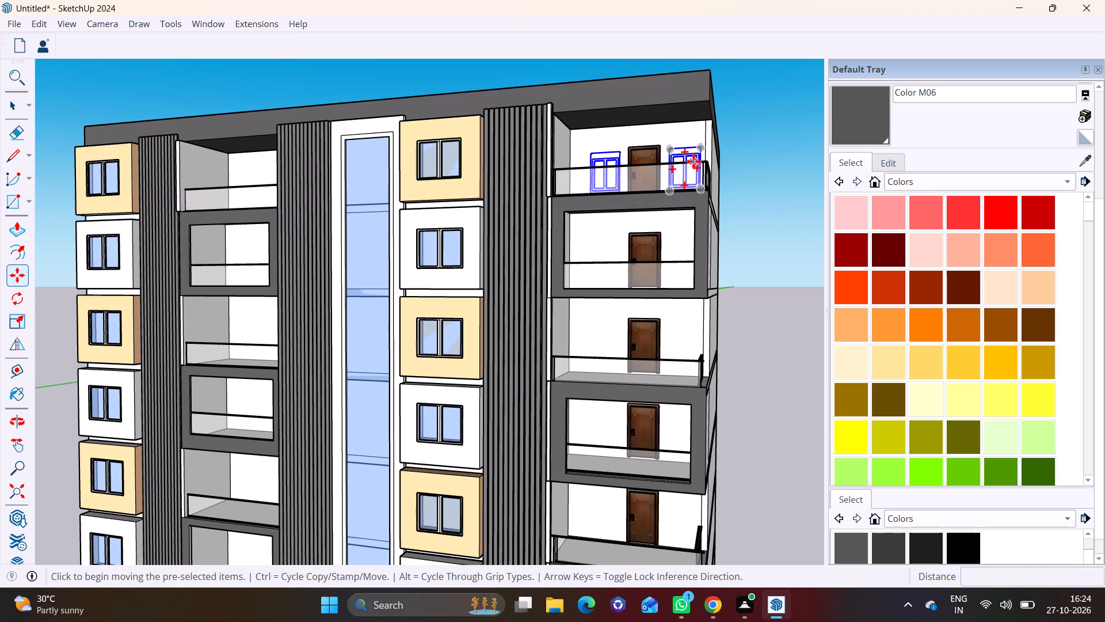
left_click(694, 149)
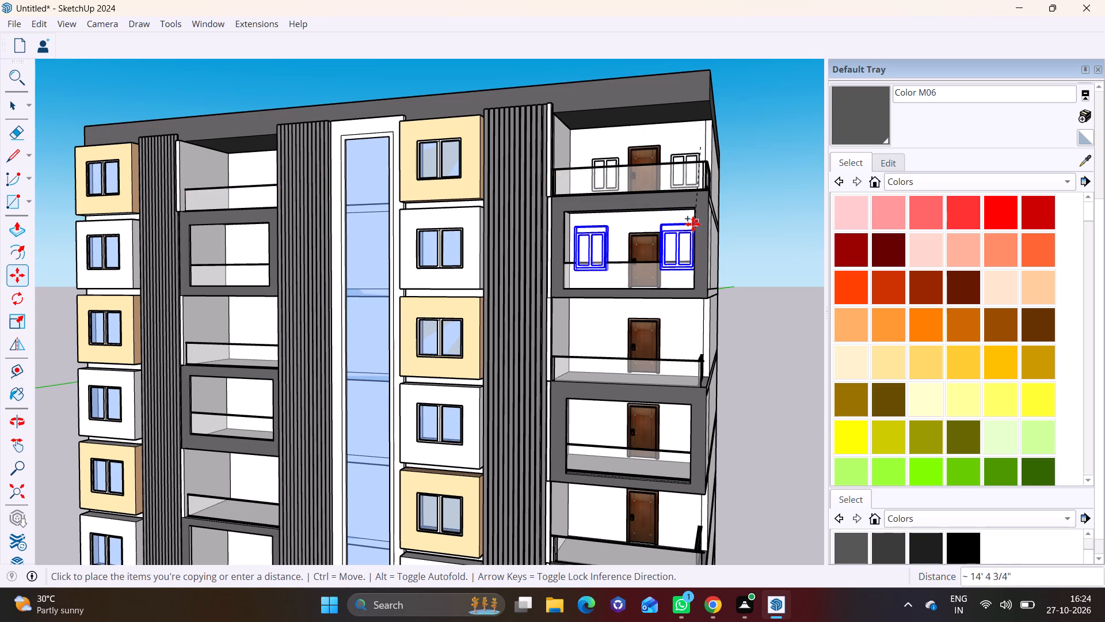
scroll(686, 229, "up", 6)
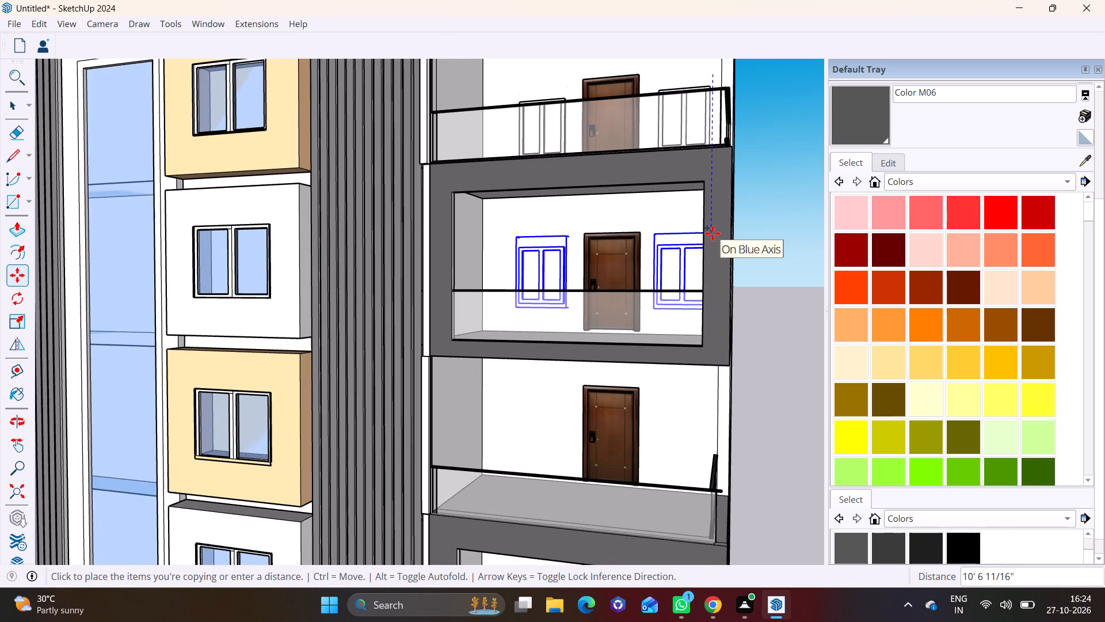
left_click(712, 233)
Copy the window pair down onto the next three corner balconies' back walls, at successive drops of about 10' 8", 11' 5" and 11' 5".
left_click(685, 235)
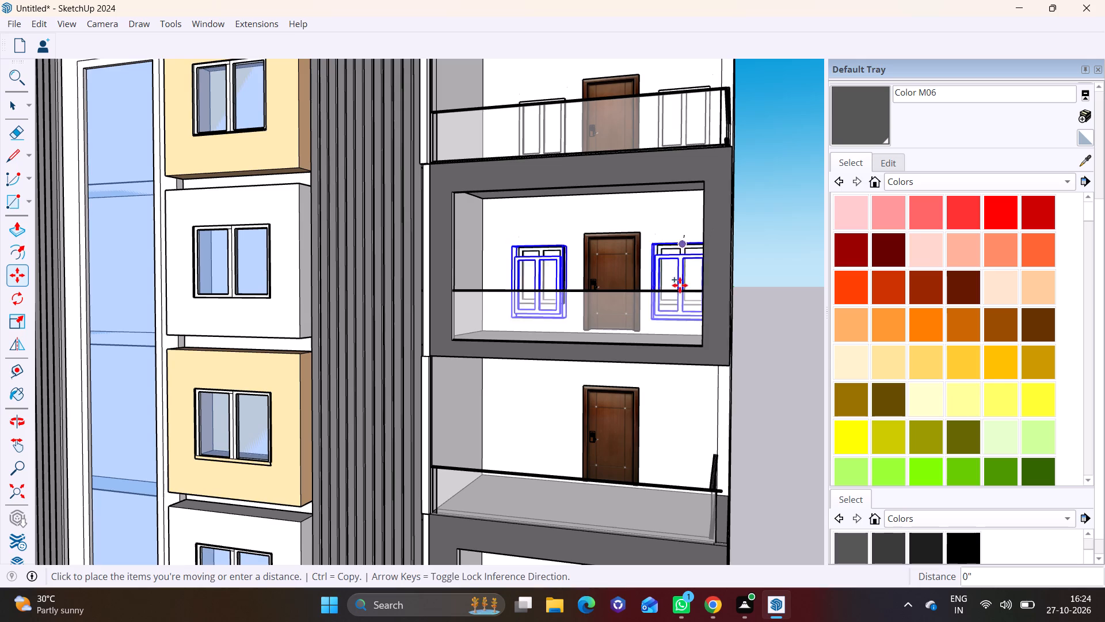
middle_click_drag(677, 373, 710, 286)
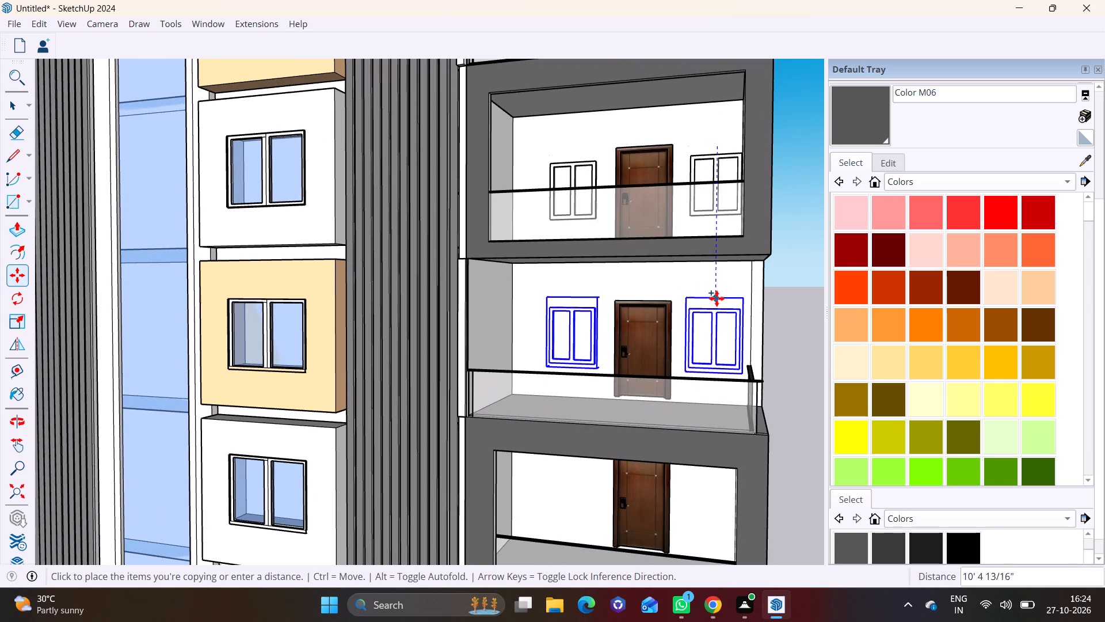
left_click(717, 301)
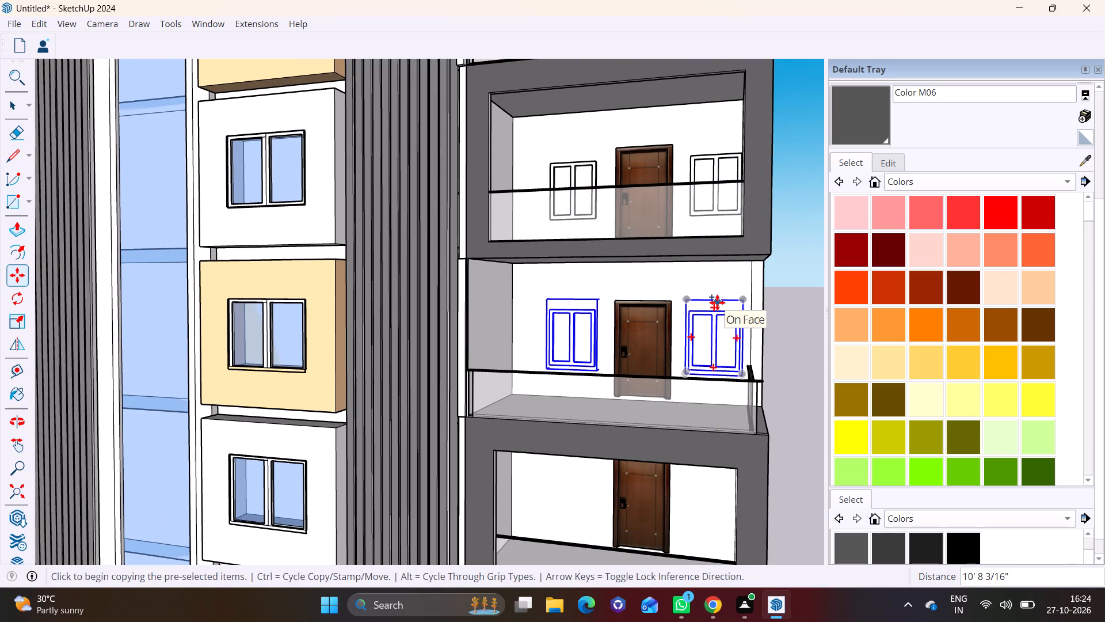
left_click(717, 302)
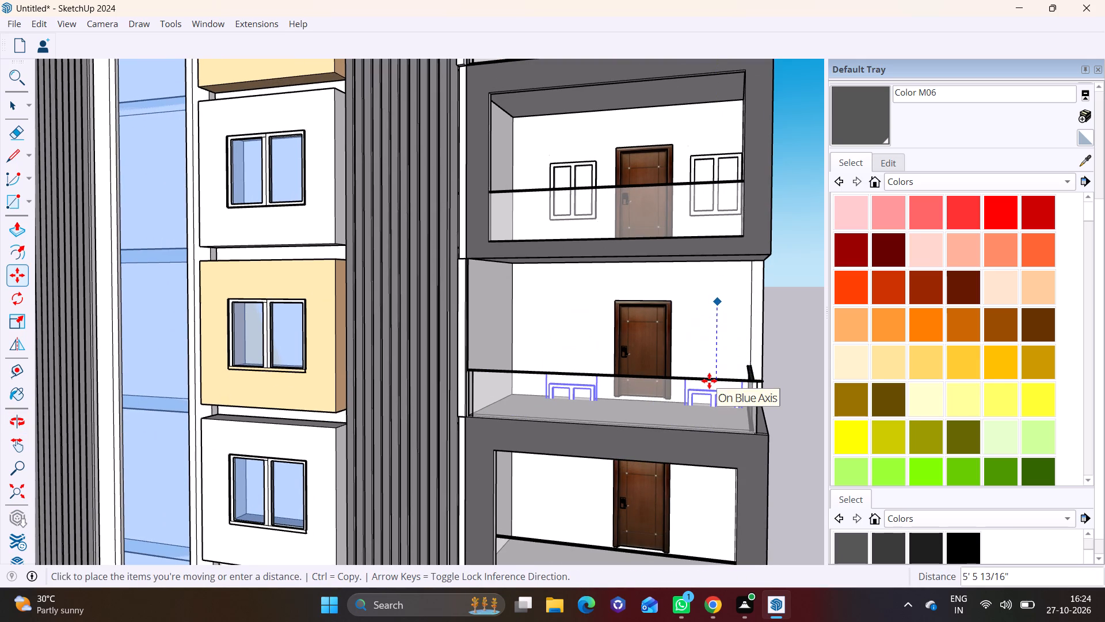
middle_click_drag(706, 414, 730, 290, "shift")
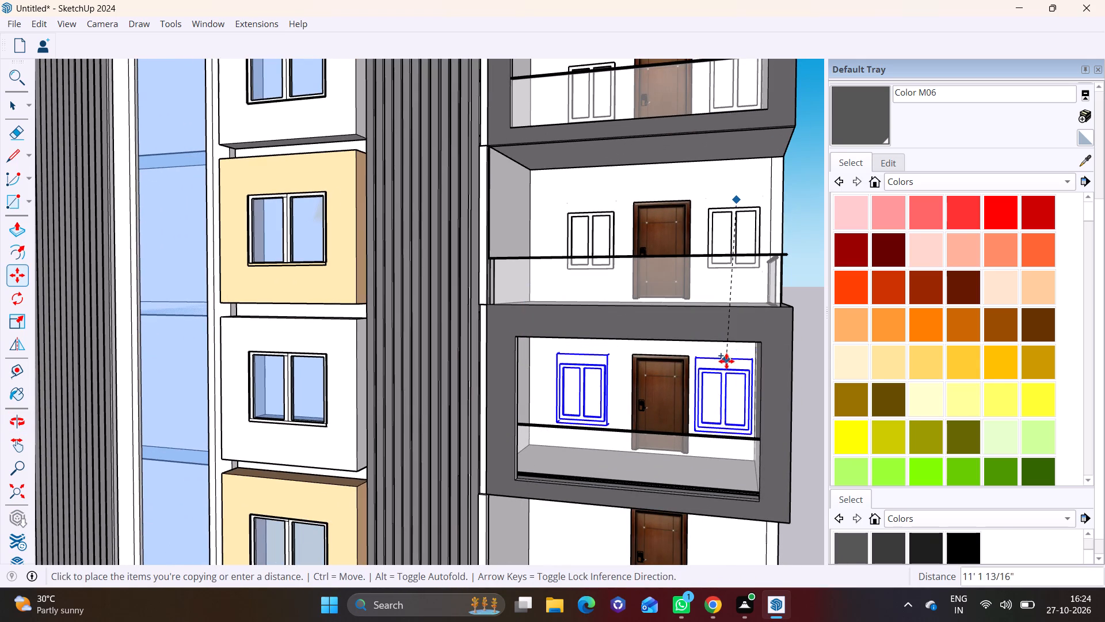
left_click(725, 363)
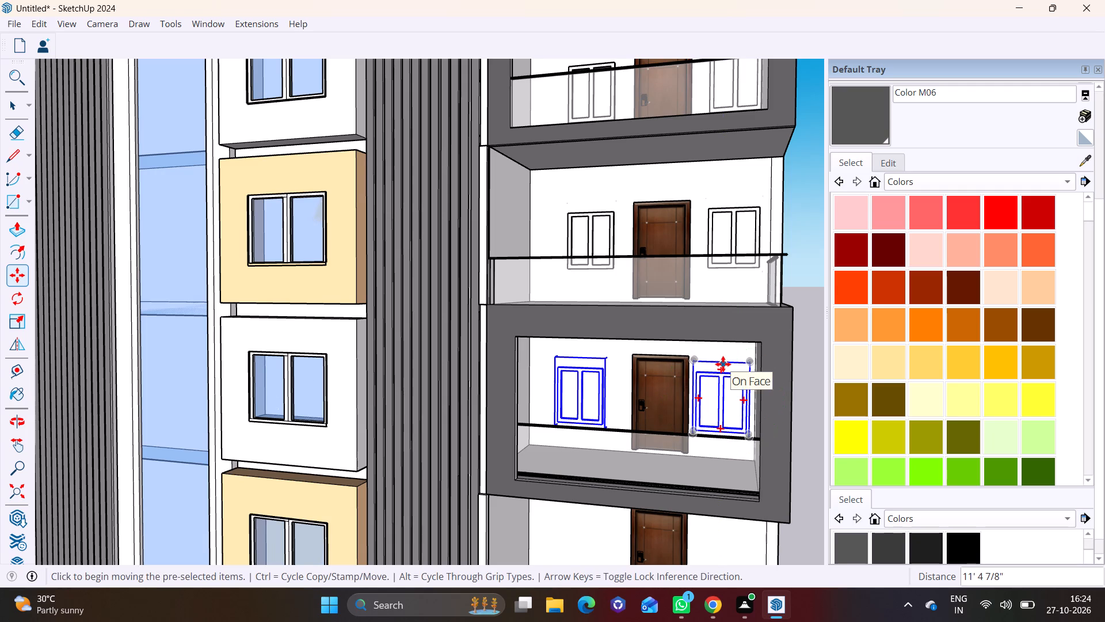
left_click(723, 364)
middle_click_drag(722, 442, 745, 291, "shift")
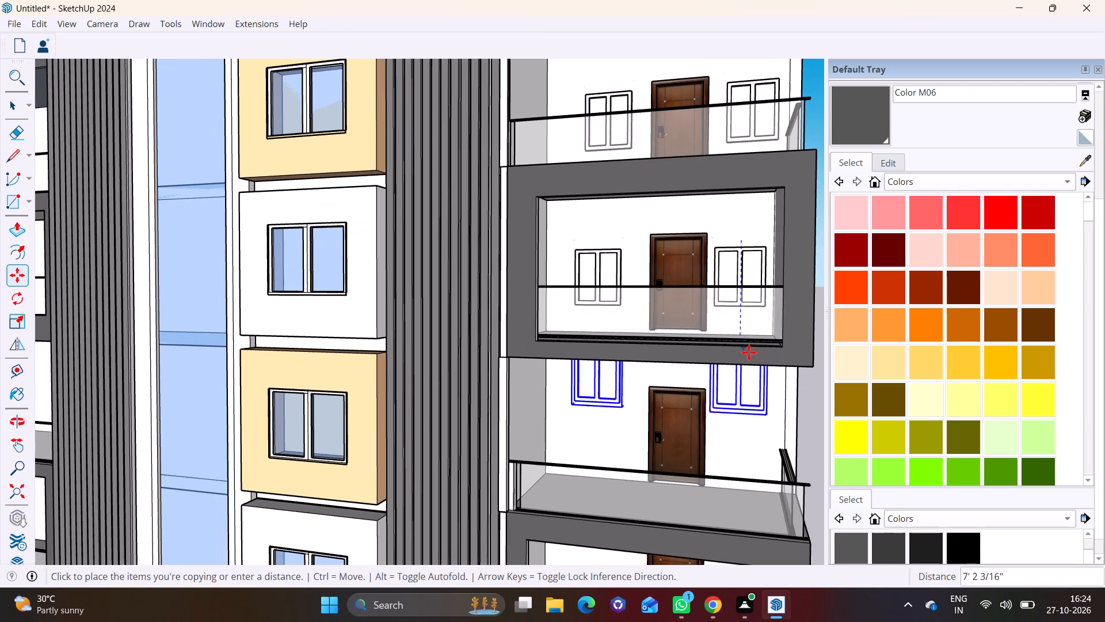
left_click(745, 404)
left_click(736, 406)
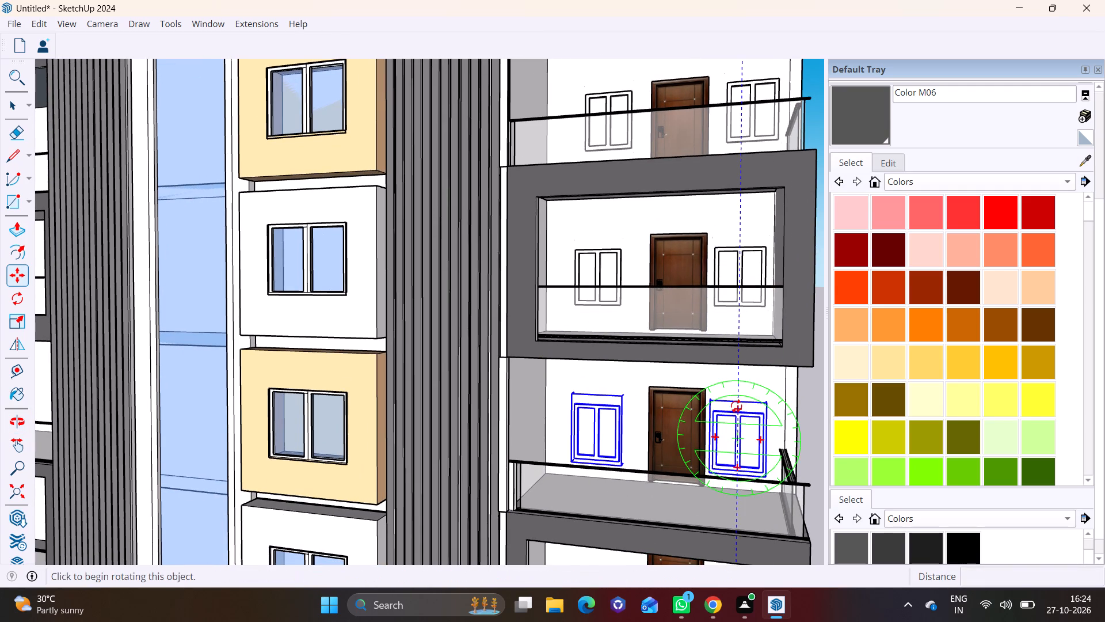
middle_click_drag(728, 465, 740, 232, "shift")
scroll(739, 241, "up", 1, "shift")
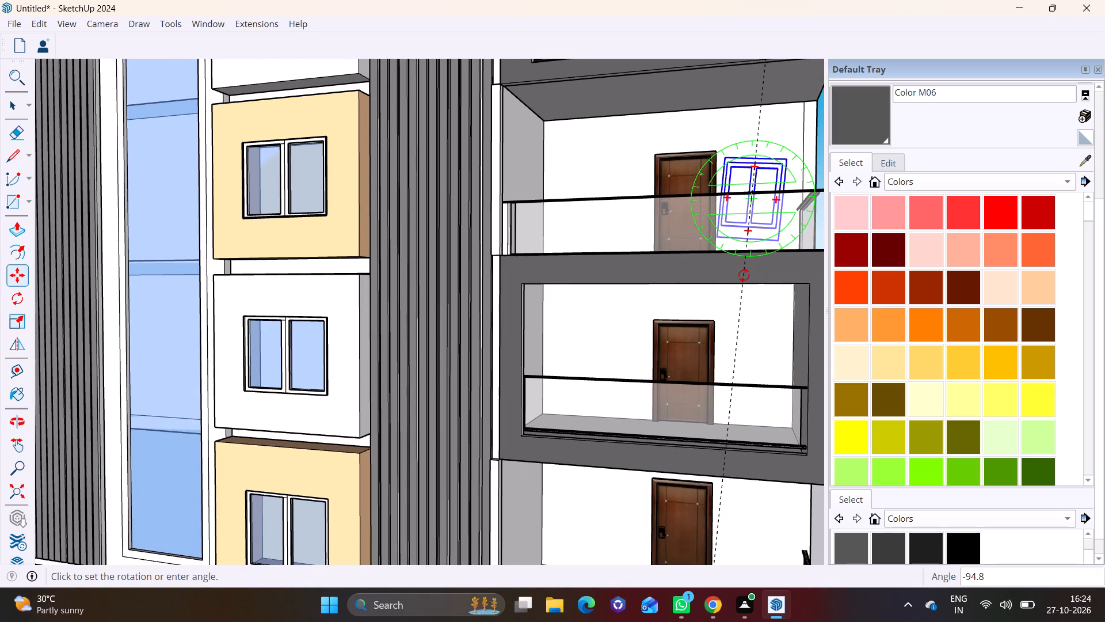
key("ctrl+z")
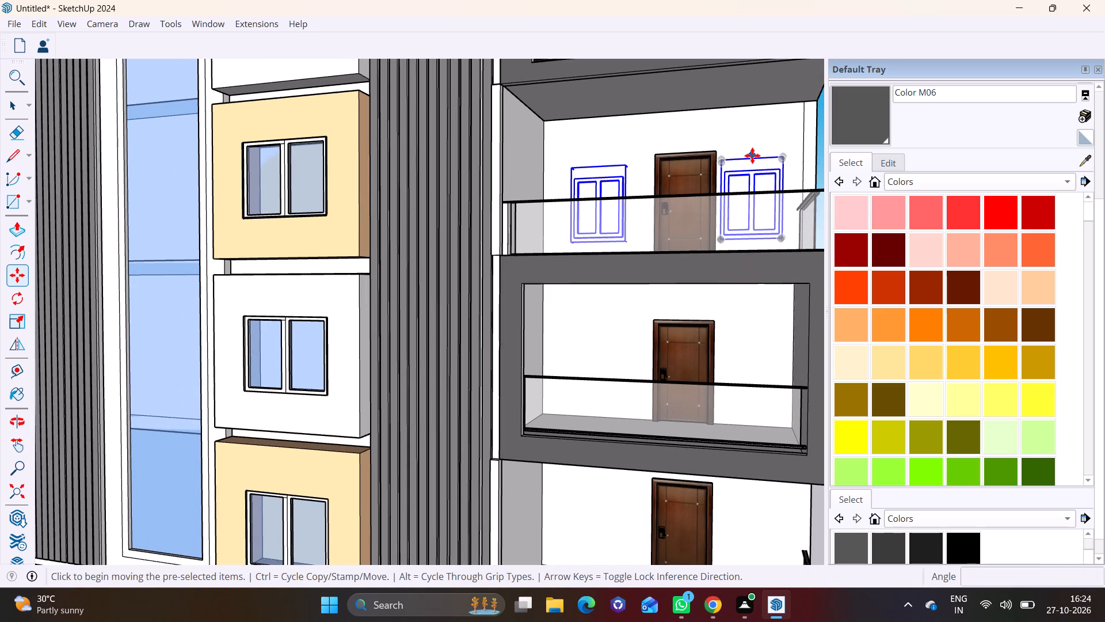
Copy the window pair down onto the two lowest corner balconies' back walls, at successive drops of about 11' and 11' 4".
left_click(753, 157)
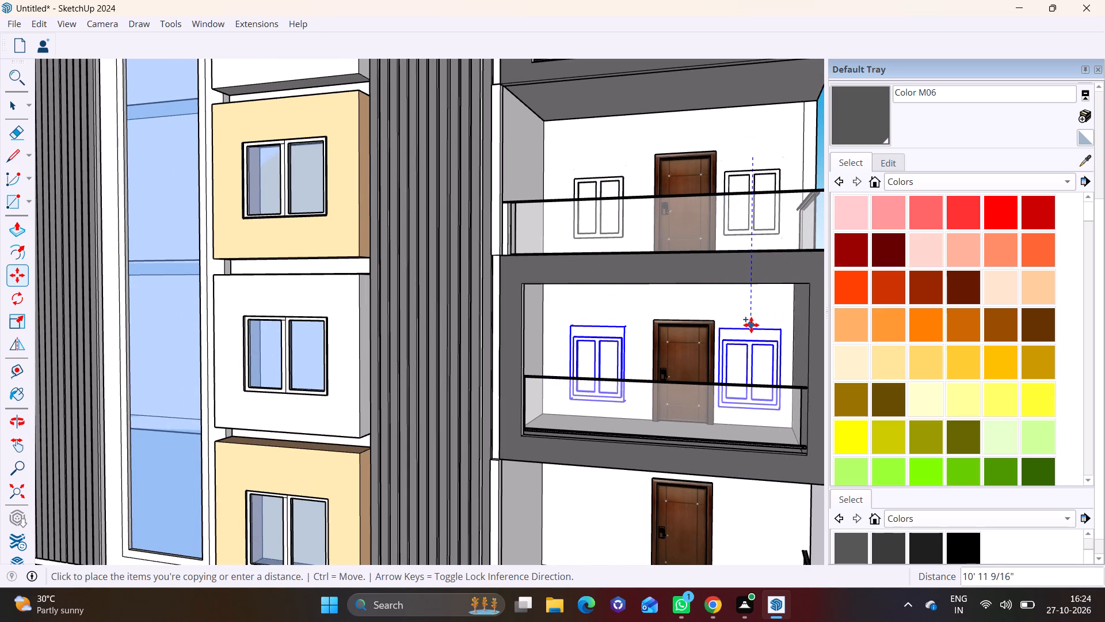
left_click(751, 325)
middle_click_drag(753, 329, 764, 173, "shift")
left_click(761, 170)
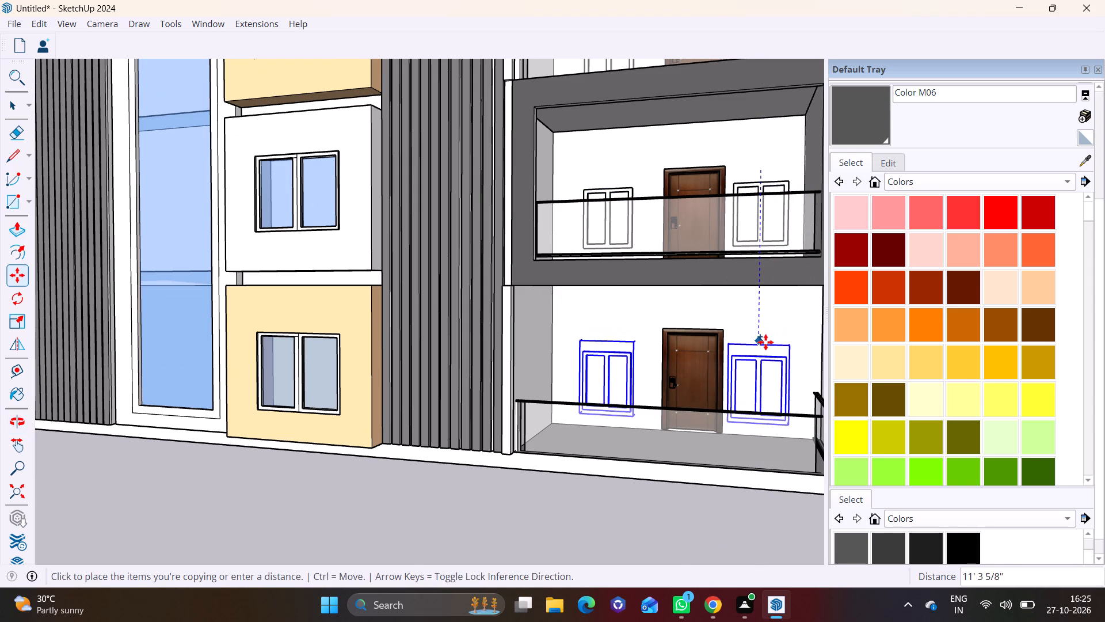
left_click(765, 343)
key("space")
left_click(523, 515)
Examine the corner balconies and the whole building from the front and side to check the copied windows.
scroll(524, 471, "down", 4)
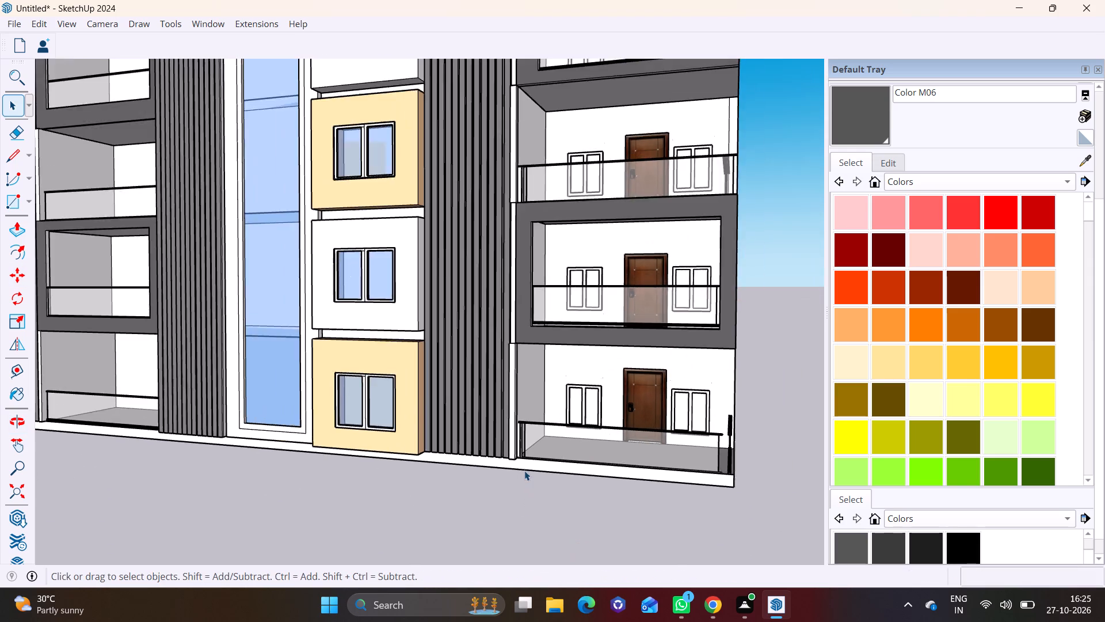
scroll(524, 471, "down", 3)
middle_click_drag(524, 452, 396, 443)
scroll(428, 388, "down", 6)
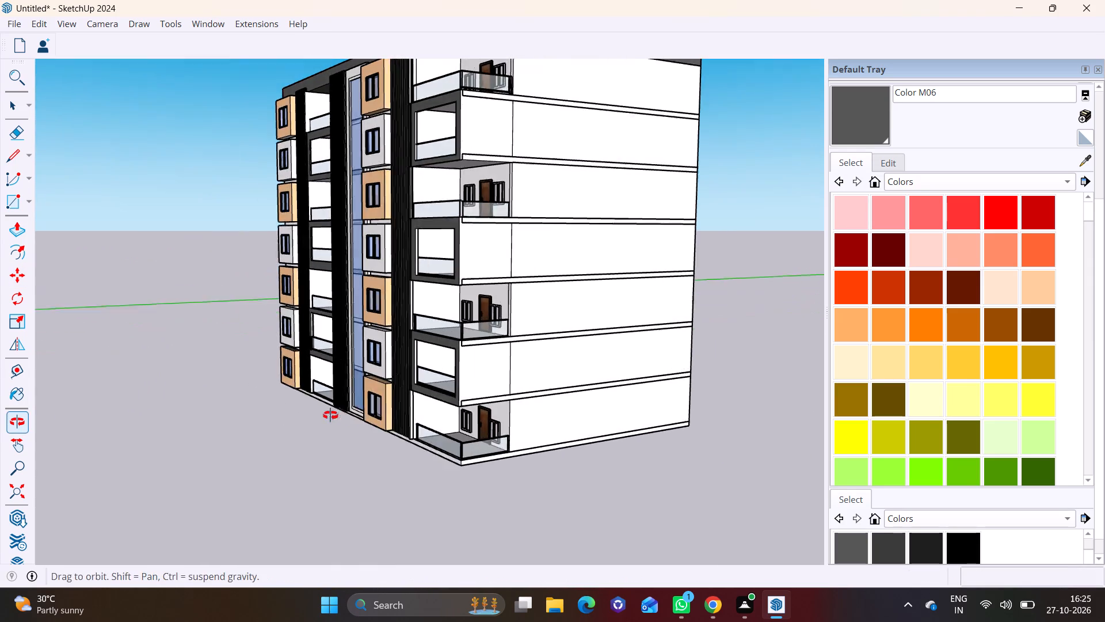
middle_click_drag(373, 388, 481, 361)
scroll(461, 353, "up", 3)
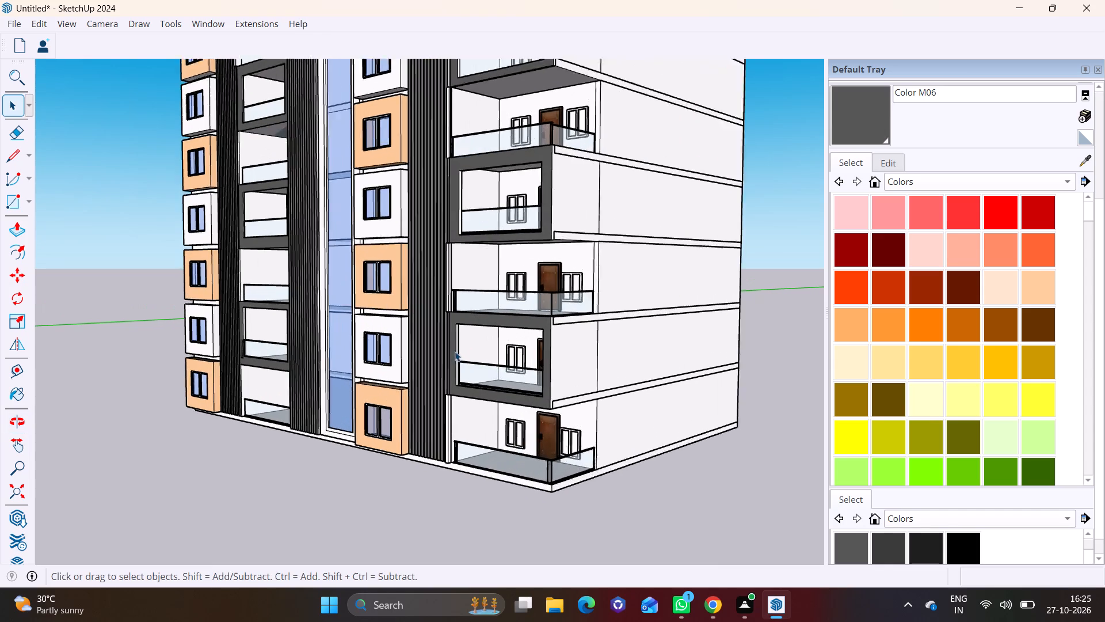
scroll(455, 351, "up", 3)
middle_click_drag(431, 336, 398, 340)
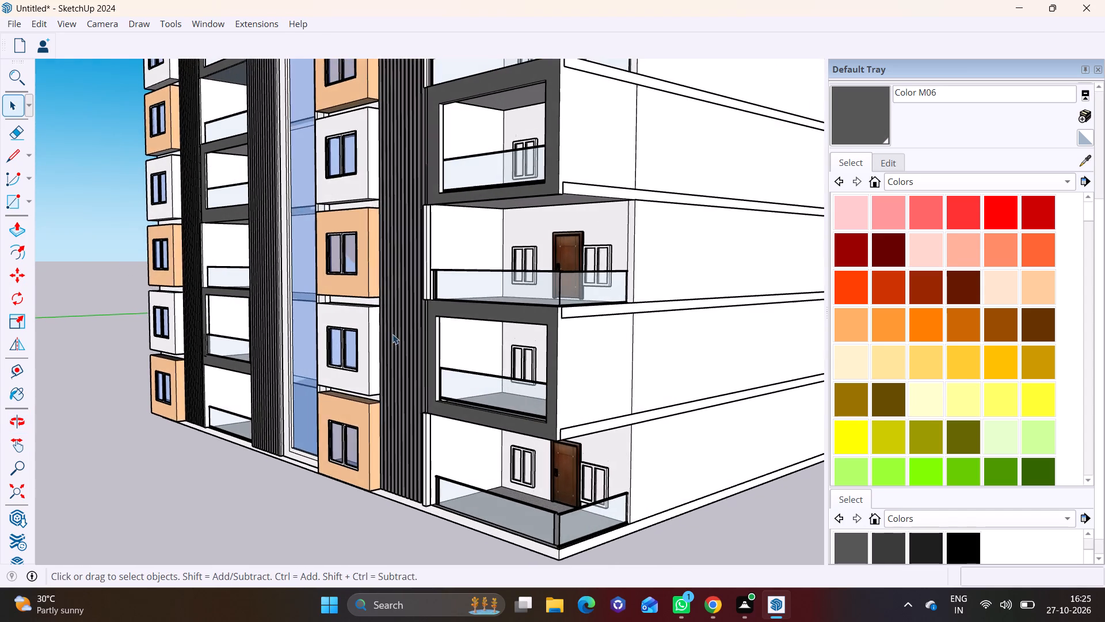
scroll(393, 334, "down", 10)
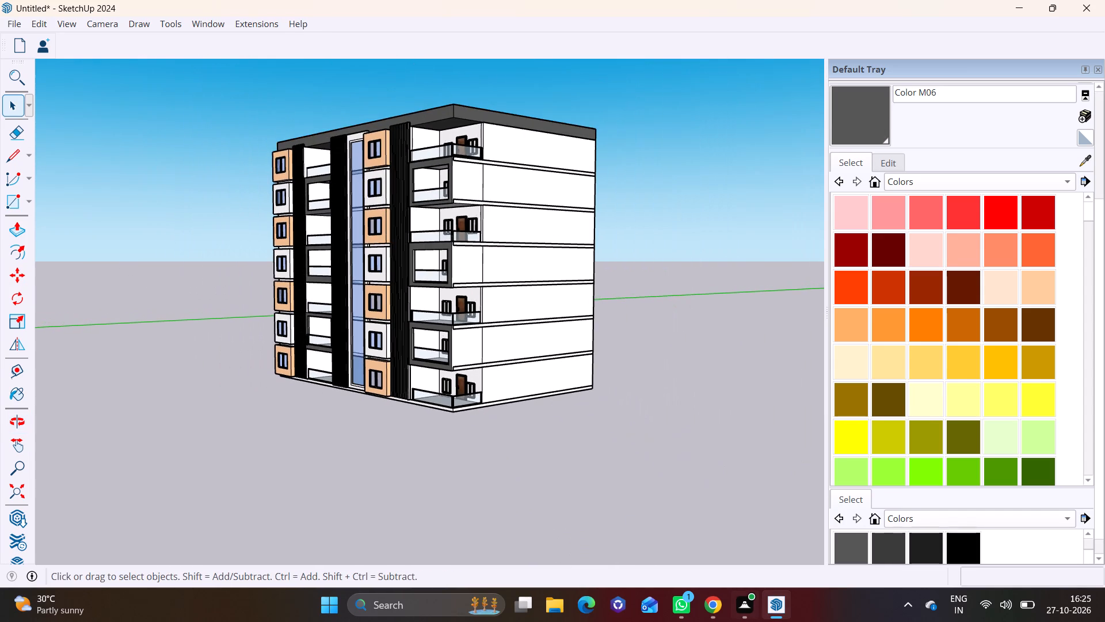
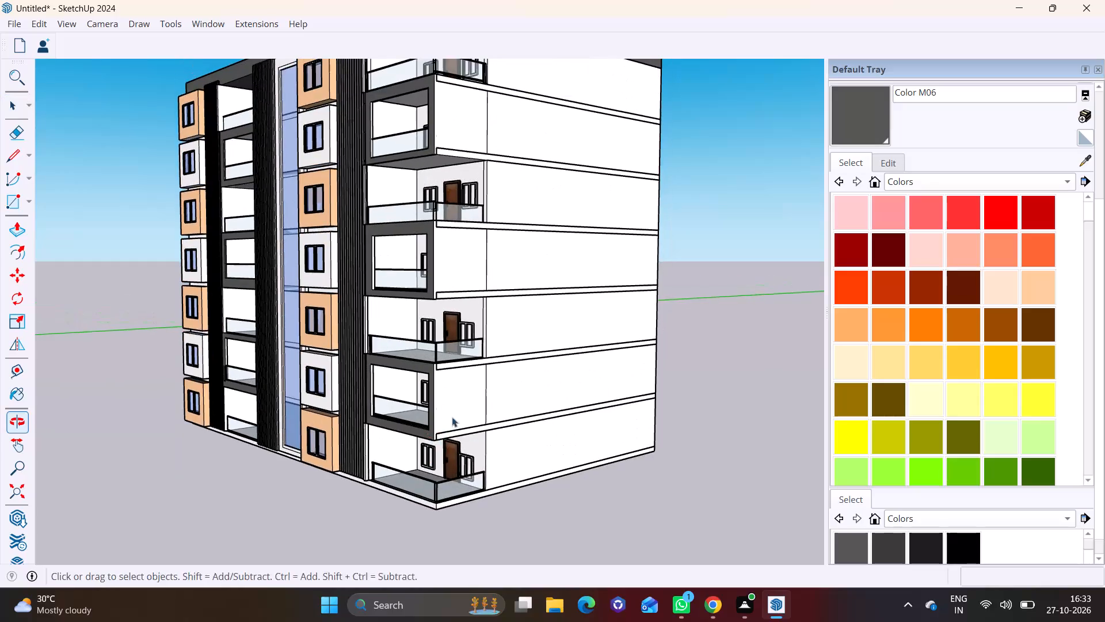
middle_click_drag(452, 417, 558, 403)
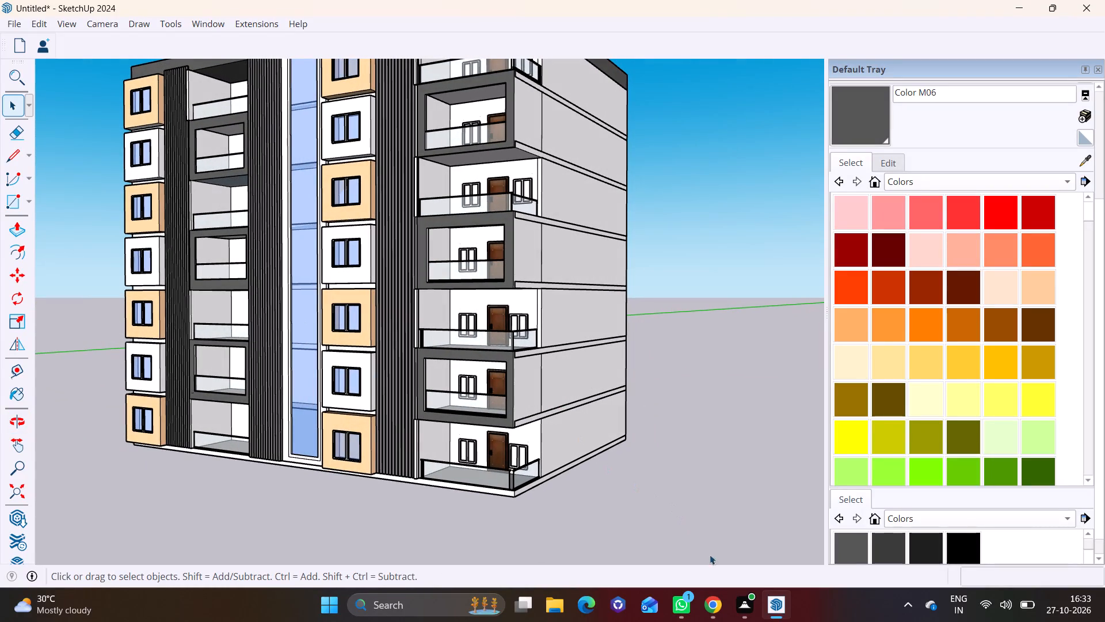
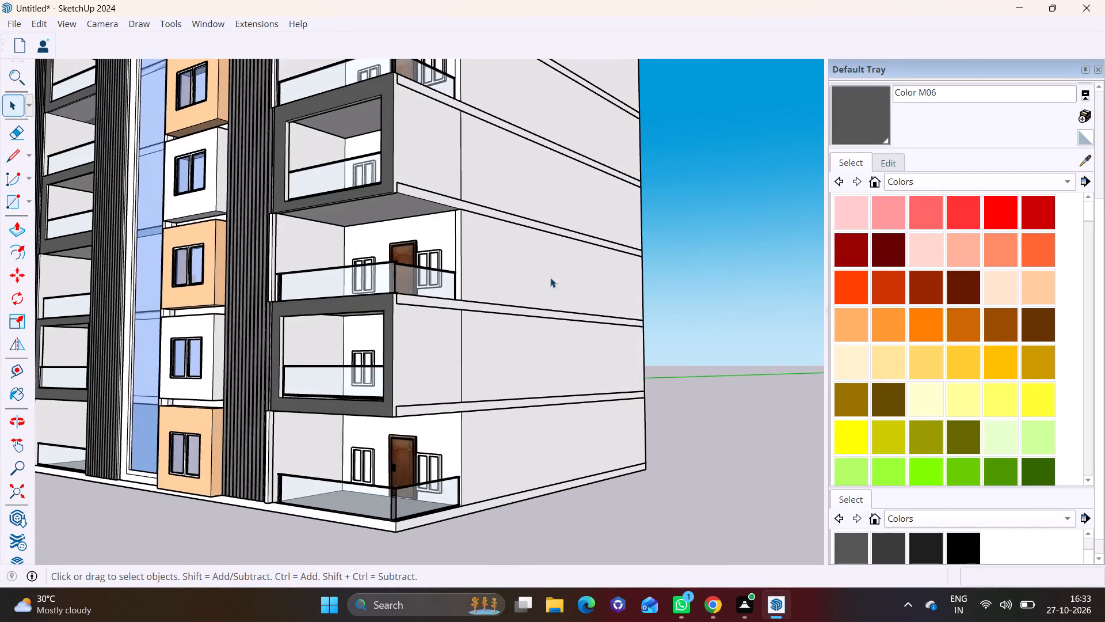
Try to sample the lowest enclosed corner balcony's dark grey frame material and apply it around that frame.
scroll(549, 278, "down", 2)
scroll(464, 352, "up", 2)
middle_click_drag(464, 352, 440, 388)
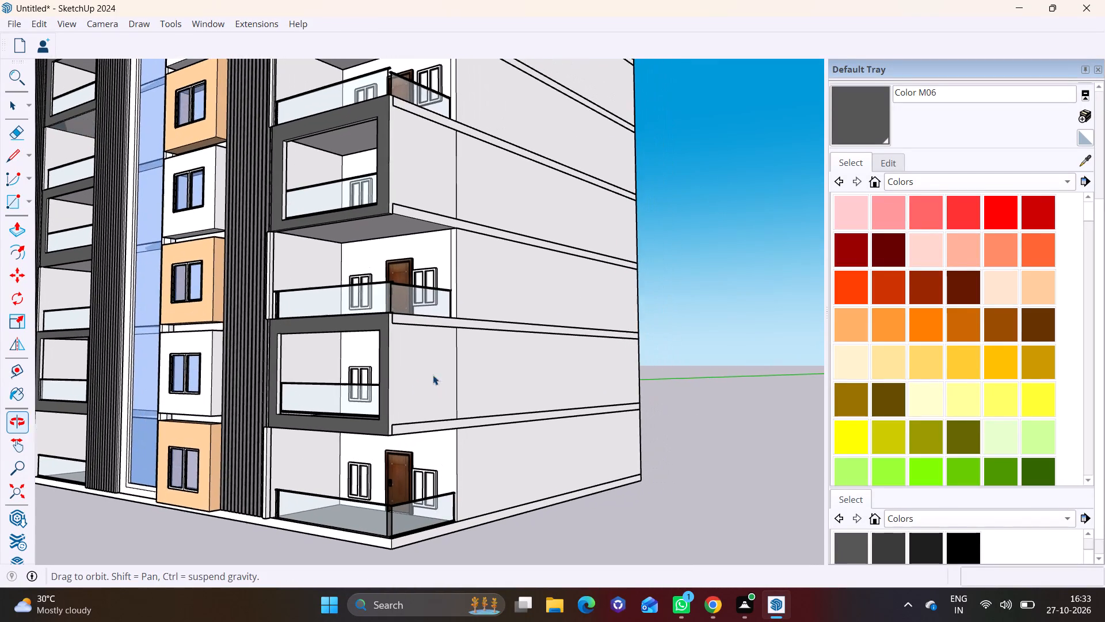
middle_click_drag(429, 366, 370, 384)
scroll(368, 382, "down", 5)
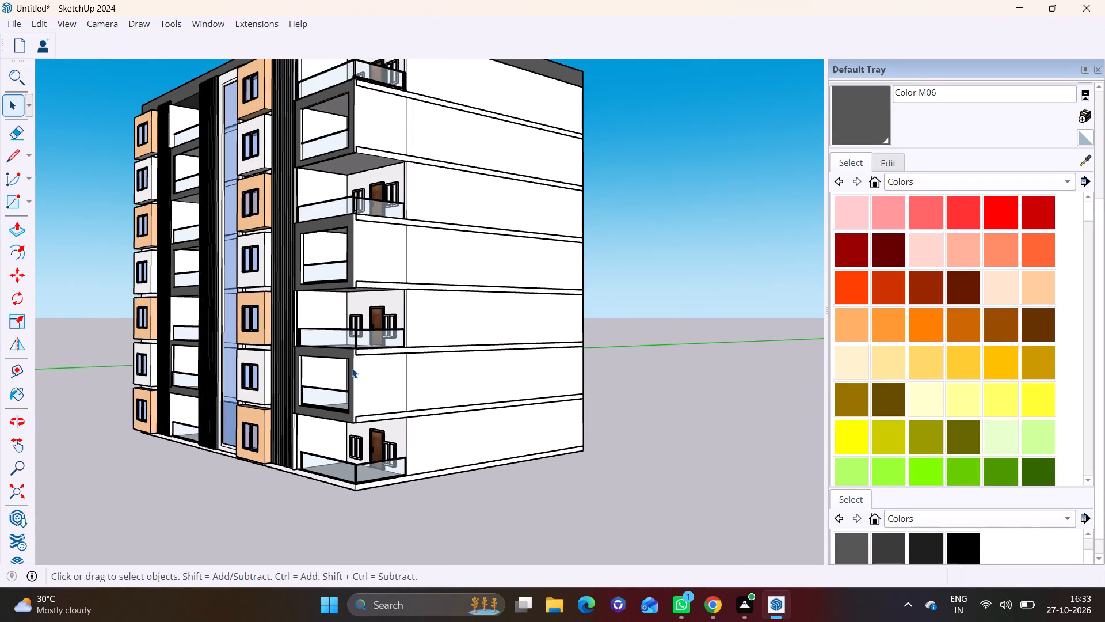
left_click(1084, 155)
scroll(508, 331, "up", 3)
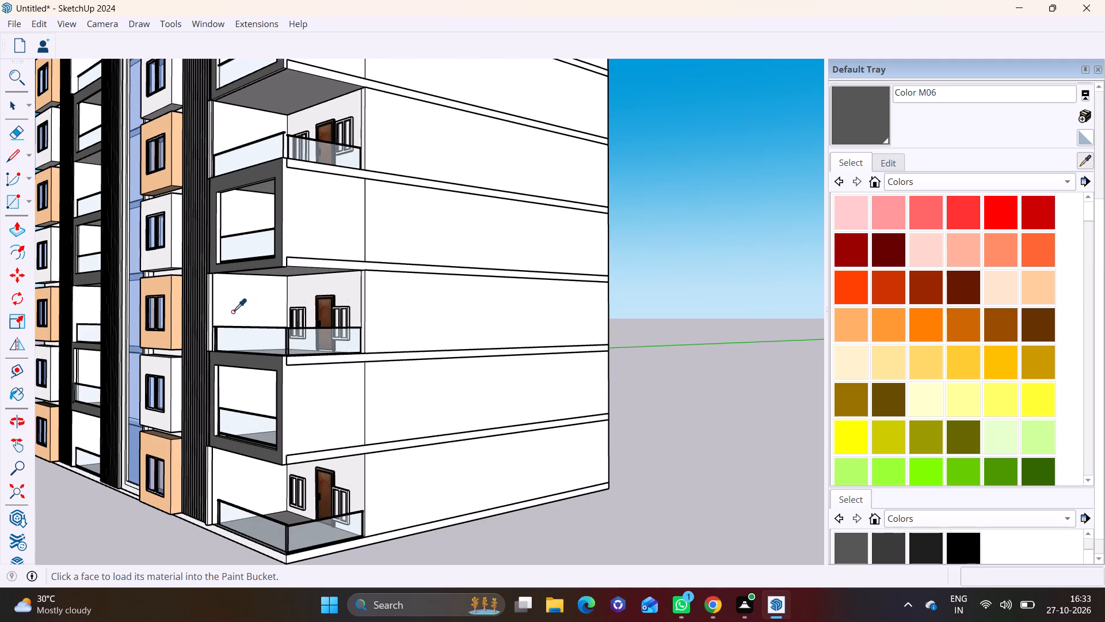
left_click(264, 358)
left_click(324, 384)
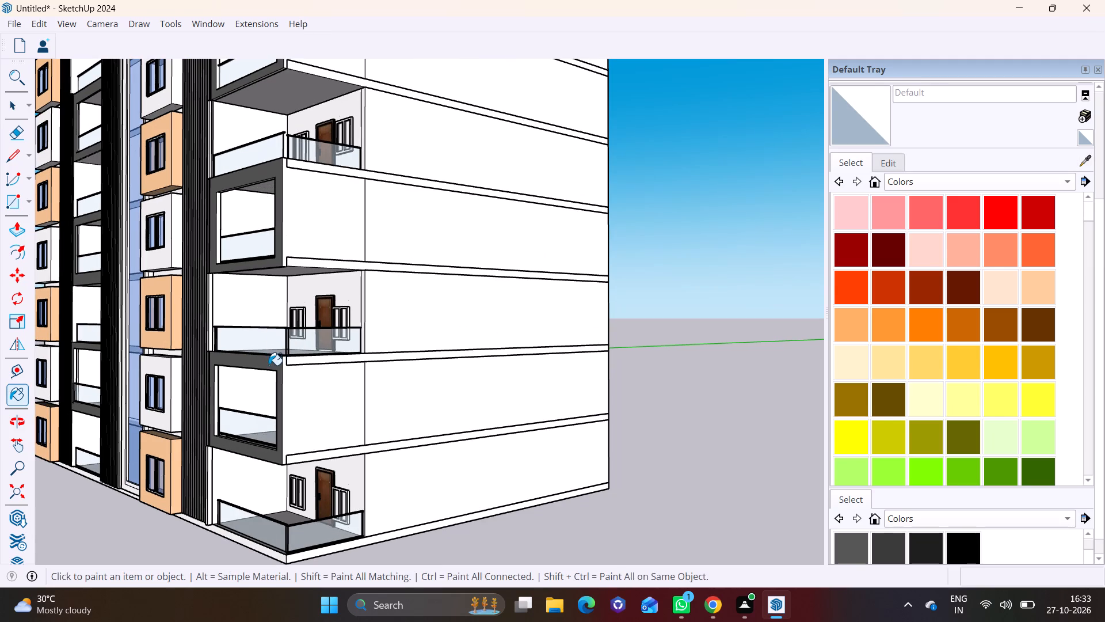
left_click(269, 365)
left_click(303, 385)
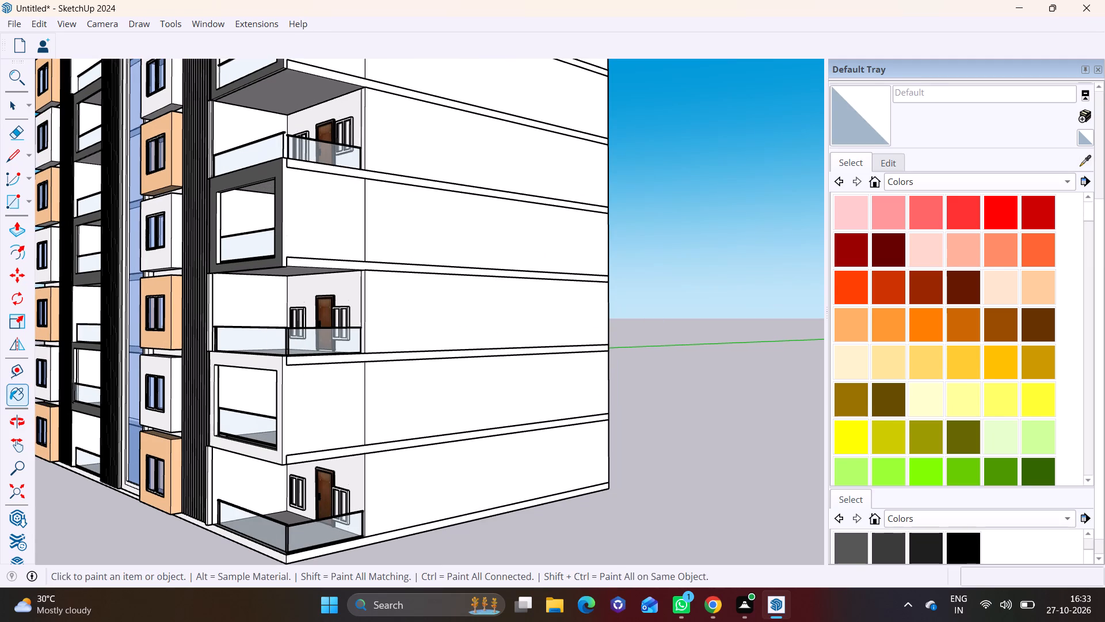
Sample Color M06 from the dark grey frame above and paint the lowest enclosed corner balcony's side wall and frame.
left_click(852, 541)
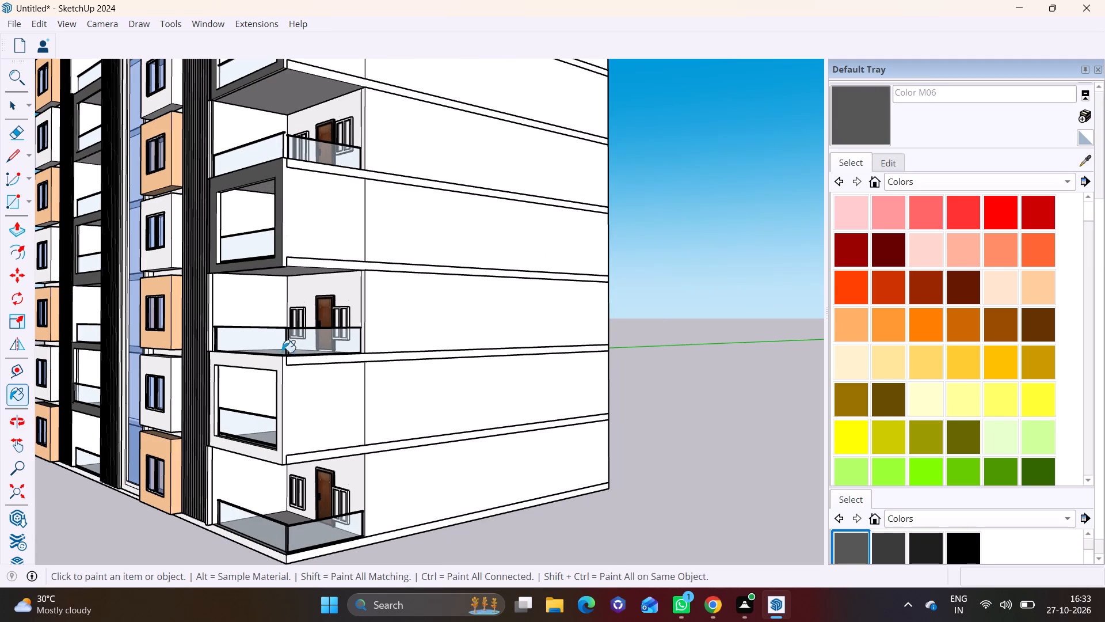
left_click(1084, 161)
scroll(342, 206, "up", 3)
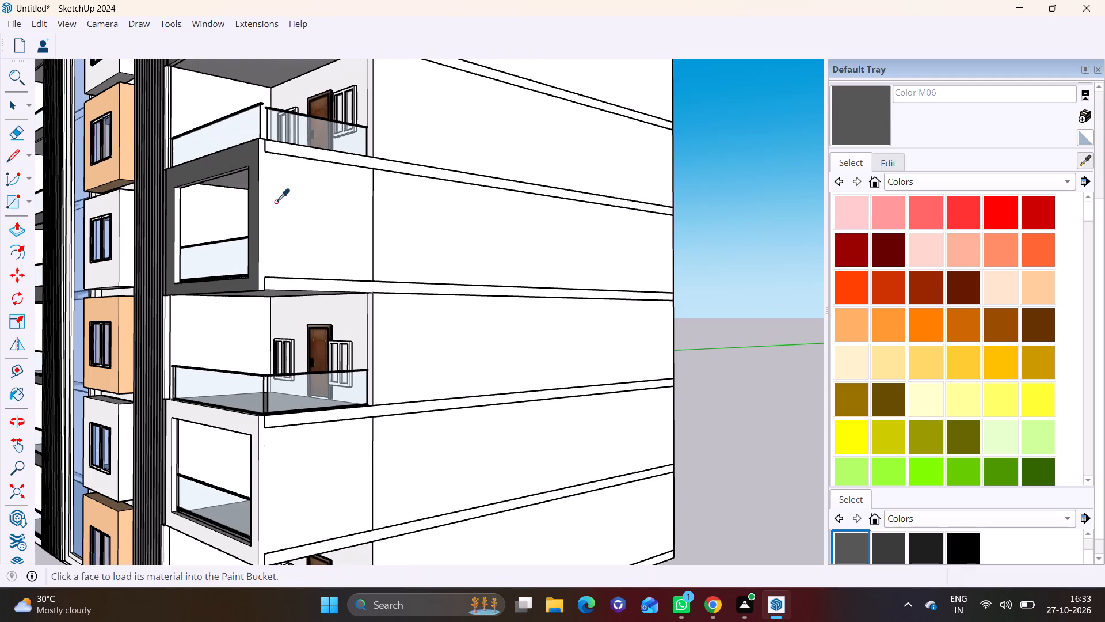
left_click(253, 155)
scroll(275, 243, "down", 2)
middle_click_drag(291, 293, 359, 169, "shift")
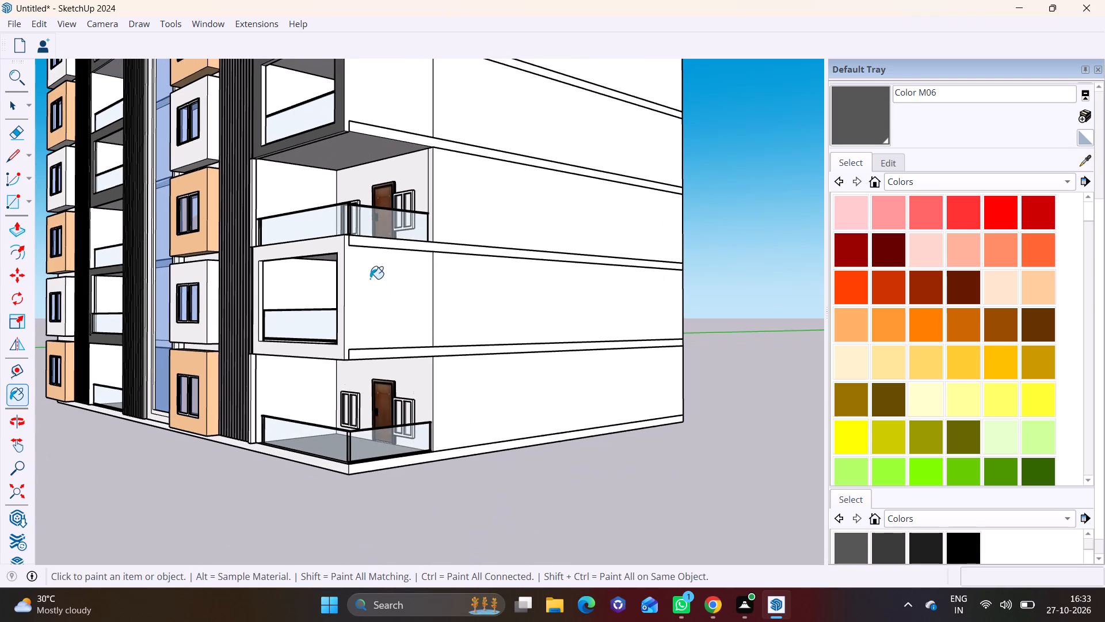
left_click(370, 279)
left_click(338, 246)
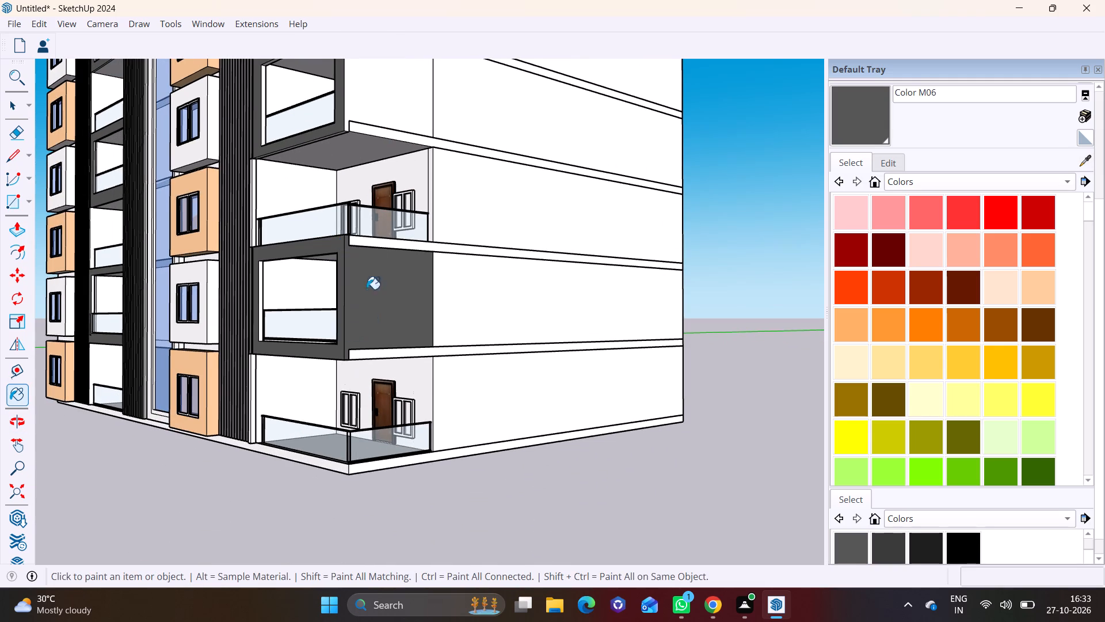
Paint the side walls of the middle and uppermost enclosed corner balconies with Color M06.
middle_click_drag(372, 260, 338, 485, "shift")
left_click(341, 282)
middle_click_drag(348, 242, 345, 420, "shift")
left_click(327, 277)
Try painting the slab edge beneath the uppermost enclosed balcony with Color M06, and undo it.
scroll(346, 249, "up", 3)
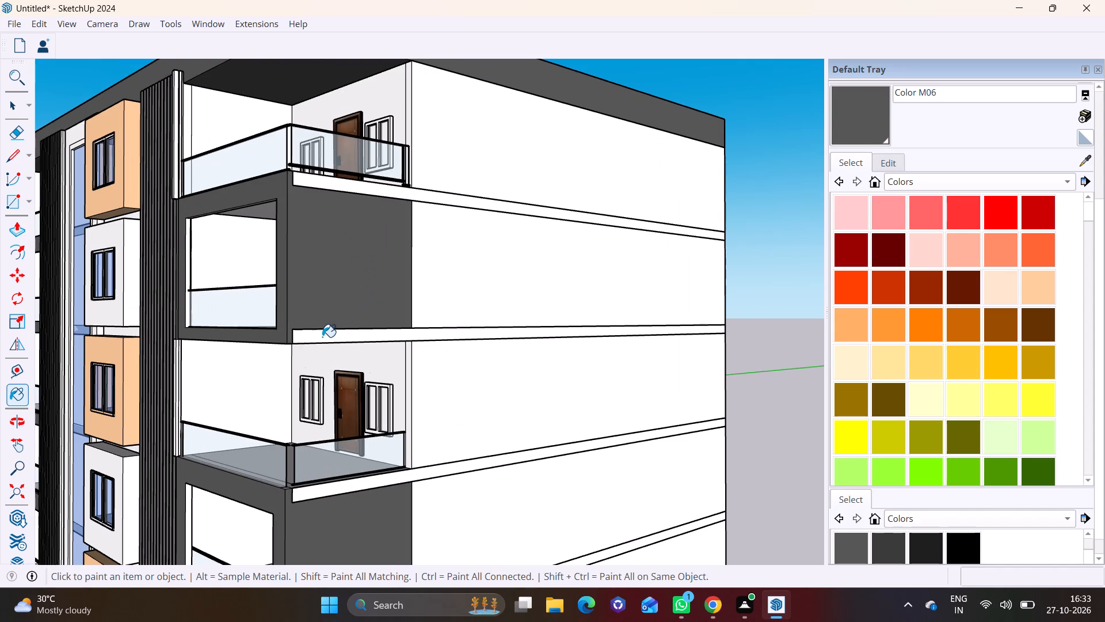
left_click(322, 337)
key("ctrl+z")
Draw a rectangle of about 1' by 11' 3 1/8" on the slab edge beneath the uppermost enclosed balcony's dark side wall.
left_click(29, 197)
left_click(35, 221)
middle_click_drag(395, 365, 327, 367)
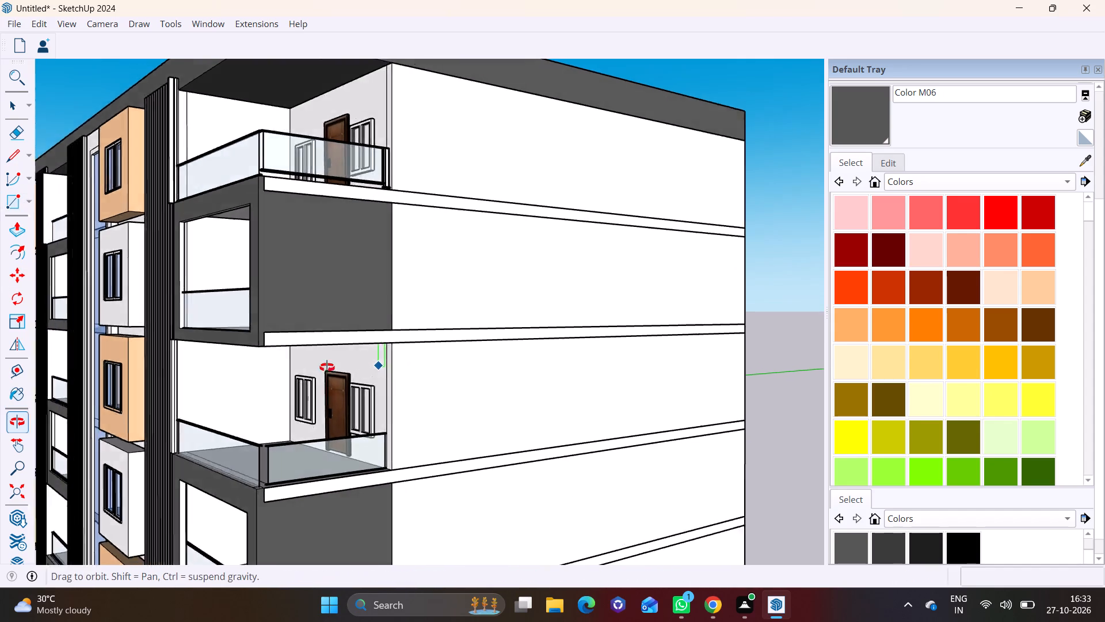
middle_click_drag(327, 367, 285, 367)
scroll(378, 374, "up", 5)
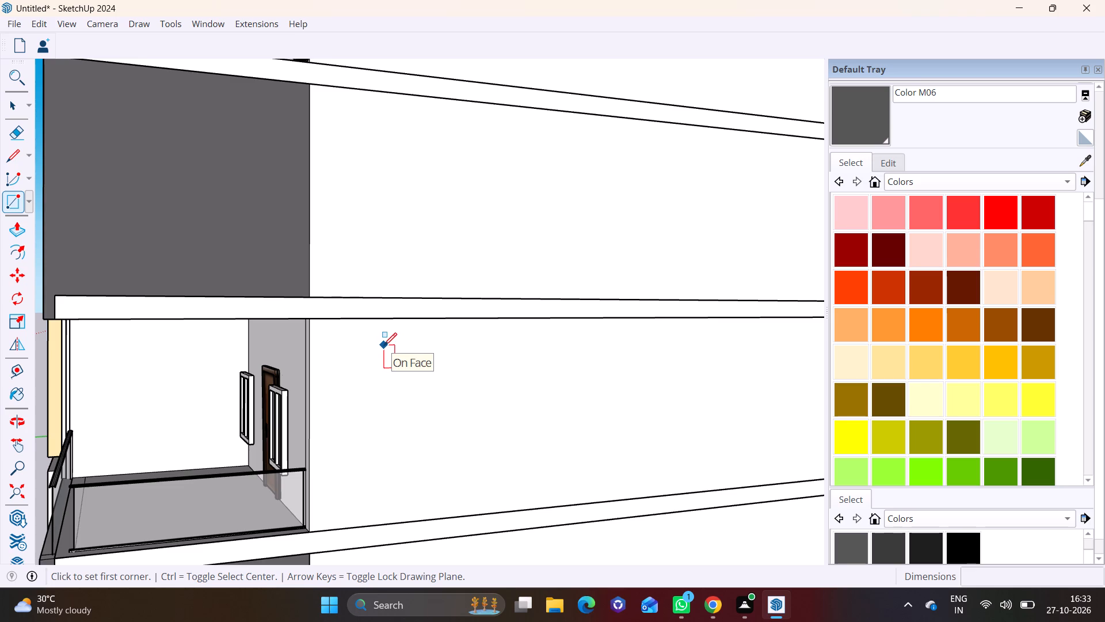
scroll(294, 290, "up", 5)
middle_click_drag(293, 289, 207, 313)
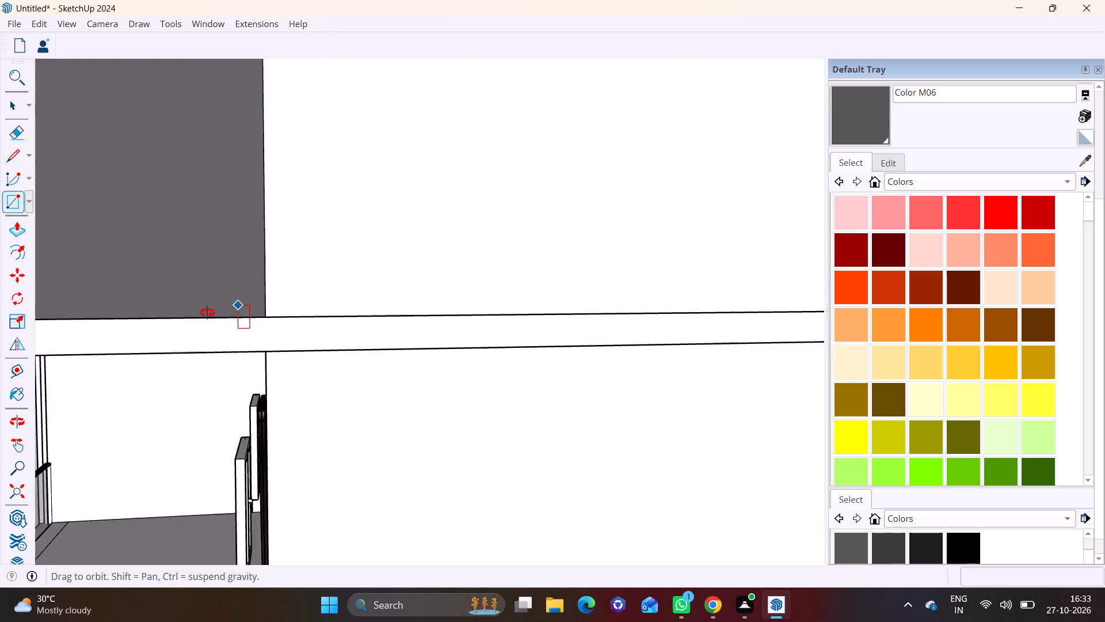
middle_click_drag(207, 313, 199, 317)
middle_click_drag(268, 296, 558, 268, "shift")
left_click(533, 292)
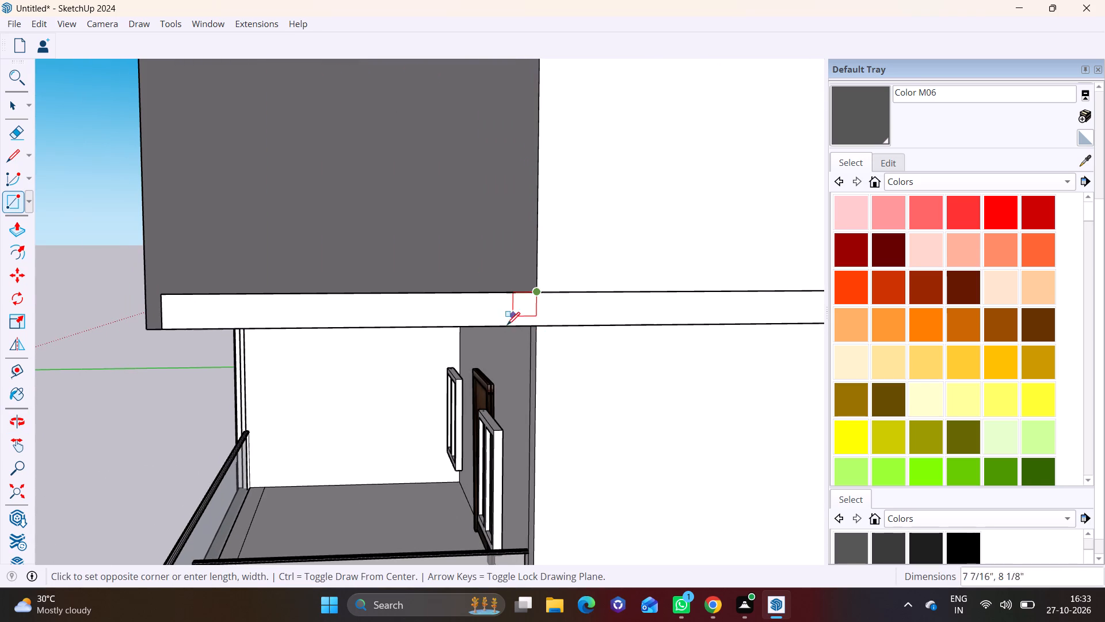
left_click(145, 328)
Paint the new slab-edge section beneath the uppermost enclosed balcony with Color M06.
key("space")
left_click(263, 314)
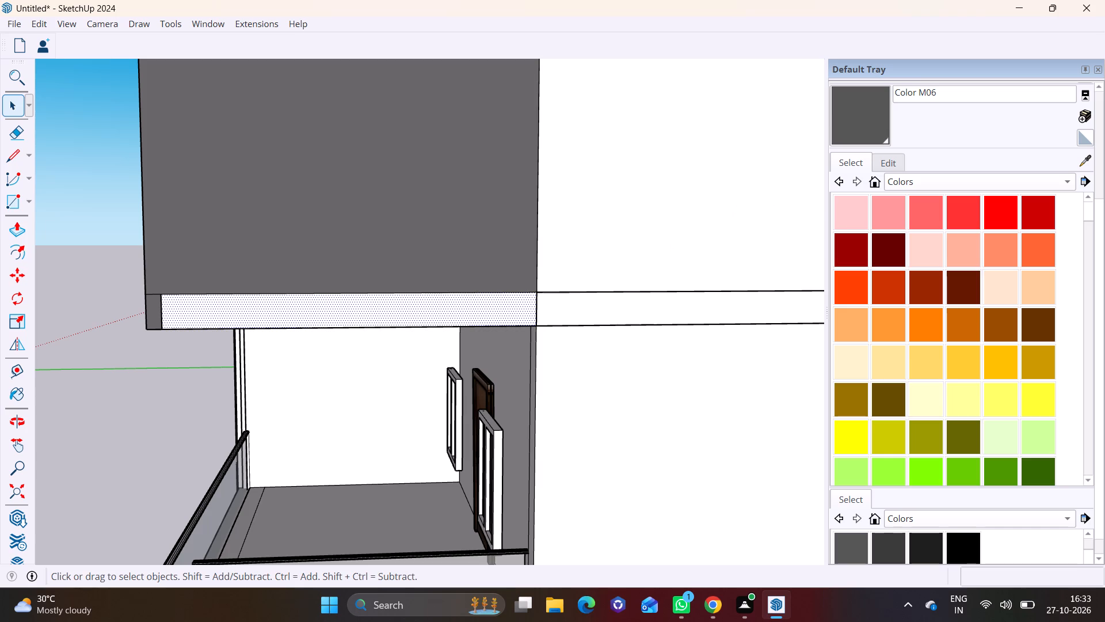
left_click(851, 113)
left_click(405, 311)
left_click_drag(411, 310, 419, 324)
scroll(411, 310, "down", 5)
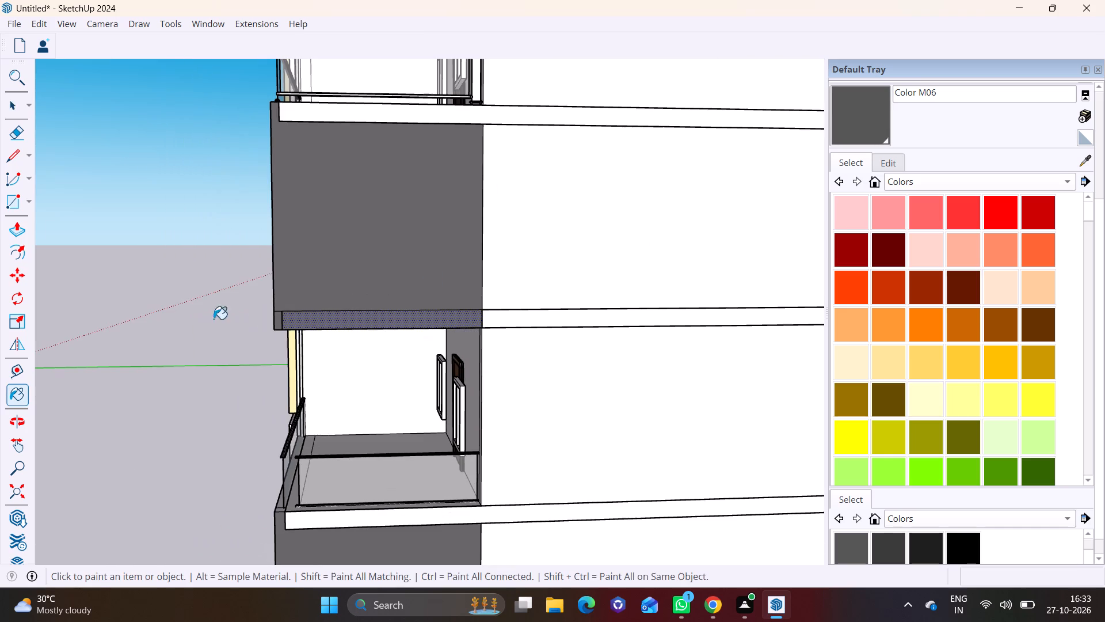
key("space")
left_click(208, 313)
Draw a rectangle on the slab edge beneath the middle enclosed balcony, spanning the width of its dark side wall.
scroll(332, 332, "down", 3)
middle_click_drag(421, 393, 443, 195, "shift")
scroll(418, 298, "up", 2)
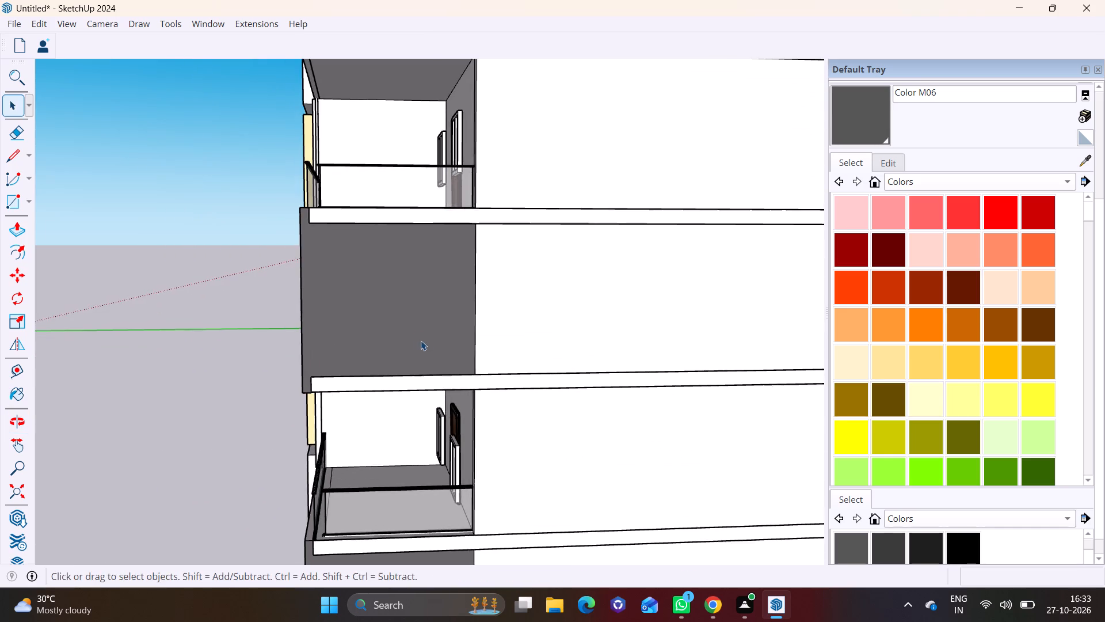
scroll(421, 340, "up", 1)
middle_click_drag(421, 342, 432, 302, "shift")
scroll(428, 337, "up", 7)
middle_click_drag(429, 338, 430, 283, "shift")
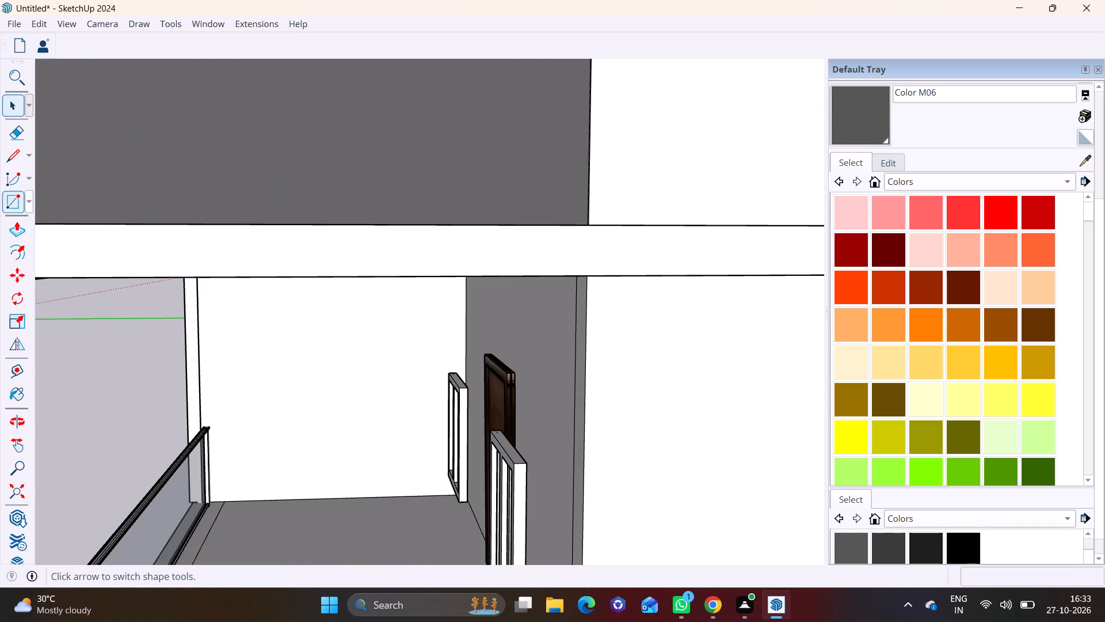
left_click(26, 200)
left_click(36, 220)
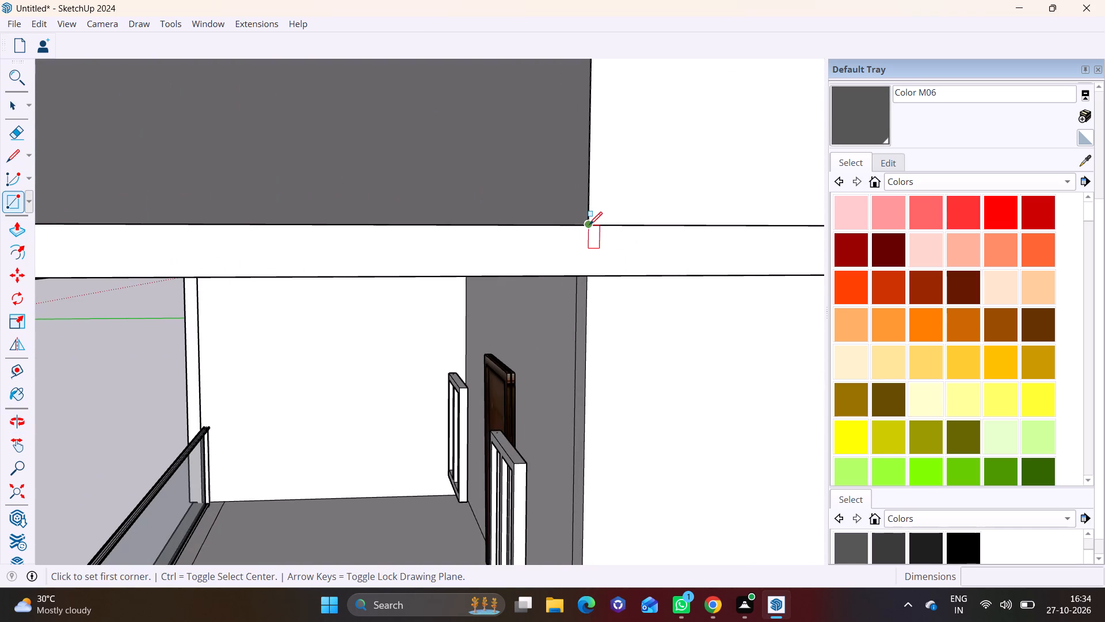
left_click(589, 225)
scroll(444, 256, "down", 5)
middle_click_drag(397, 260, 504, 292, "shift")
scroll(336, 297, "up", 3)
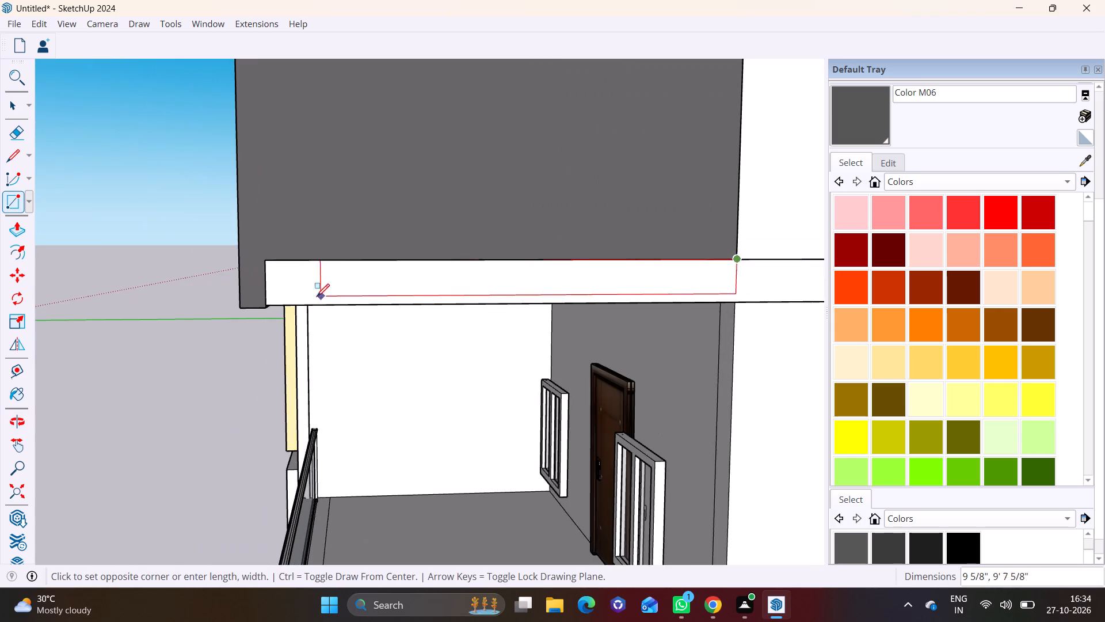
scroll(317, 297, "up", 3)
left_click_drag(249, 305, 262, 306)
Paint the slab-edge section beneath the middle enclosed balcony with Color M06.
key("space")
left_click(340, 284)
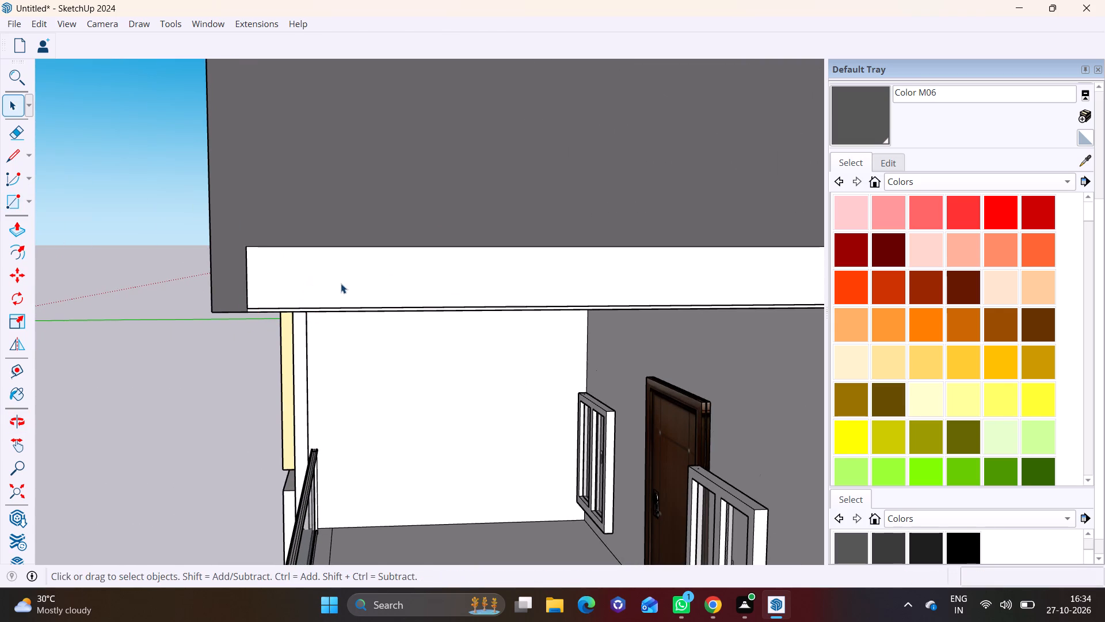
left_click(862, 117)
left_click(668, 263)
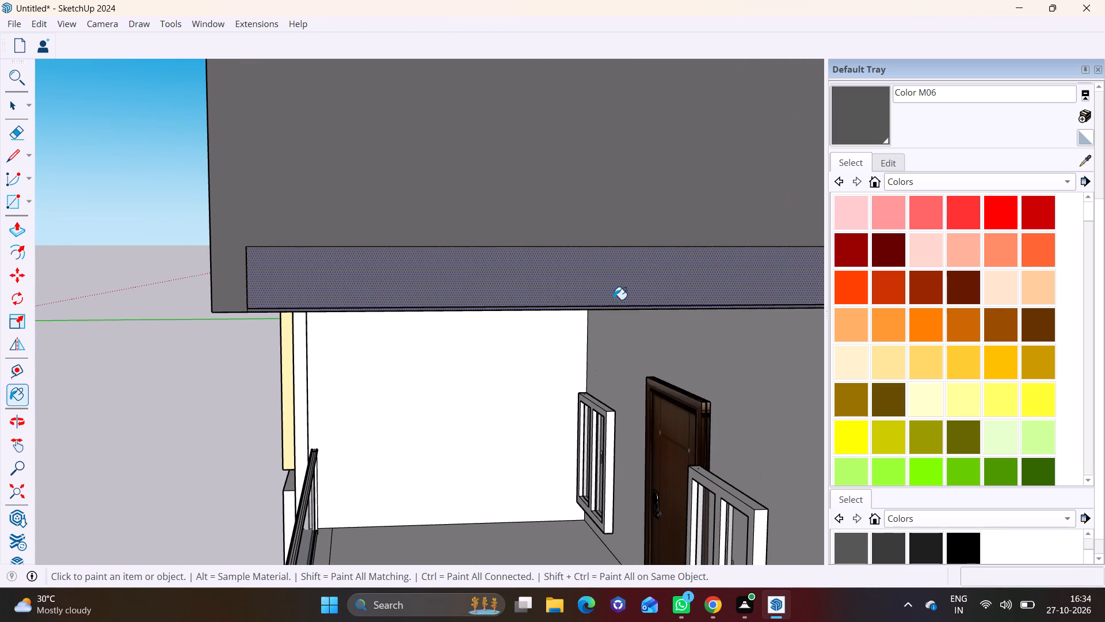
scroll(578, 311, "down", 4)
key("space")
left_click(241, 280)
Draw a rectangle of about 1' by 10' 10" on the slab edge beneath the lowest enclosed balcony's side wall.
scroll(368, 304, "down", 2)
middle_click_drag(558, 362, 523, 235, "shift")
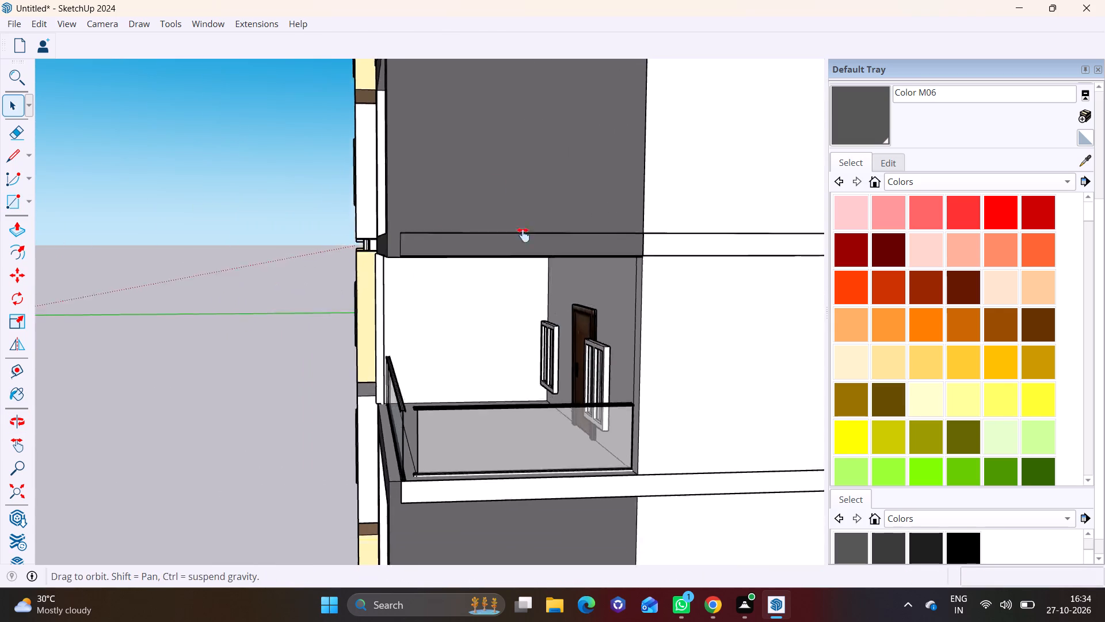
middle_click_drag(523, 235, 482, 154, "shift")
middle_click_drag(464, 349, 472, 202, "shift")
middle_click_drag(489, 334, 483, 196, "shift")
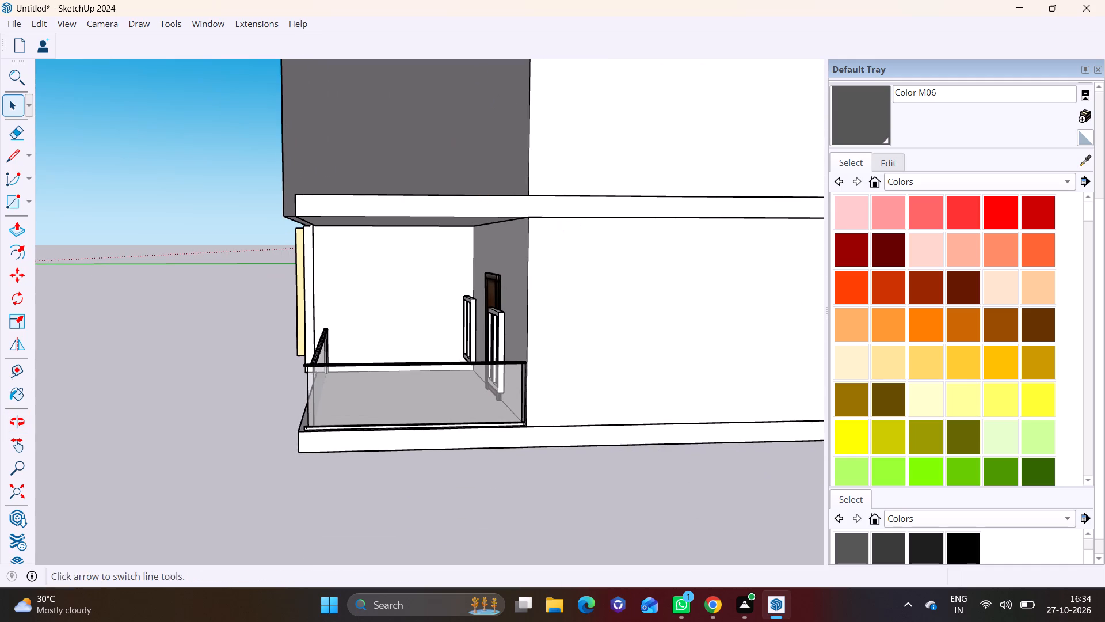
left_click(30, 198)
left_click(49, 227)
scroll(568, 230, "up", 3)
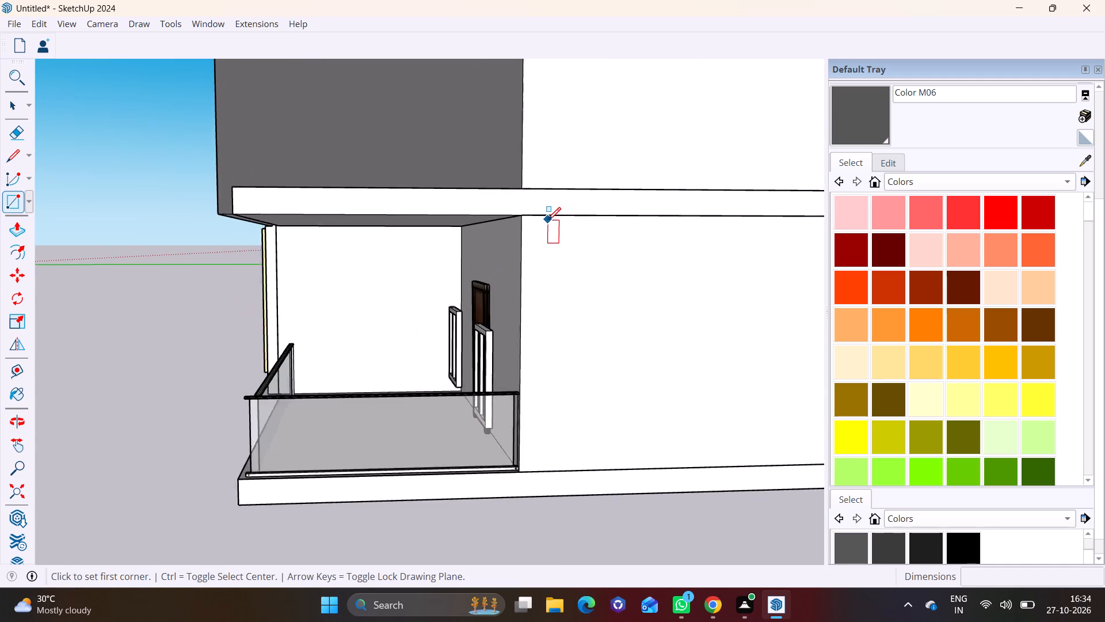
middle_click_drag(542, 221, 581, 297)
scroll(542, 268, "up", 2)
left_click(557, 259)
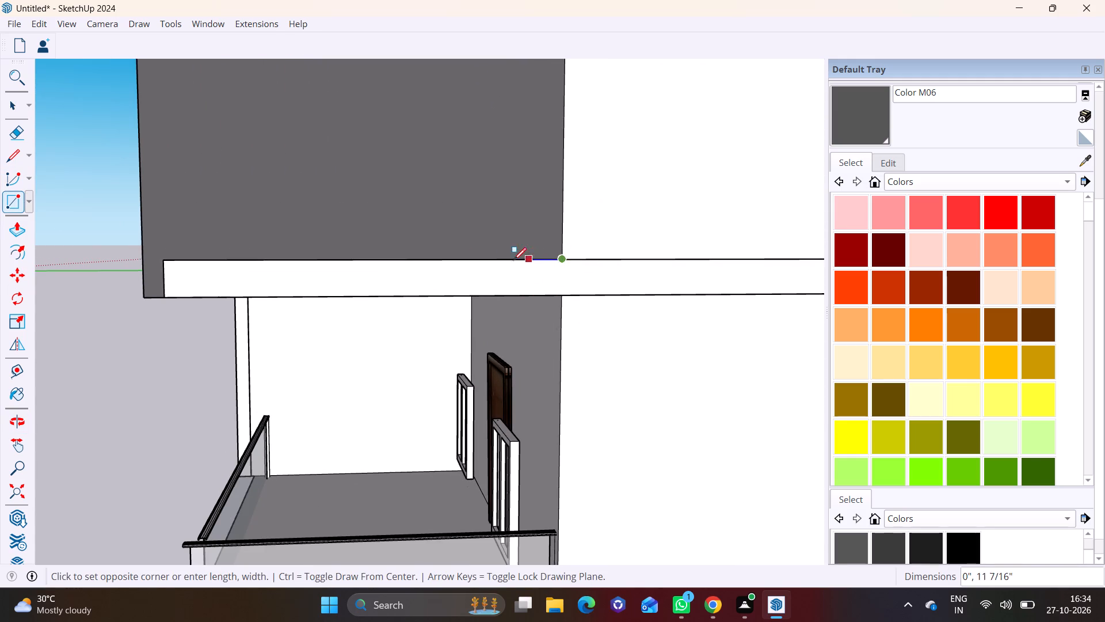
left_click(169, 298)
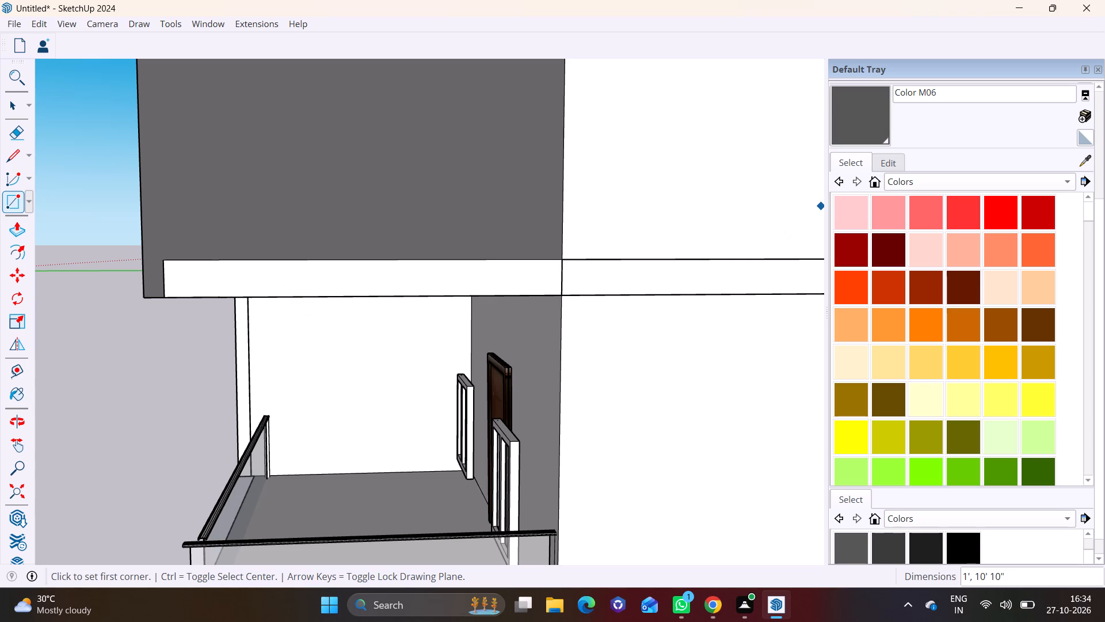
Paint the slab-edge section beneath the lowest enclosed balcony with Color M06.
left_click(885, 119)
left_click(360, 291)
key("space")
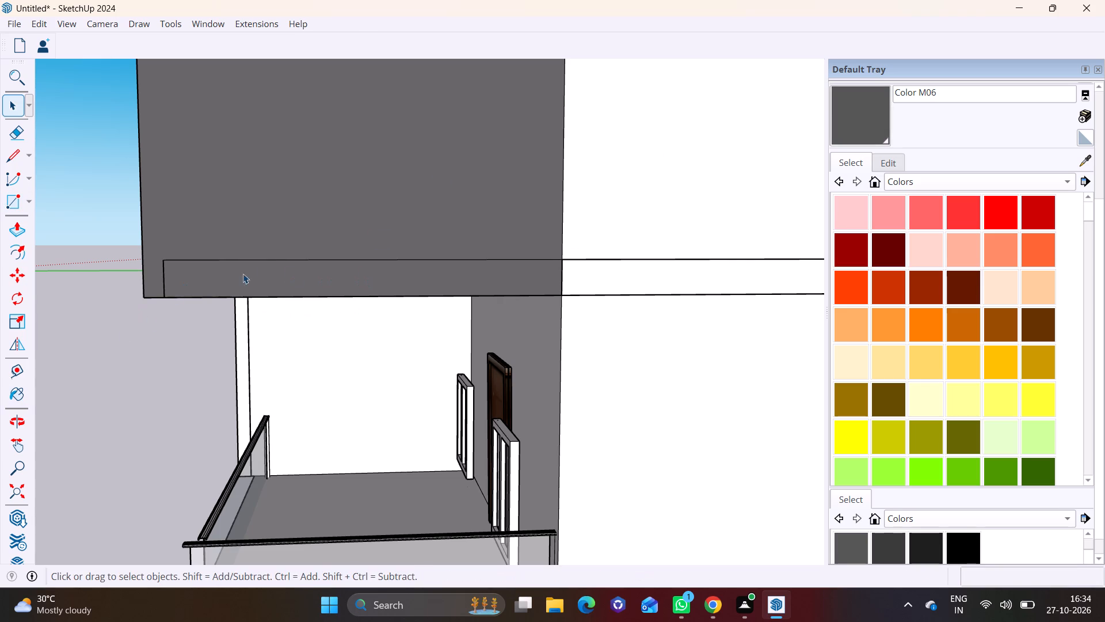
Select the edge between the lowest painted slab section and the dark grey side wall above it.
left_click(273, 260)
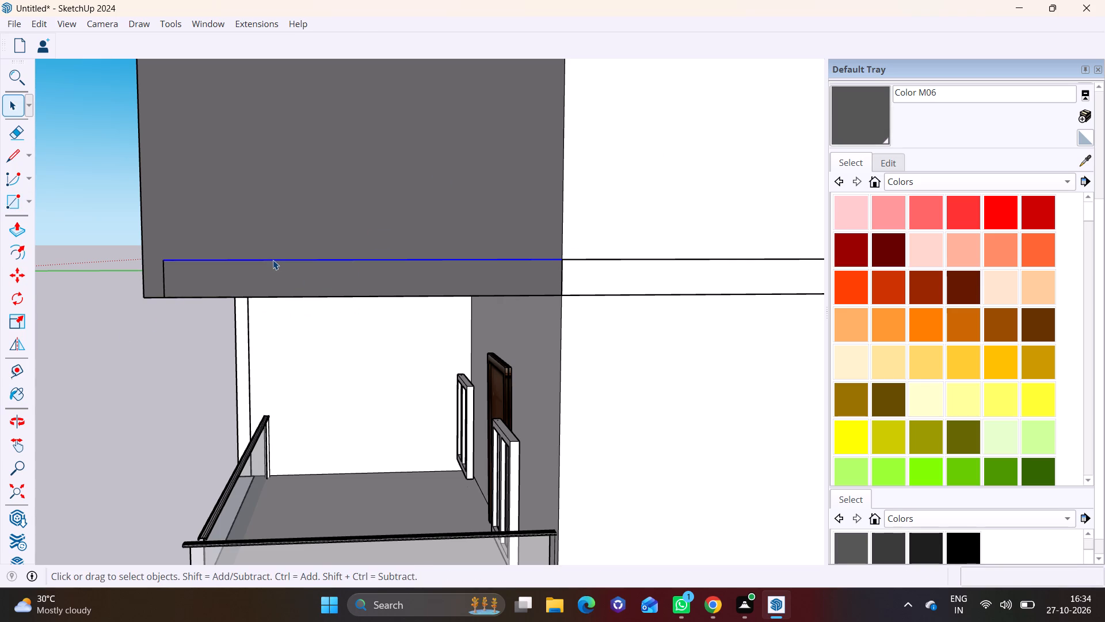
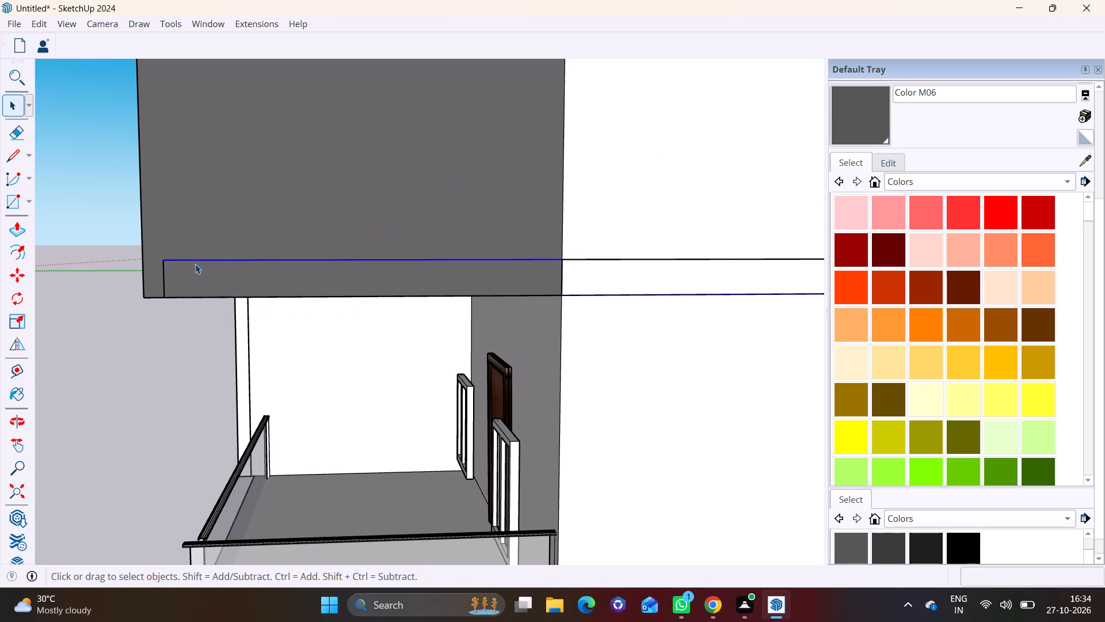
Undo the last edit and delete the short vertical edge at the outer end of the lowest painted slab section.
key("ctrl+z")
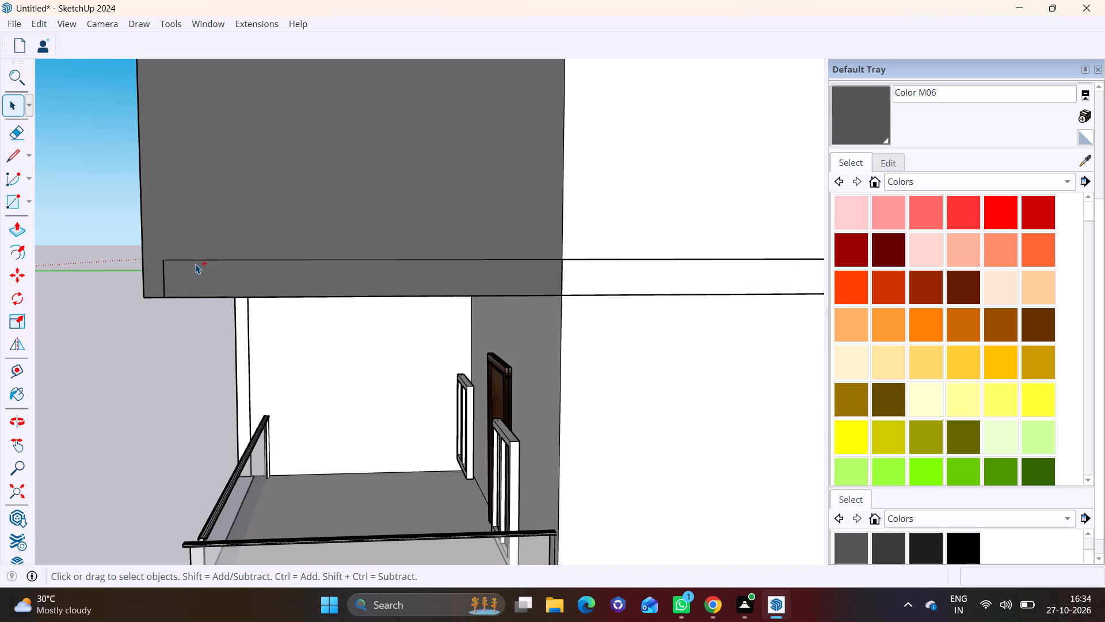
left_click(162, 276)
key("Delete")
Examine the whole building's front facade and side wall, checking the dark grey balcony frames against the orange window boxes.
scroll(124, 342, "down", 5)
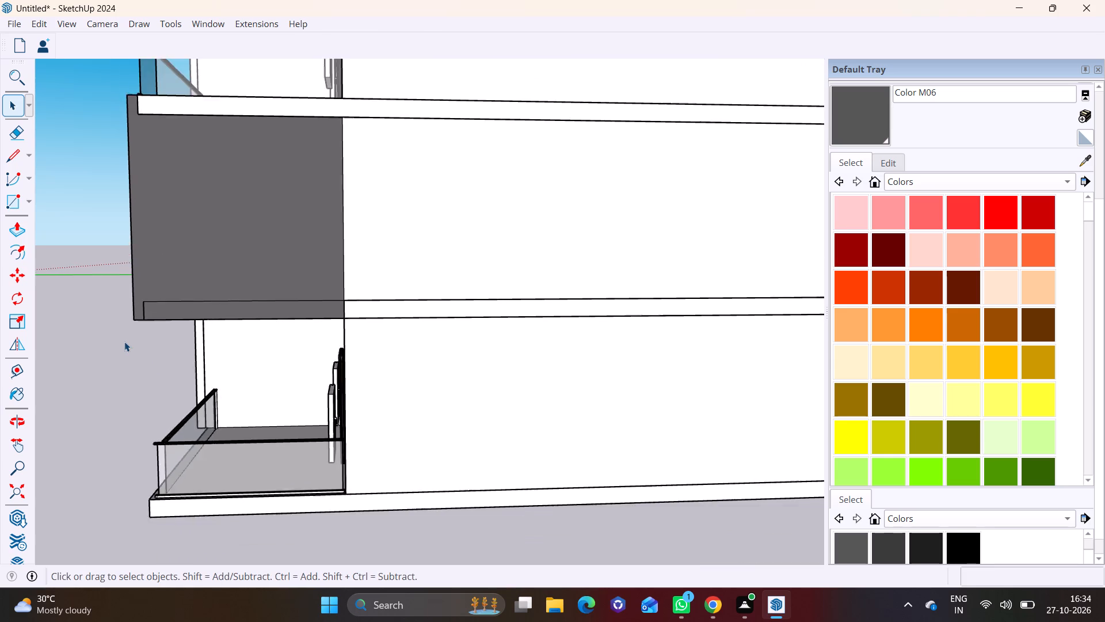
middle_click_drag(128, 344, 281, 381)
middle_click_drag(233, 397, 310, 390)
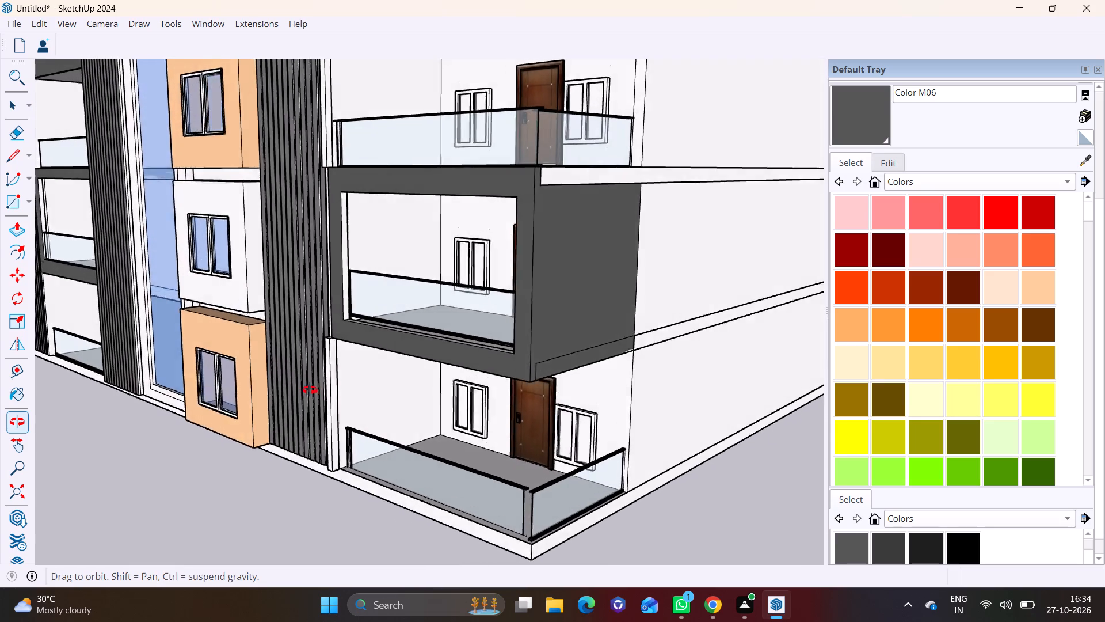
middle_click_drag(310, 390, 336, 386)
scroll(312, 381, "down", 8)
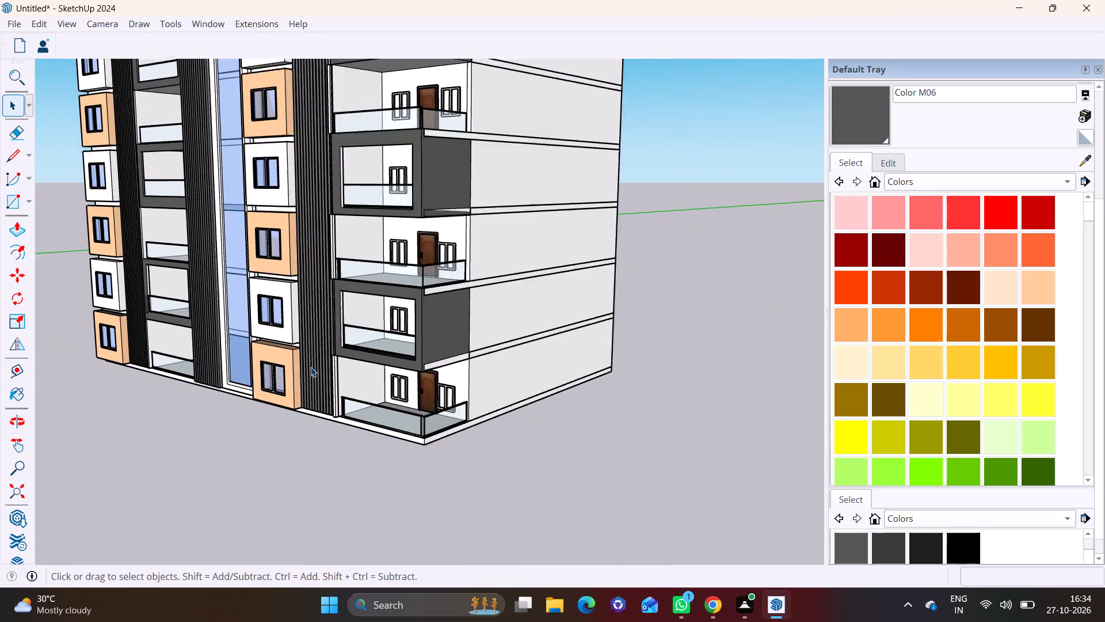
scroll(311, 367, "down", 3)
middle_click_drag(339, 358, 327, 416)
scroll(261, 347, "down", 2)
middle_click_drag(272, 346, 302, 362)
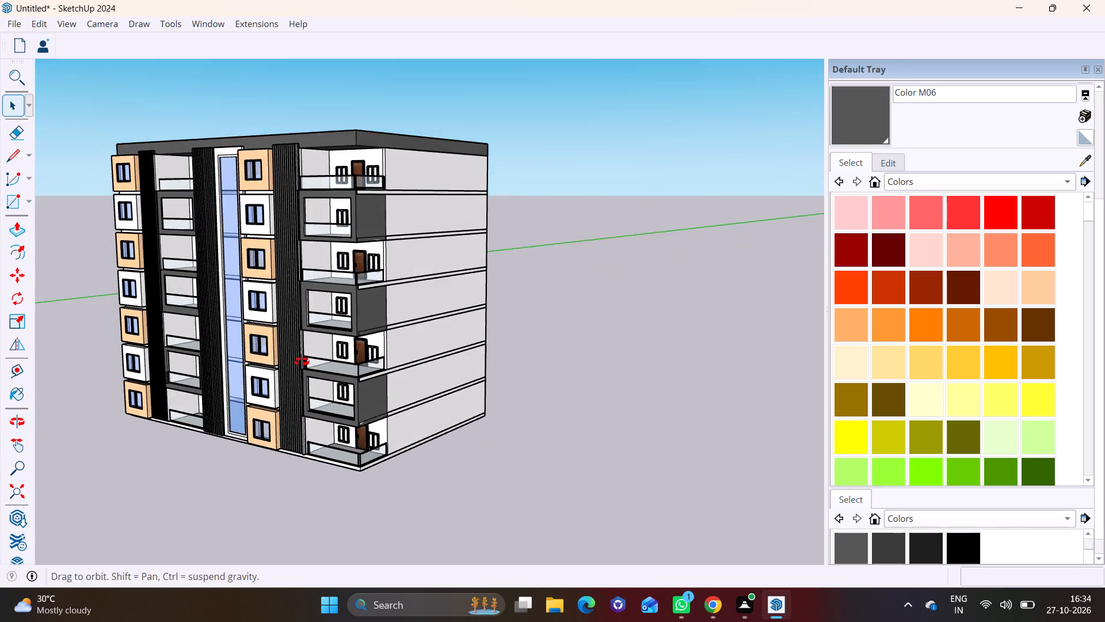
middle_click_drag(302, 362, 335, 356)
middle_click_drag(228, 337, 234, 305)
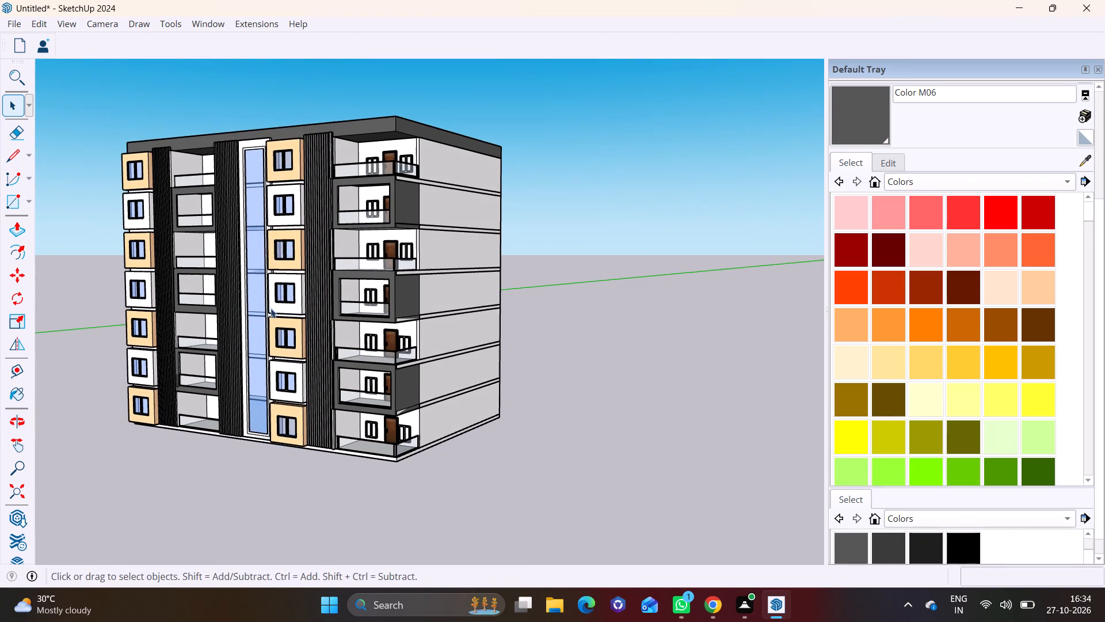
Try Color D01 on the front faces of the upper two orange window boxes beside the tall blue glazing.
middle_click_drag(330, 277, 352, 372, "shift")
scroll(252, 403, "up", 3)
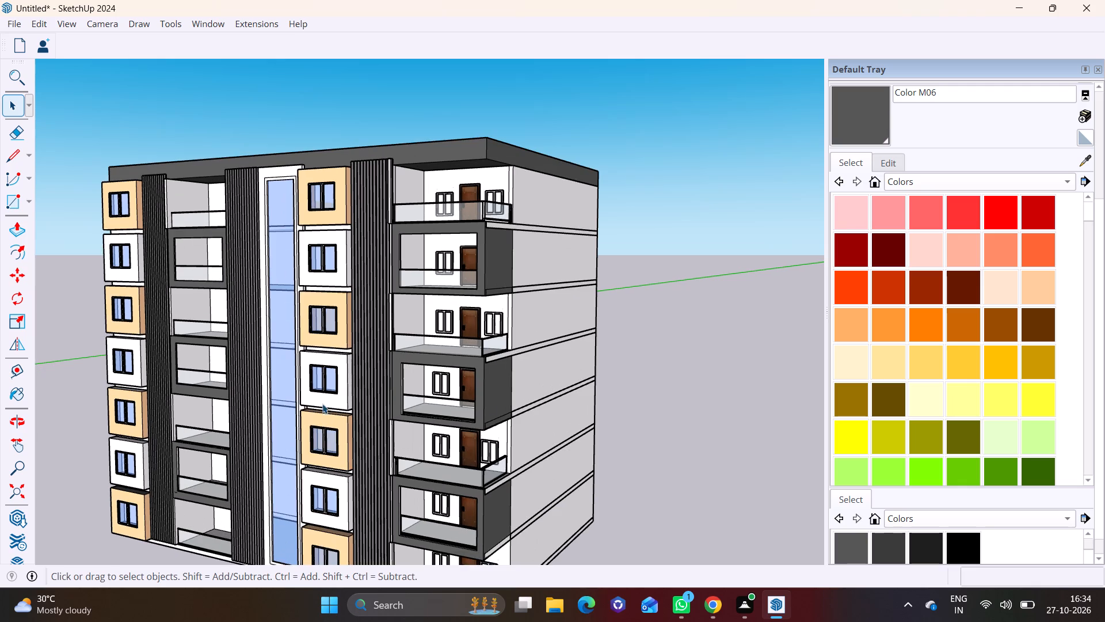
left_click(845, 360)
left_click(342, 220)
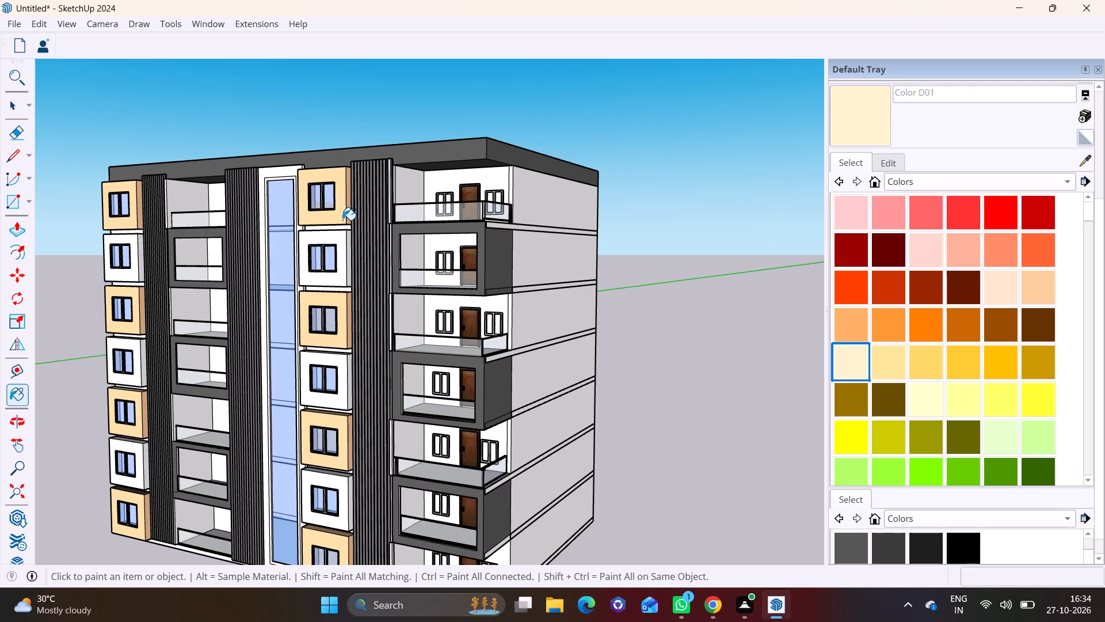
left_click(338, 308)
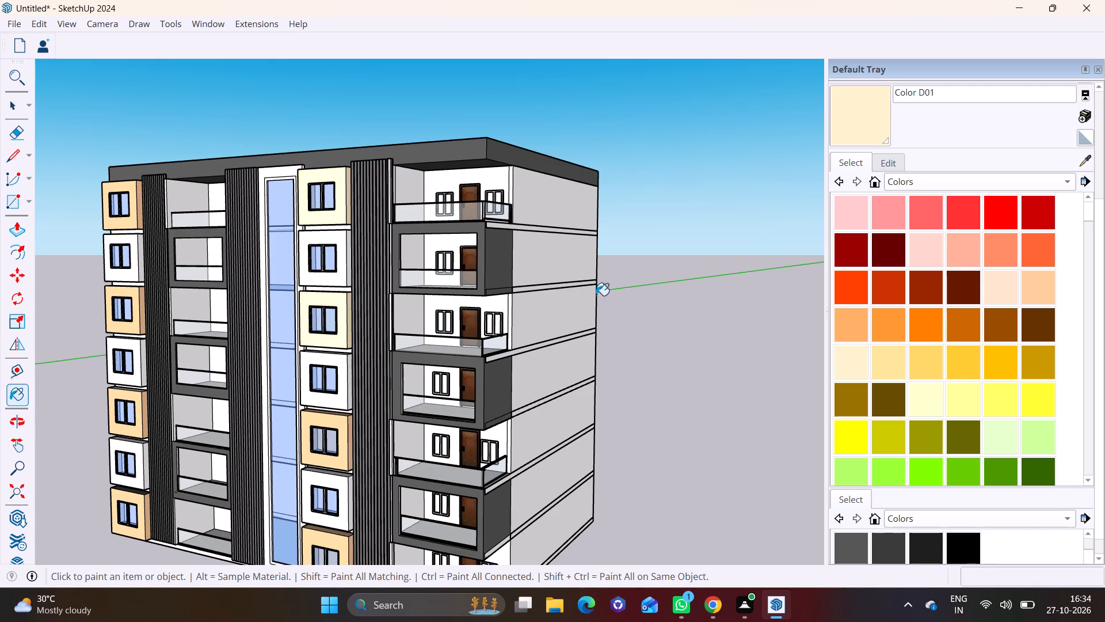
Paint the front faces of the four accent window boxes beside the tall blue glazing with Color C01.
left_click(1013, 293)
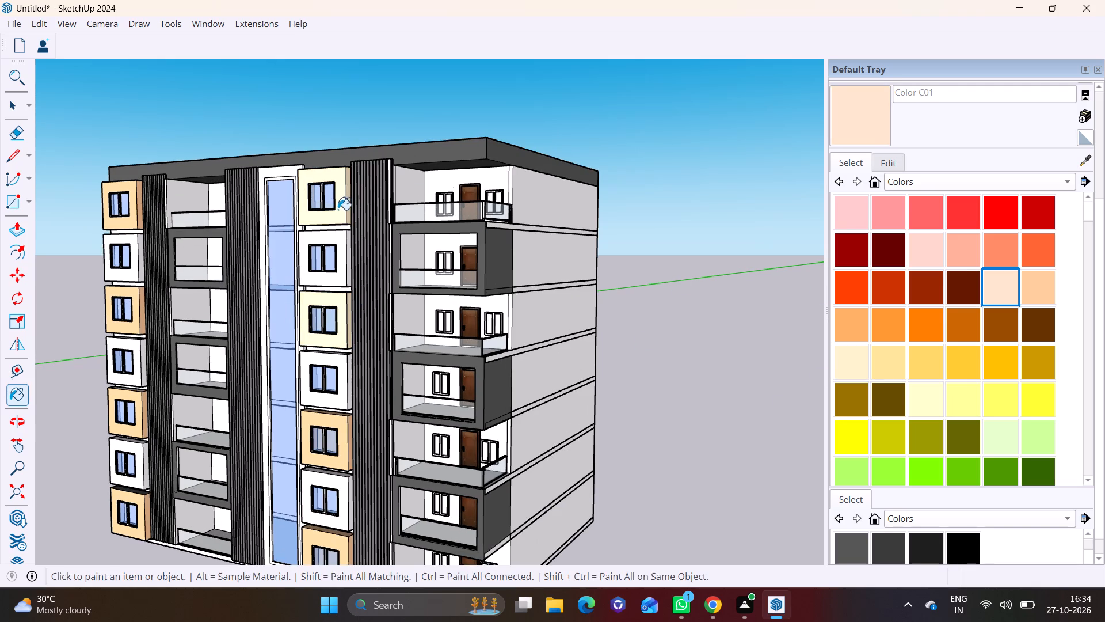
left_click(338, 210)
left_click(341, 309)
middle_click_drag(344, 326, 361, 198)
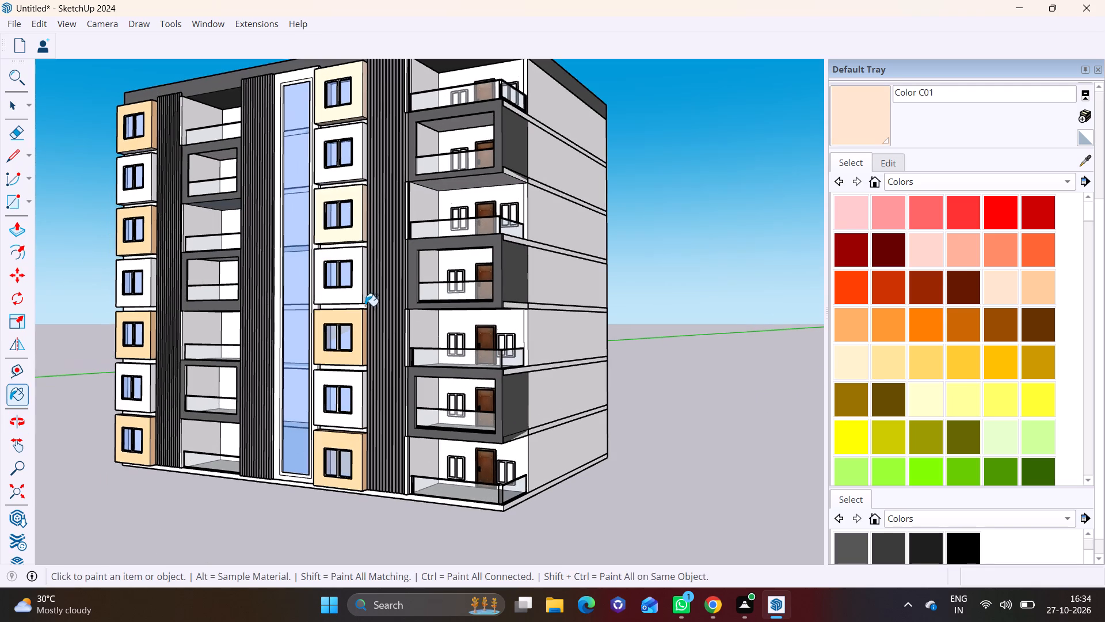
left_click(355, 321)
left_click(356, 447)
Paint the front faces of the four orange window boxes in the facade's outer column with Color C01.
middle_click_drag(203, 289, 241, 380, "shift")
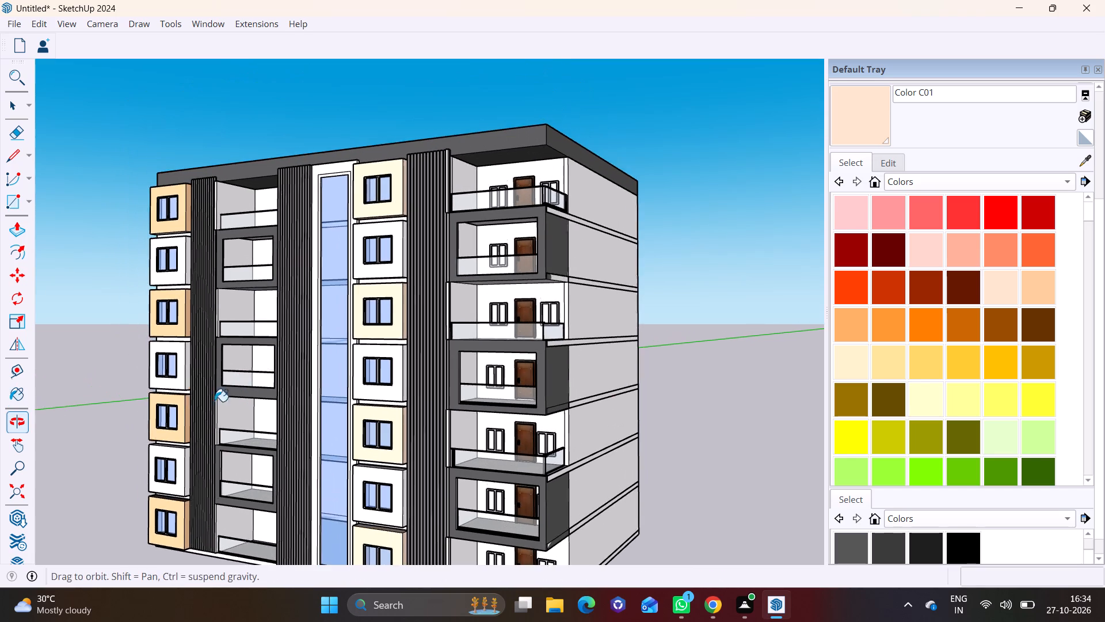
left_click(182, 514)
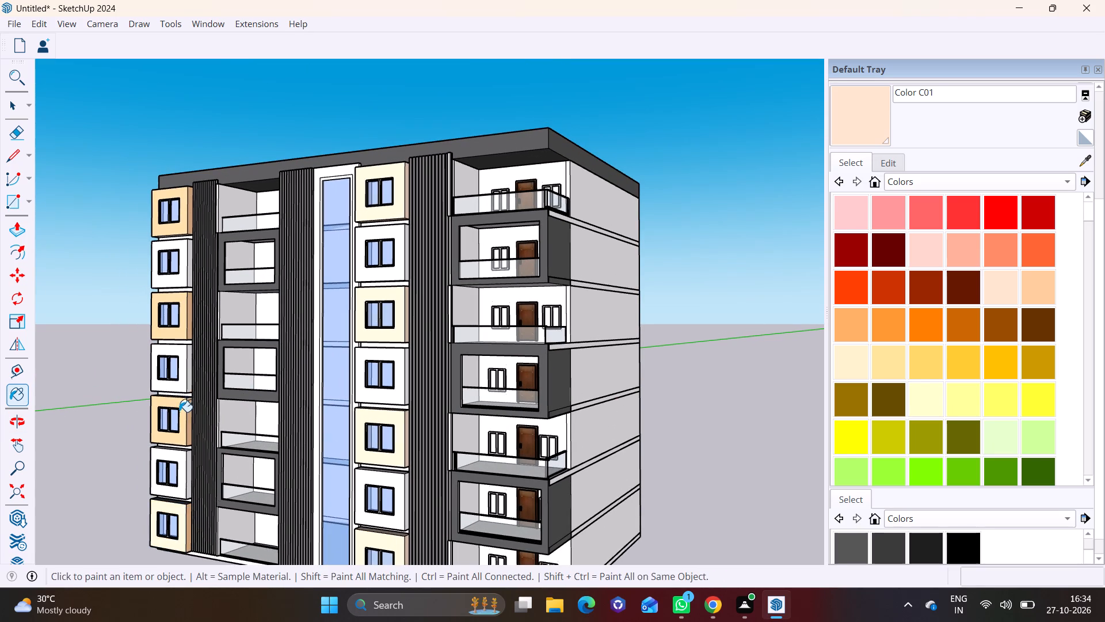
left_click(179, 407)
left_click(182, 310)
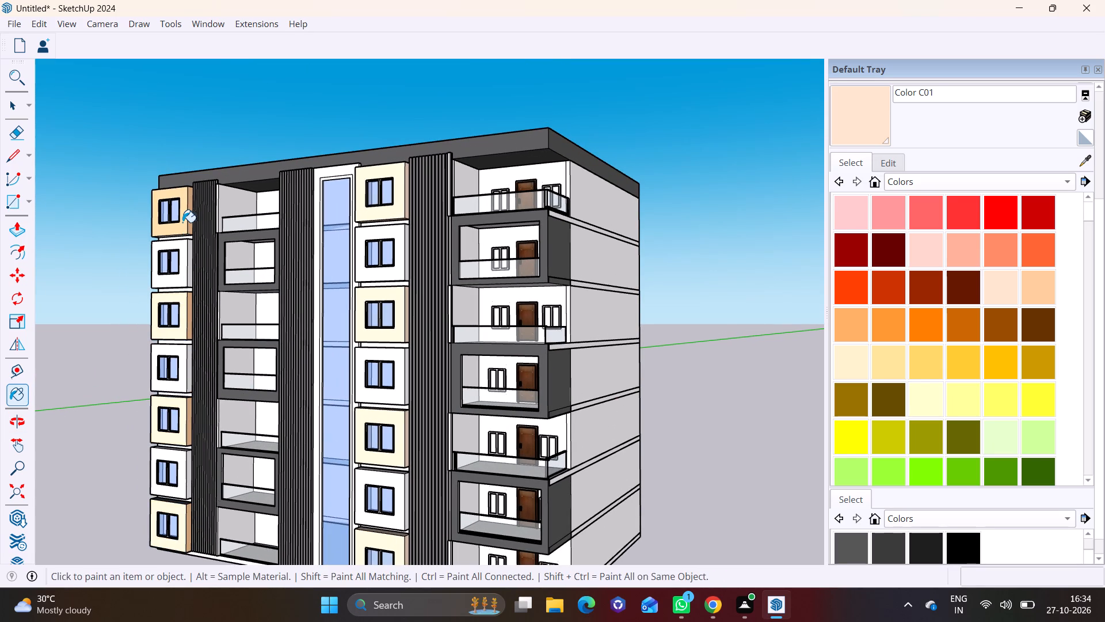
left_click(182, 222)
Paint the orange side faces of the four accent window boxes in the facade's outer column with Color C01.
scroll(197, 228, "up", 3)
left_click(187, 224)
left_click(188, 344)
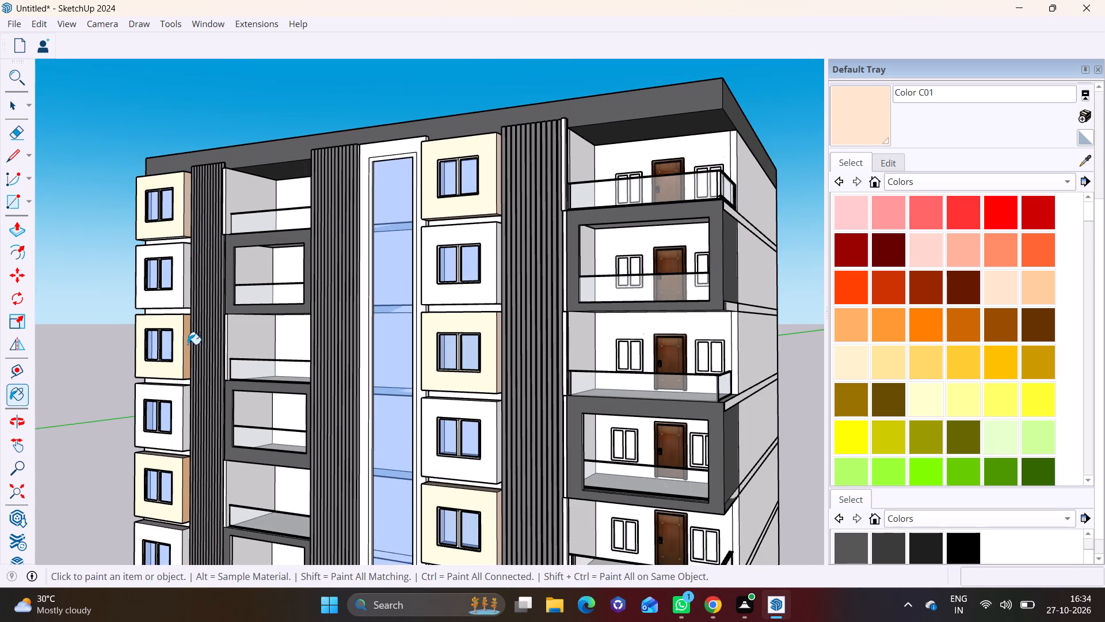
scroll(198, 394, "down", 2)
middle_click_drag(214, 412, 206, 260)
scroll(181, 301, "up", 3)
left_click(179, 326)
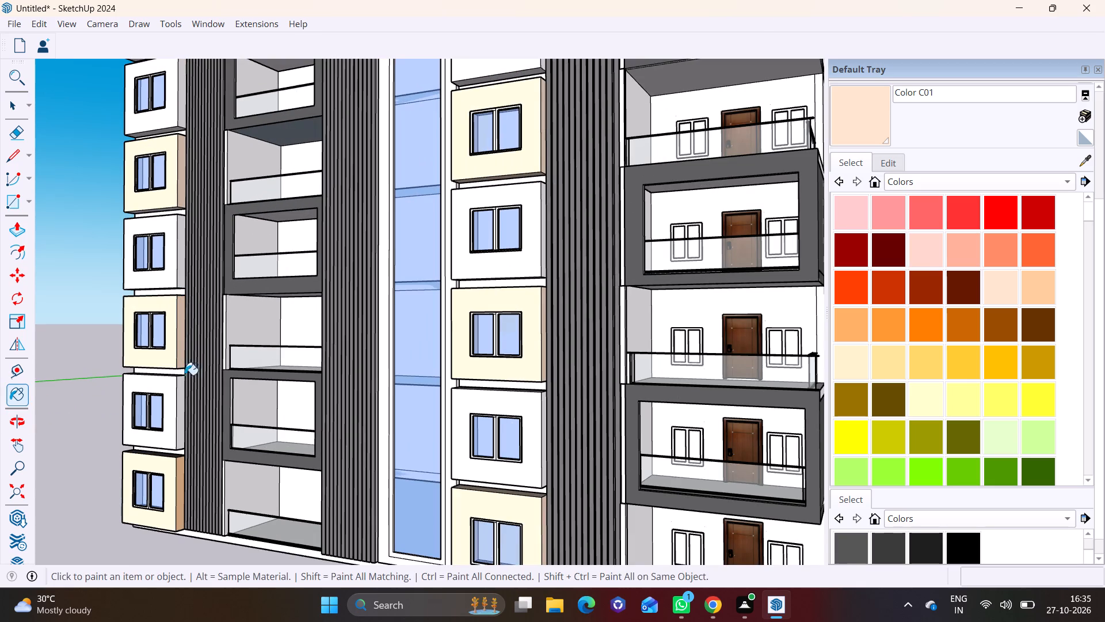
left_click(178, 468)
Examine the repainted facade, the roof and the blank side wall from several angles.
scroll(253, 437, "down", 3)
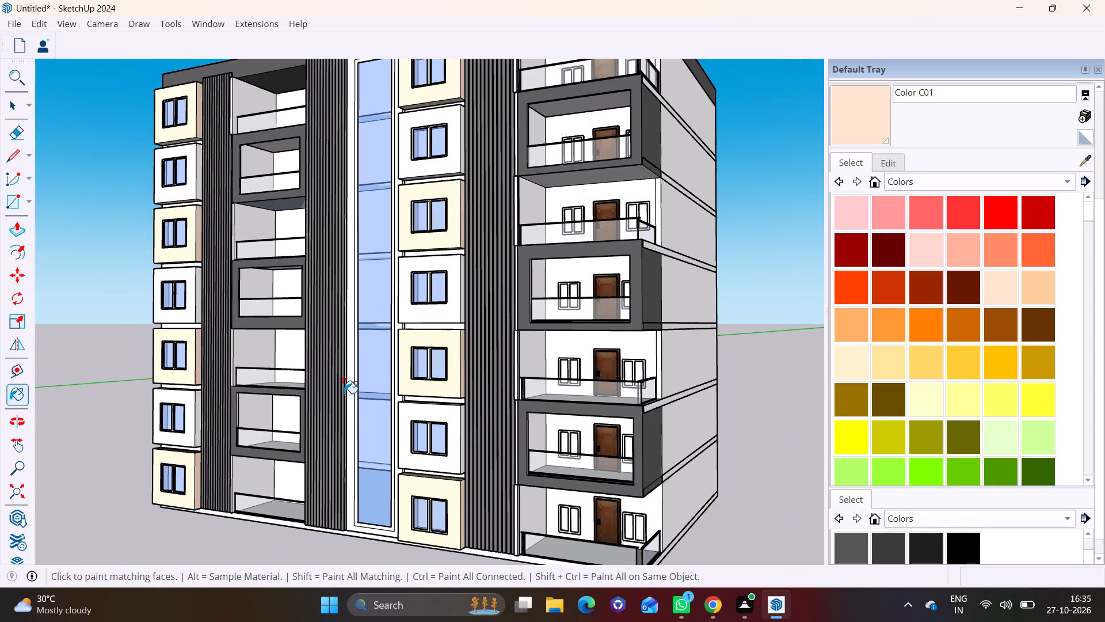
middle_click_drag(468, 404, 348, 393)
scroll(409, 490, "up", 3)
scroll(364, 429, "down", 5)
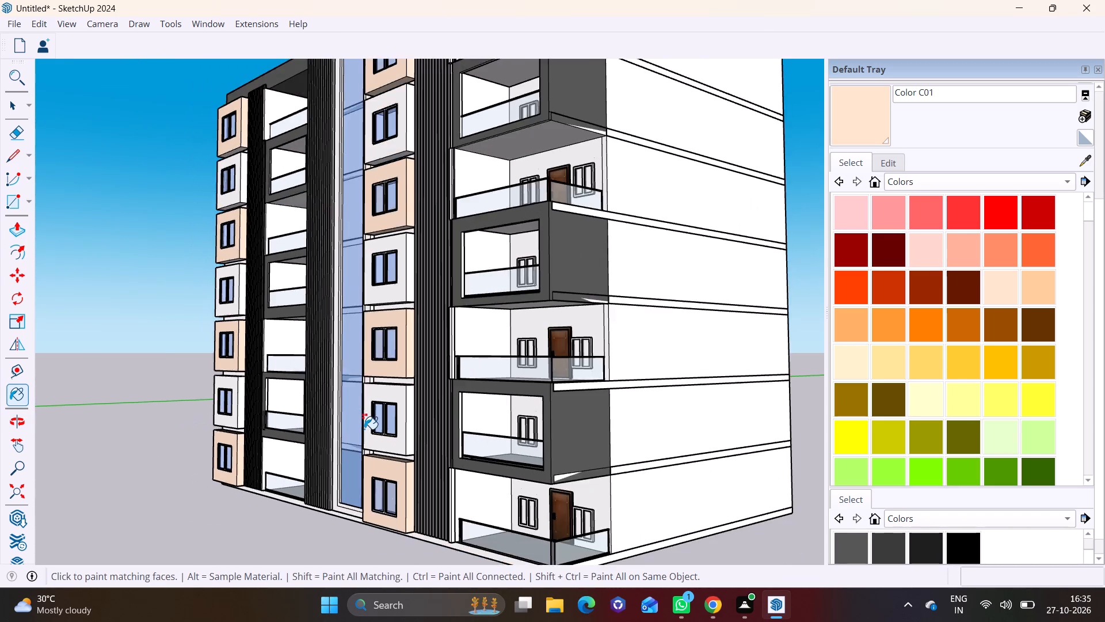
scroll(364, 429, "down", 2)
key("space")
left_click(204, 464)
scroll(224, 445, "down", 1)
middle_click_drag(228, 447, 365, 464)
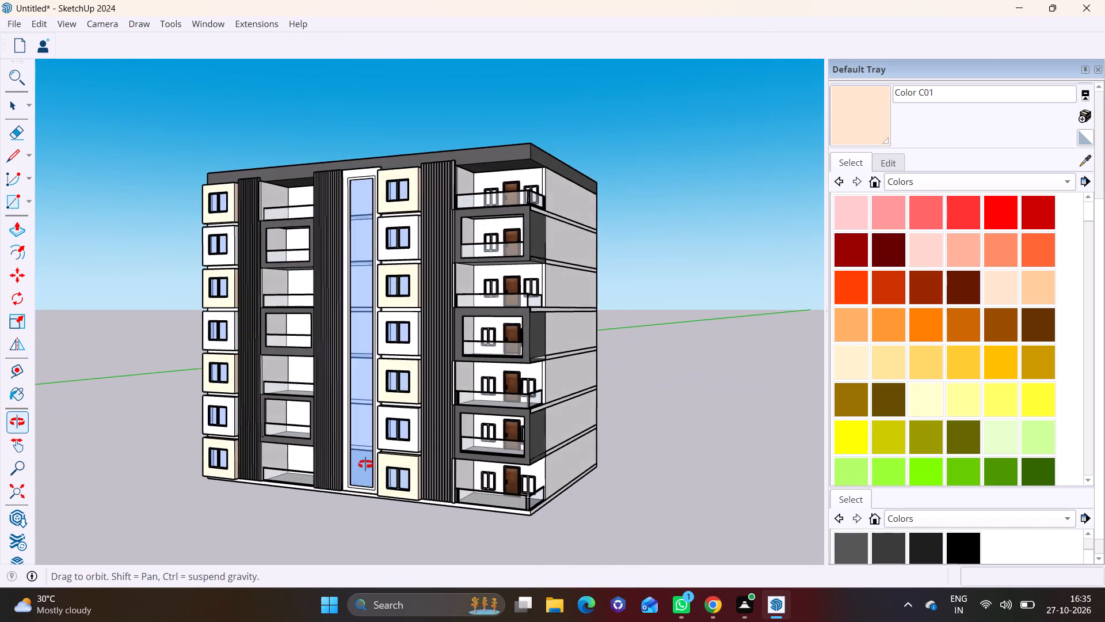
middle_click_drag(365, 464, 363, 464)
scroll(251, 418, "down", 5)
middle_click_drag(307, 420, 378, 532, "shift")
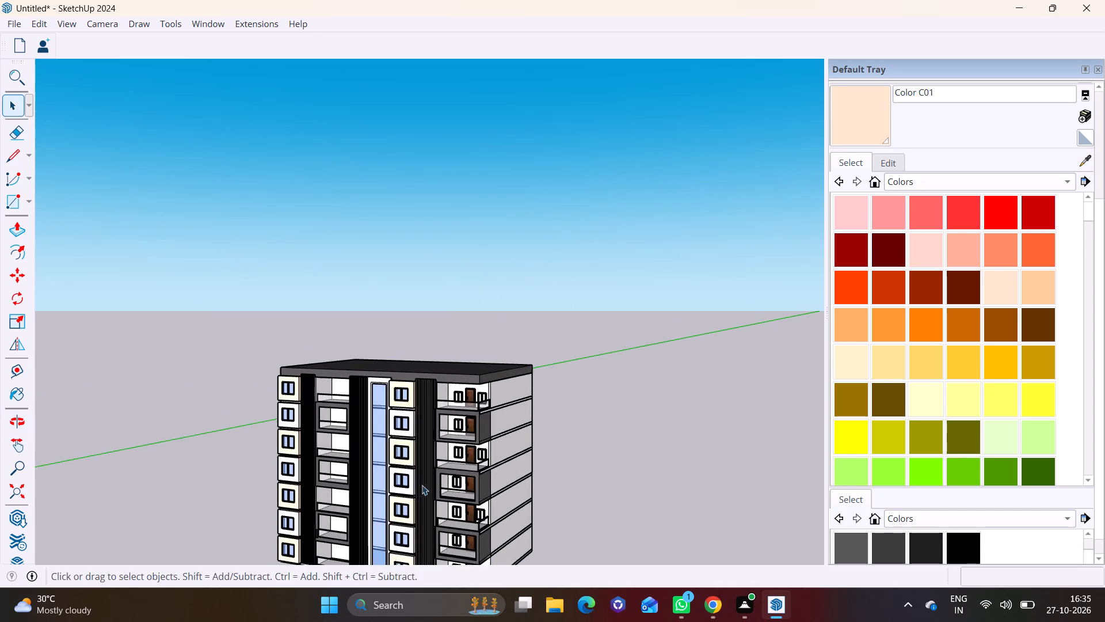
scroll(423, 483, "up", 2)
middle_click_drag(425, 473, 414, 343)
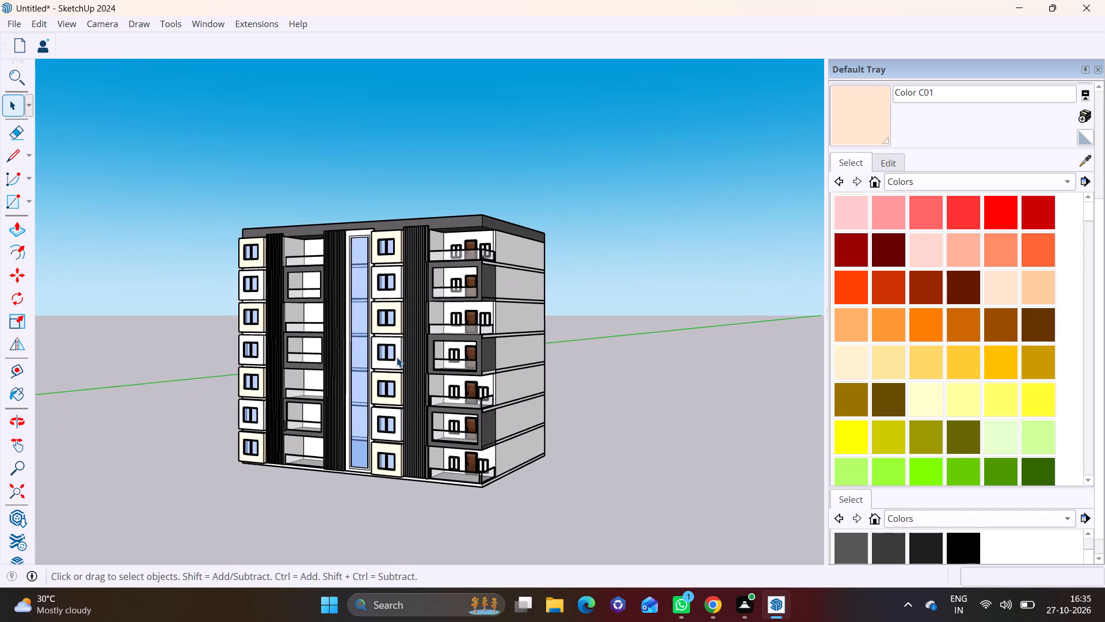
middle_click_drag(379, 324, 322, 415, "shift")
middle_click_drag(339, 340, 325, 532)
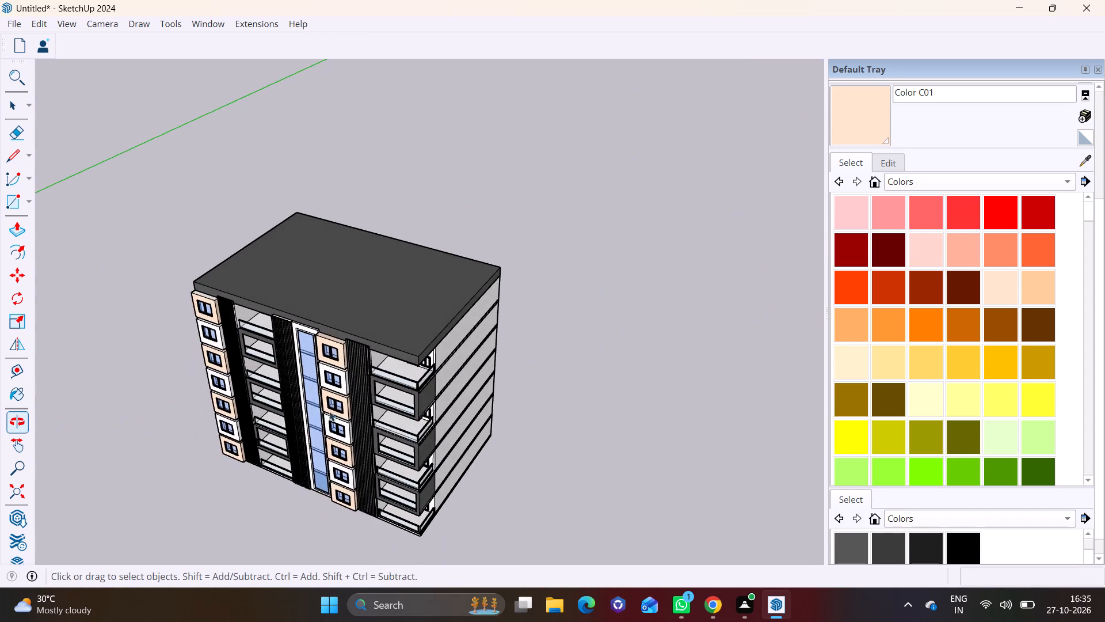
scroll(331, 344, "up", 8)
middle_click_drag(300, 321, 215, 402, "shift")
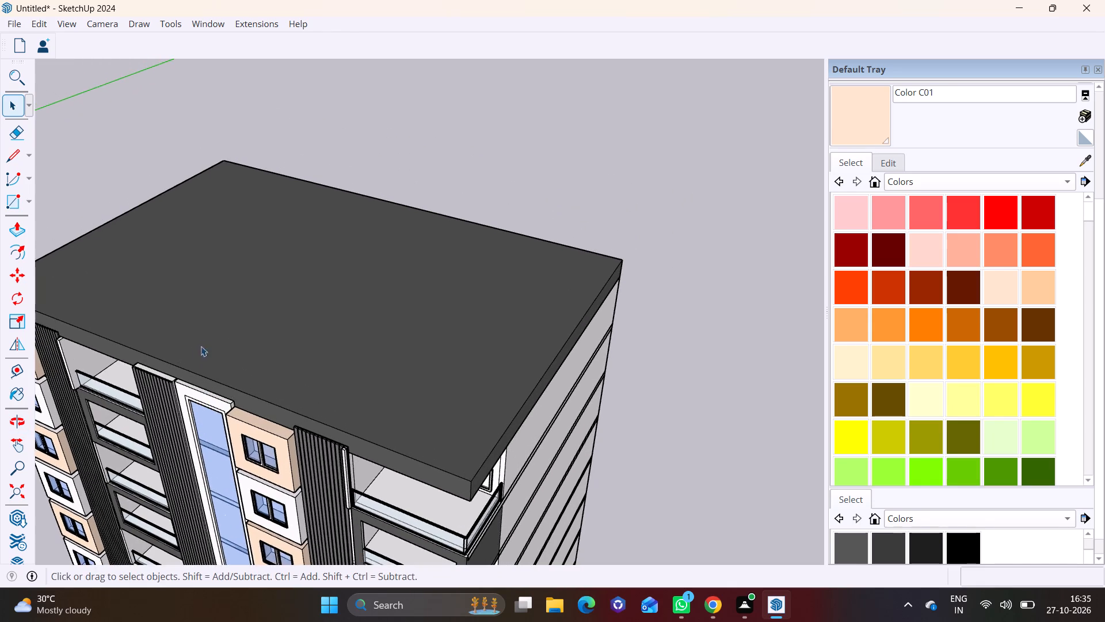
scroll(201, 340, "down", 5)
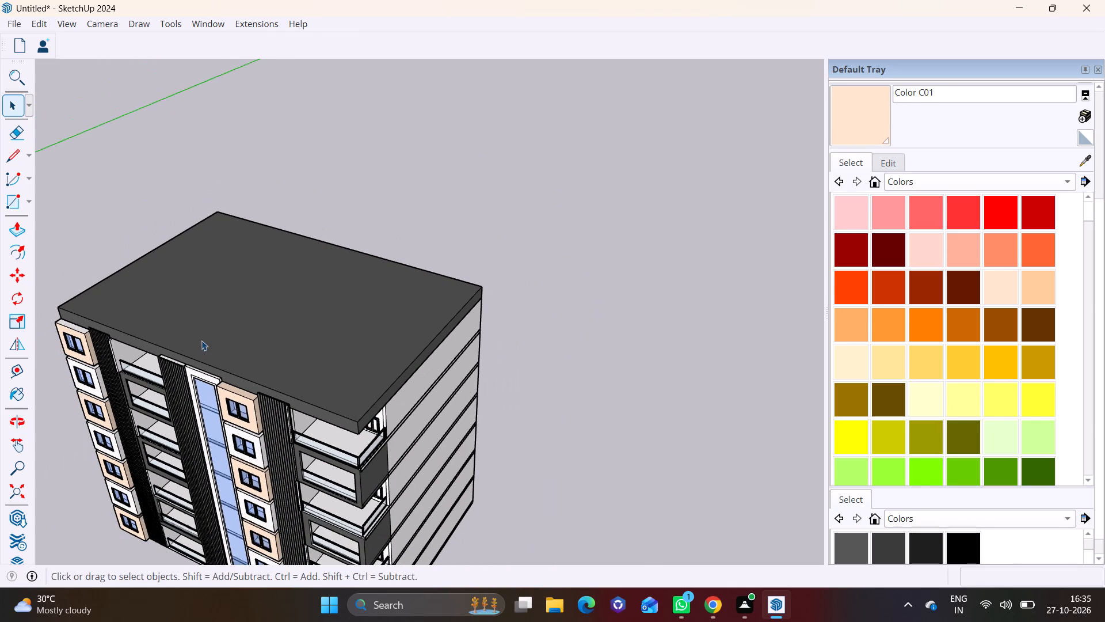
middle_click_drag(294, 371, 171, 263)
middle_click_drag(355, 436, 306, 303, "shift")
middle_click_drag(305, 369, 230, 314)
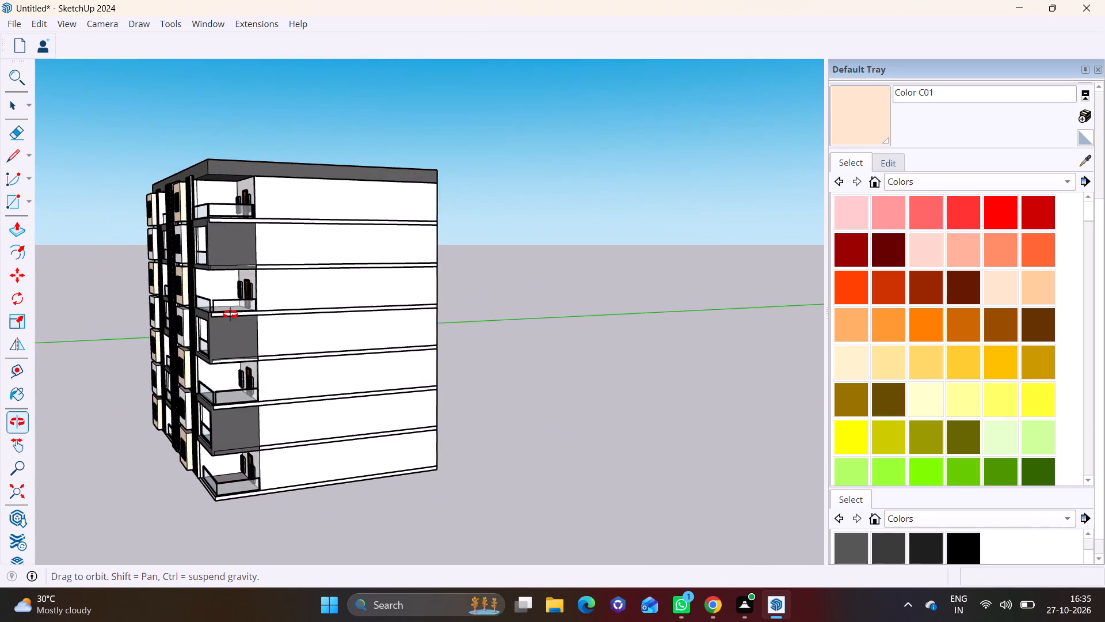
middle_click_drag(230, 314, 221, 316)
scroll(275, 345, "up", 3)
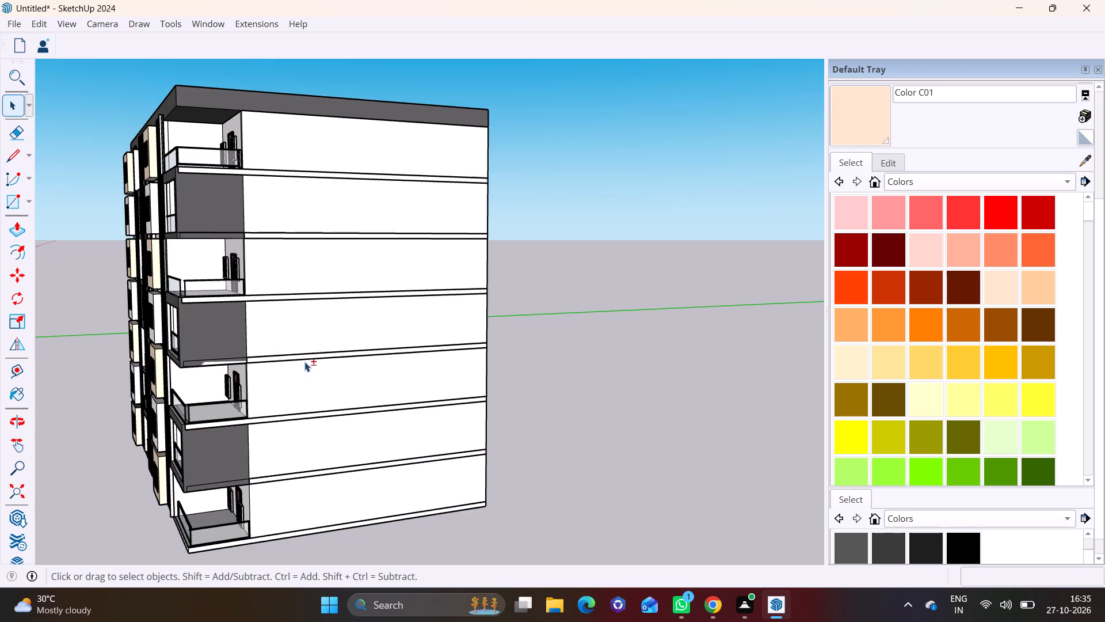
middle_click_drag(304, 362, 329, 377, "shift")
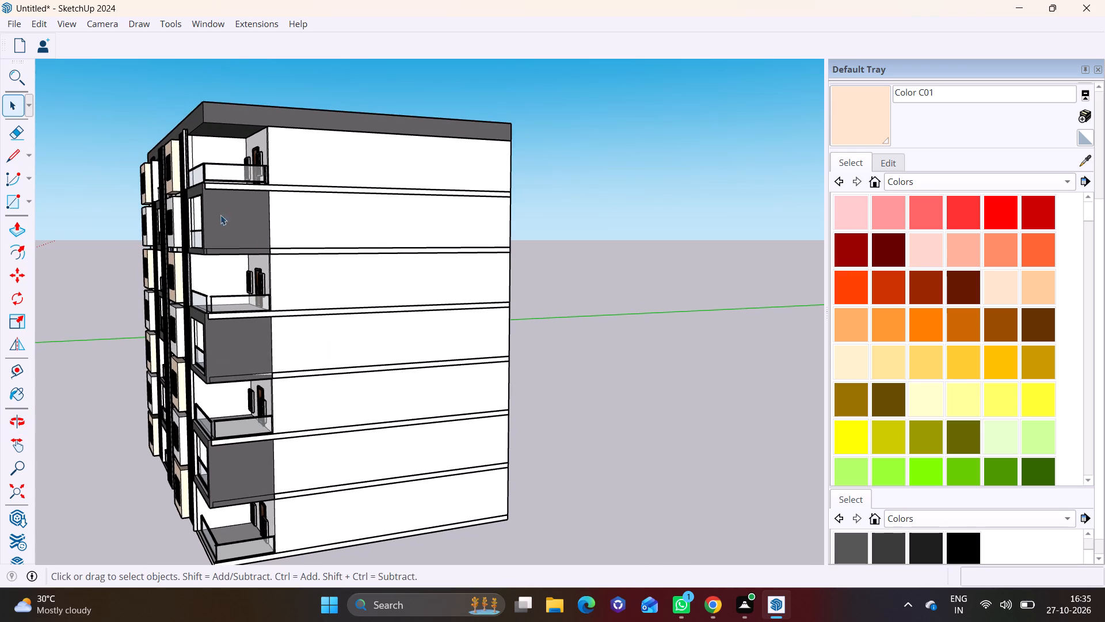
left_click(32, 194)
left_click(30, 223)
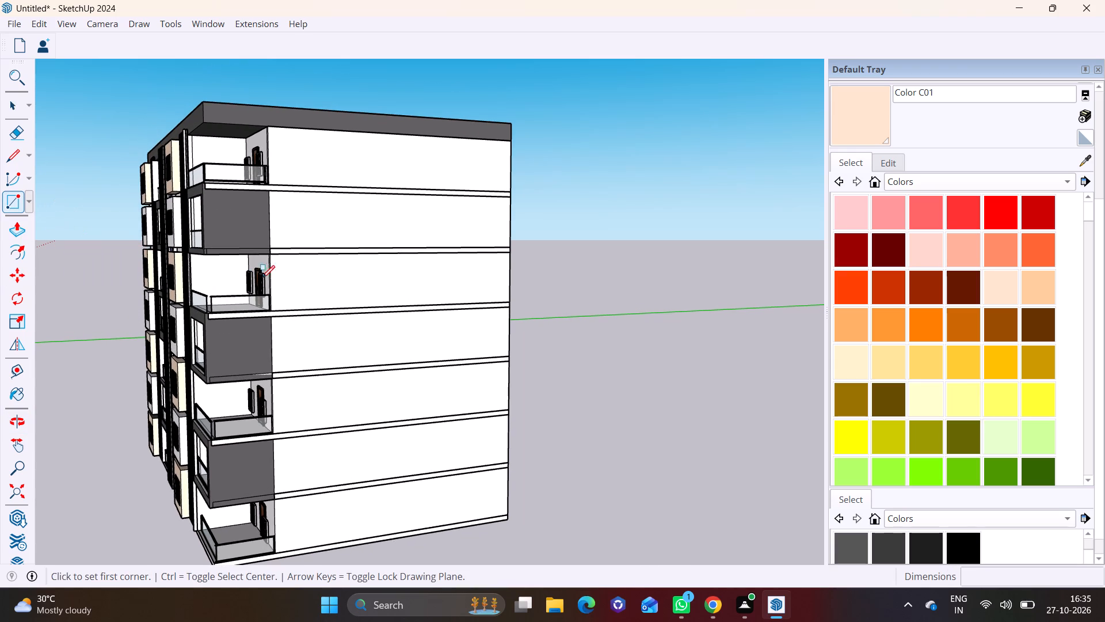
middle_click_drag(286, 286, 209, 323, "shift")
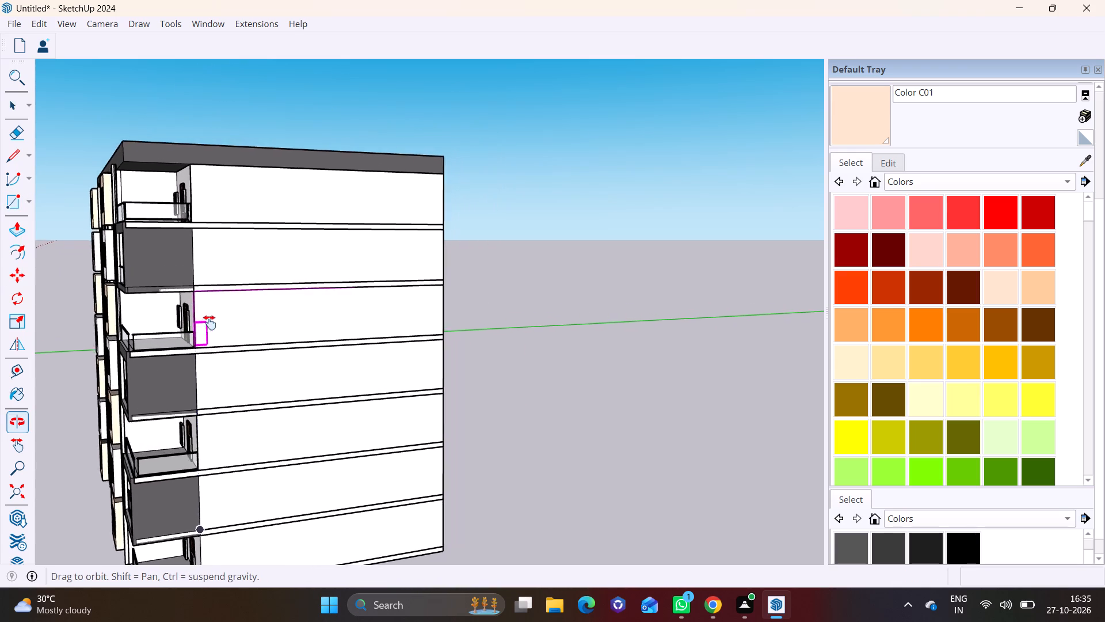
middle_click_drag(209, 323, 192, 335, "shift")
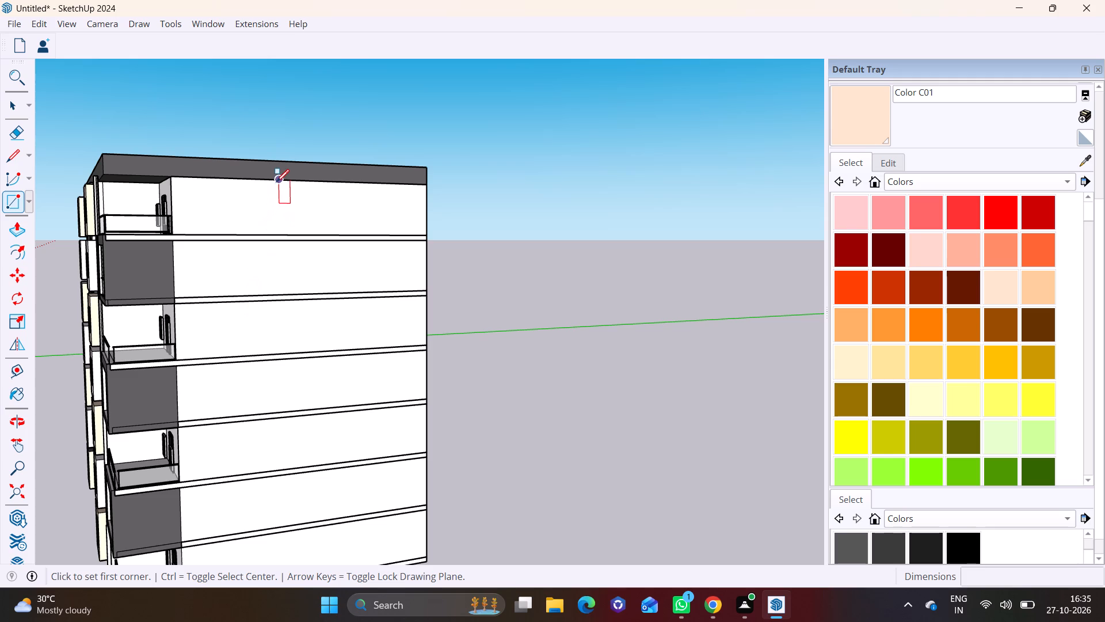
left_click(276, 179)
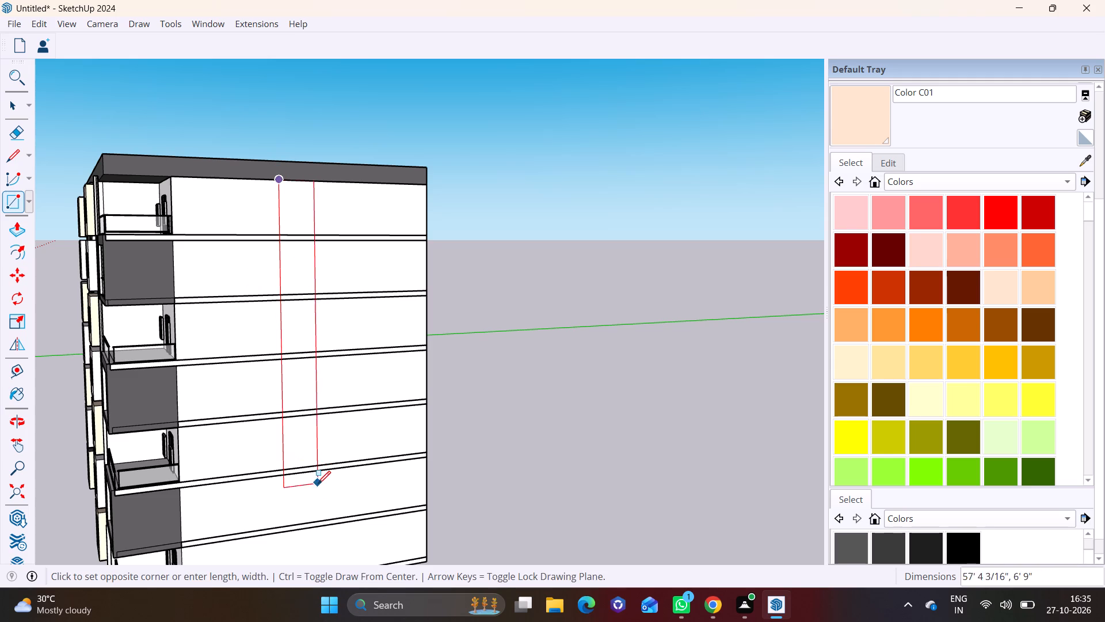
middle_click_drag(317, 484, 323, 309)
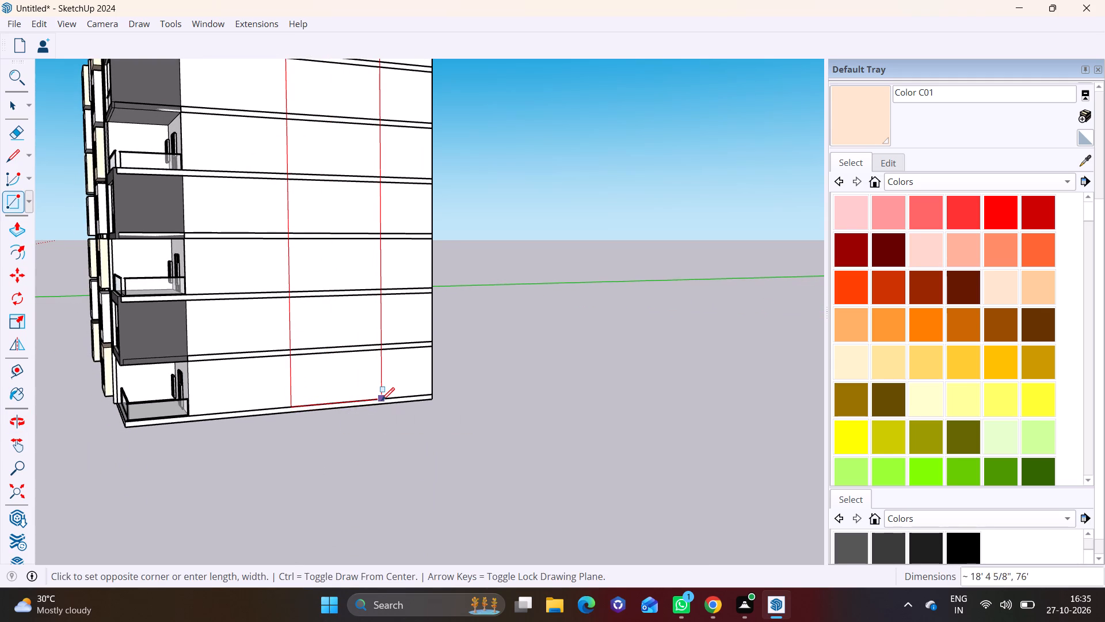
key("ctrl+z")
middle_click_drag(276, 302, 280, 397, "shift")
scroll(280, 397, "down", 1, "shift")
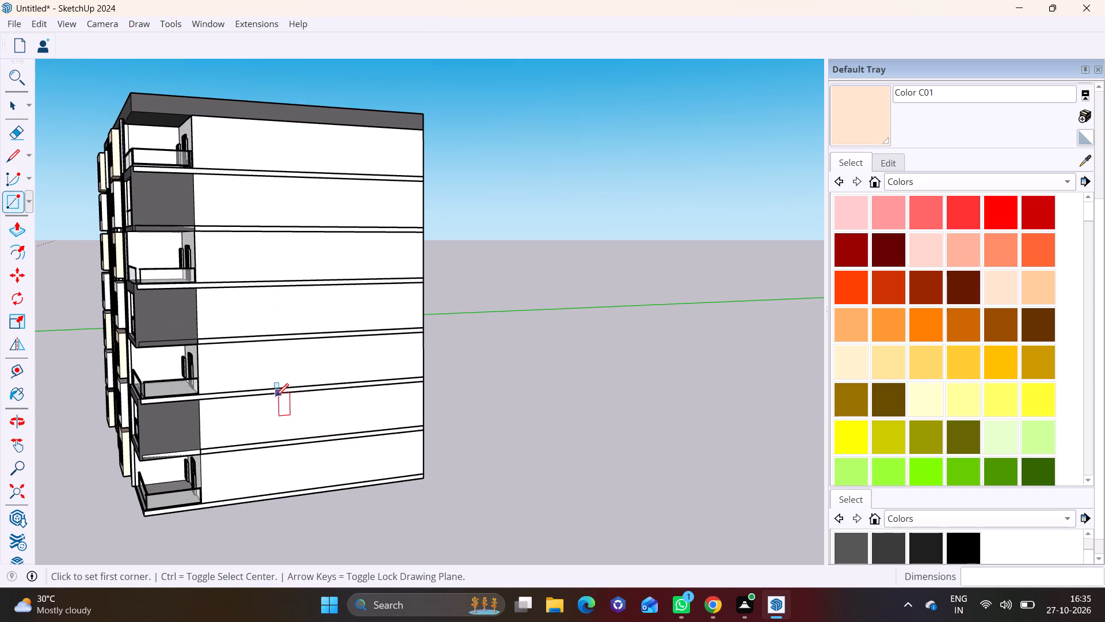
Draw a full-height rectangle about 16' 8" wide and 76' tall down the middle of the blank side wall.
left_click(273, 122)
middle_click_drag(353, 452, 342, 366)
middle_click_drag(342, 366, 287, 359)
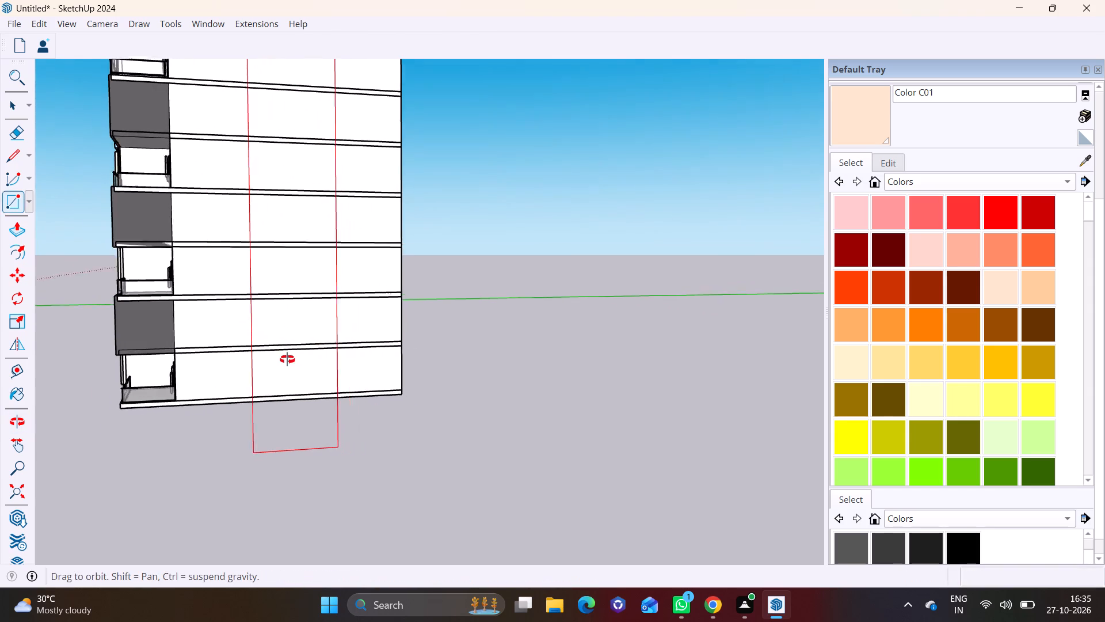
middle_click_drag(287, 359, 285, 359)
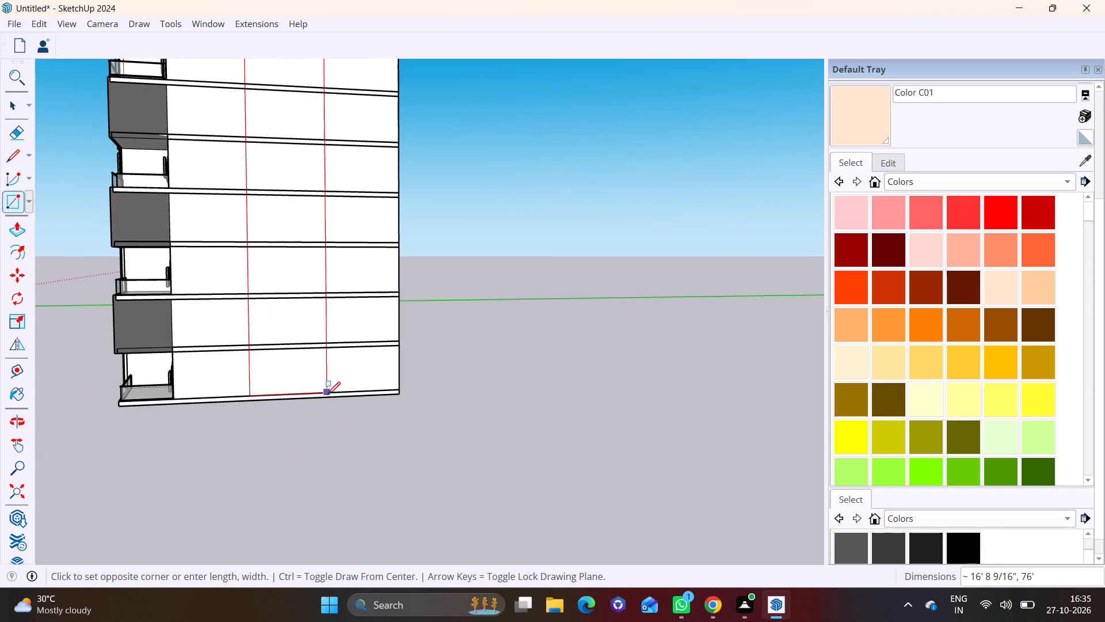
left_click(325, 395)
scroll(311, 321, "down", 3)
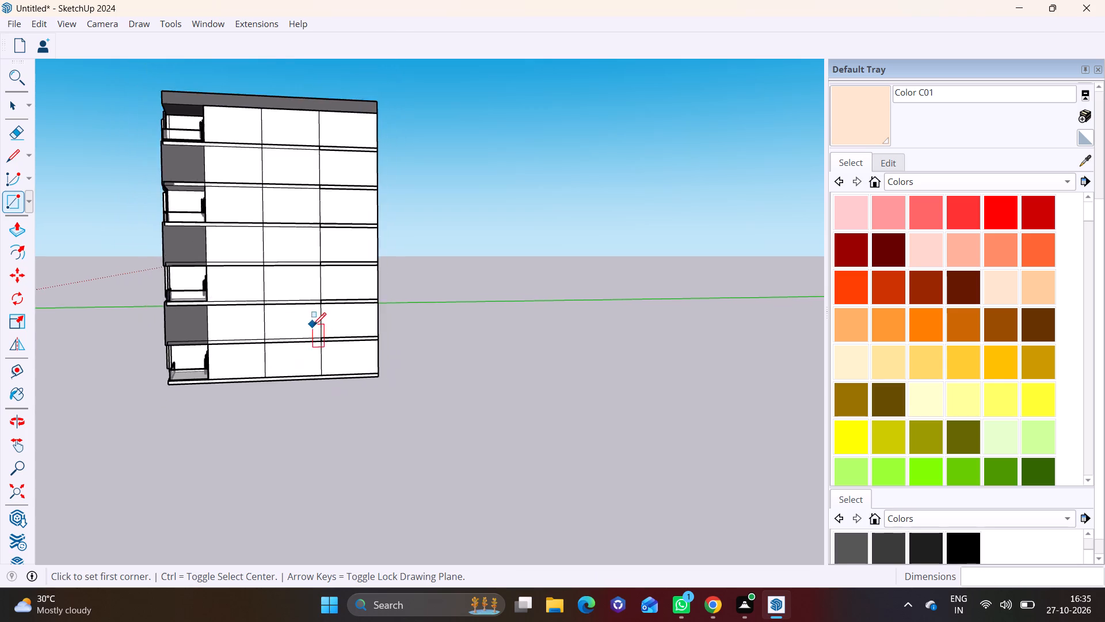
Push/Pull the top storey's middle panel on the side wall outward by about 2' 7".
scroll(313, 325, "down", 2)
middle_click_drag(332, 261, 238, 403, "shift")
scroll(238, 402, "down", 1, "shift")
middle_click_drag(240, 389, 94, 413)
scroll(210, 357, "up", 6)
middle_click_drag(227, 366, 129, 380)
key("c")
key("space")
left_click(178, 264)
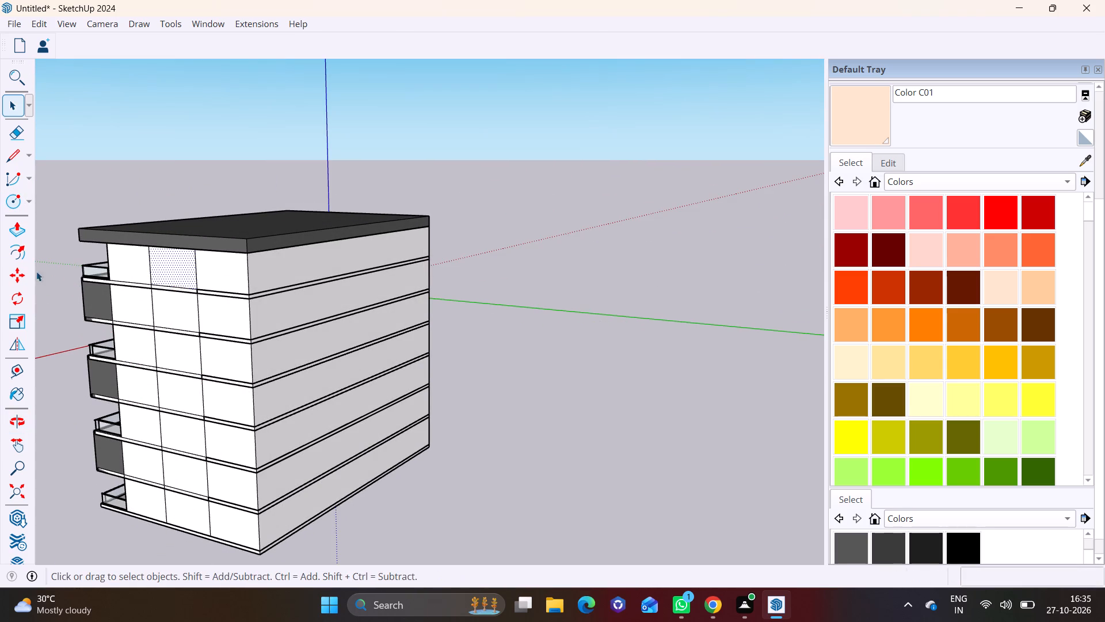
left_click(21, 223)
left_click(167, 266)
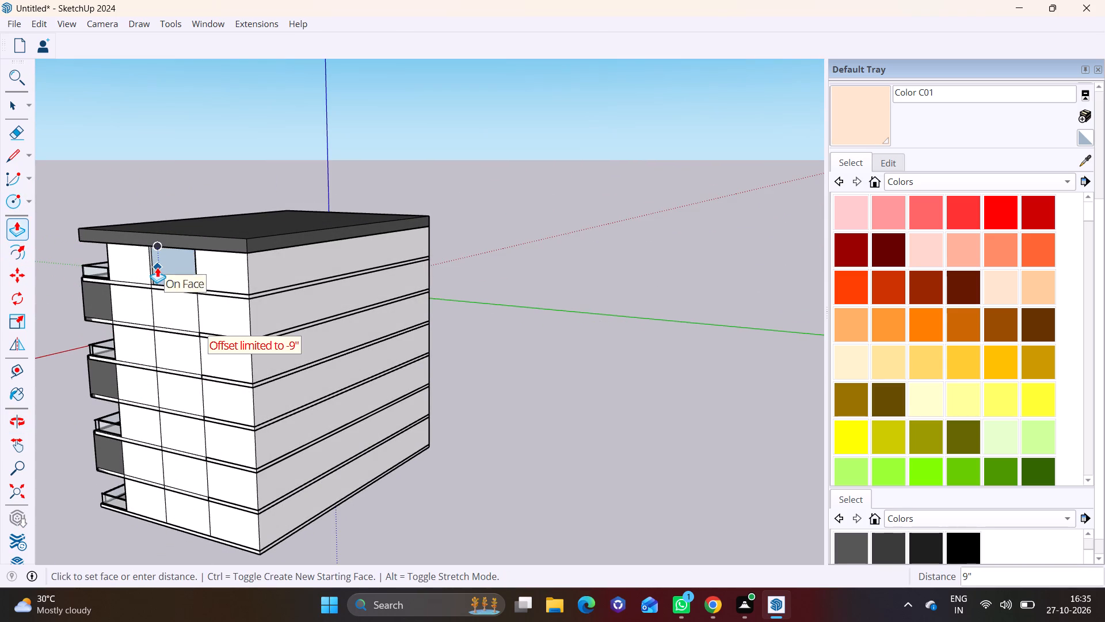
left_click(139, 285)
left_click(172, 268)
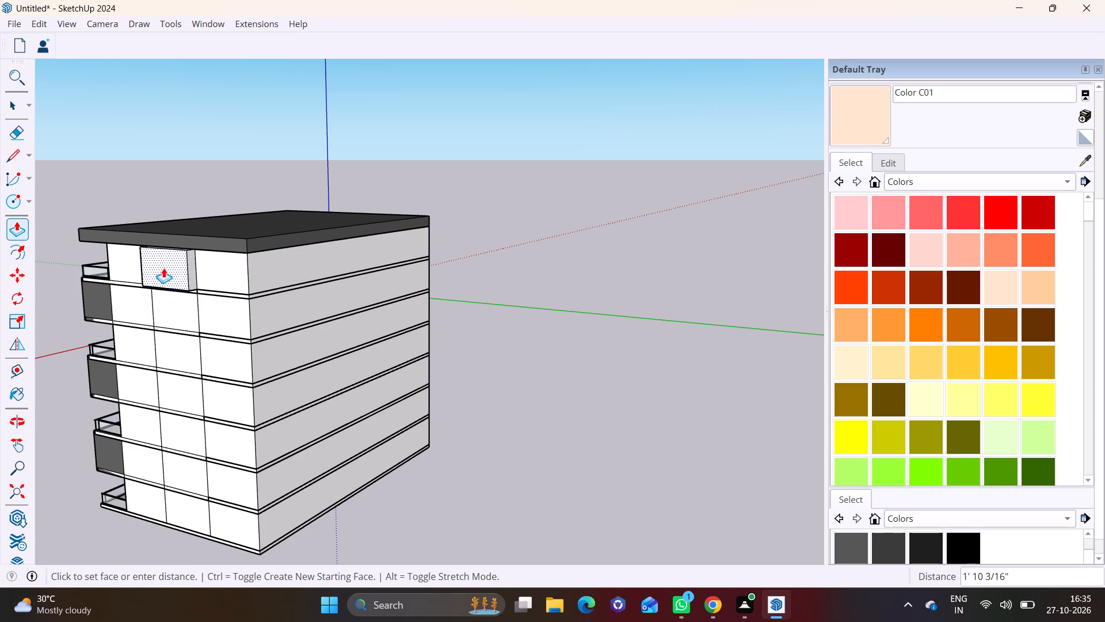
left_click(164, 268)
Extend the underside of the projecting box 67' down to the building's base, forming a full-height column.
middle_click_drag(211, 290, 201, 219)
scroll(182, 251, "up", 7)
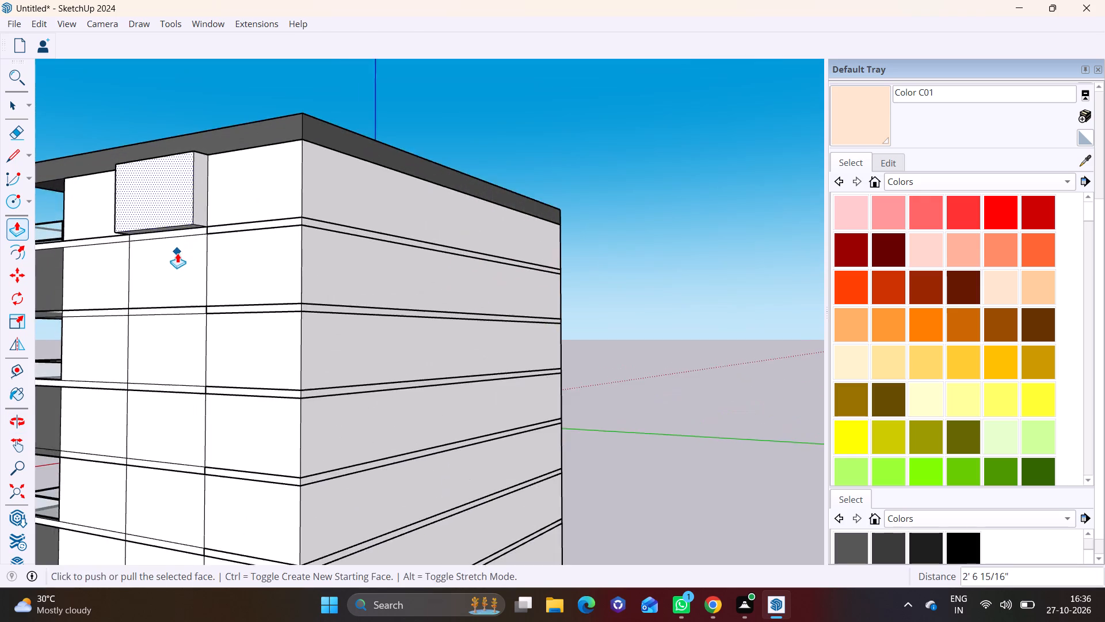
middle_click_drag(182, 243, 205, 141)
scroll(186, 140, "up", 2)
left_click(8, 98)
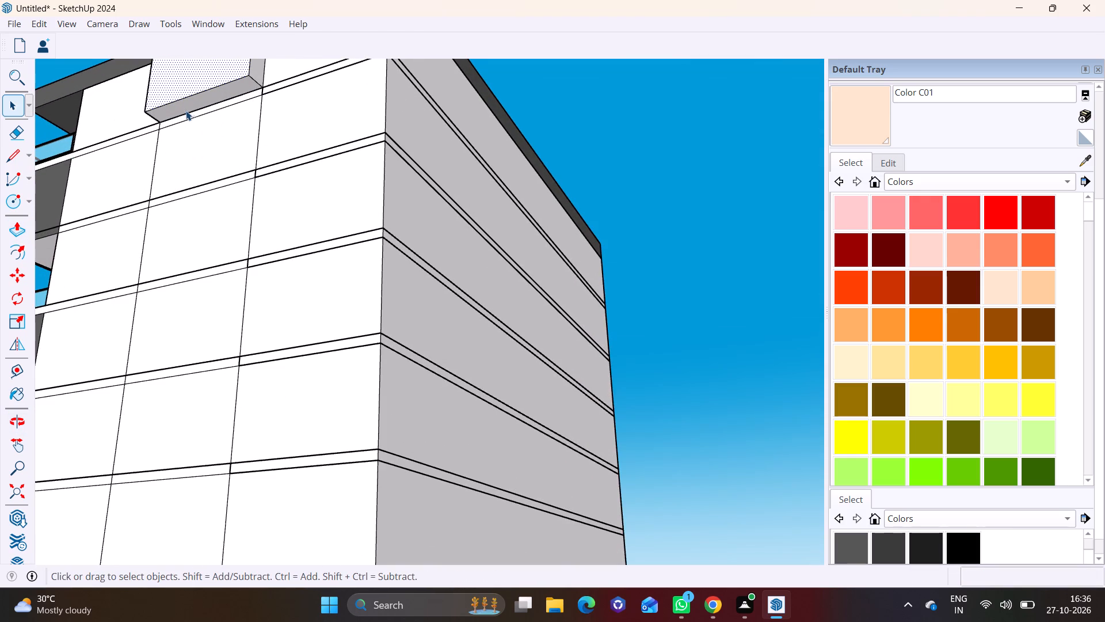
left_click(187, 109)
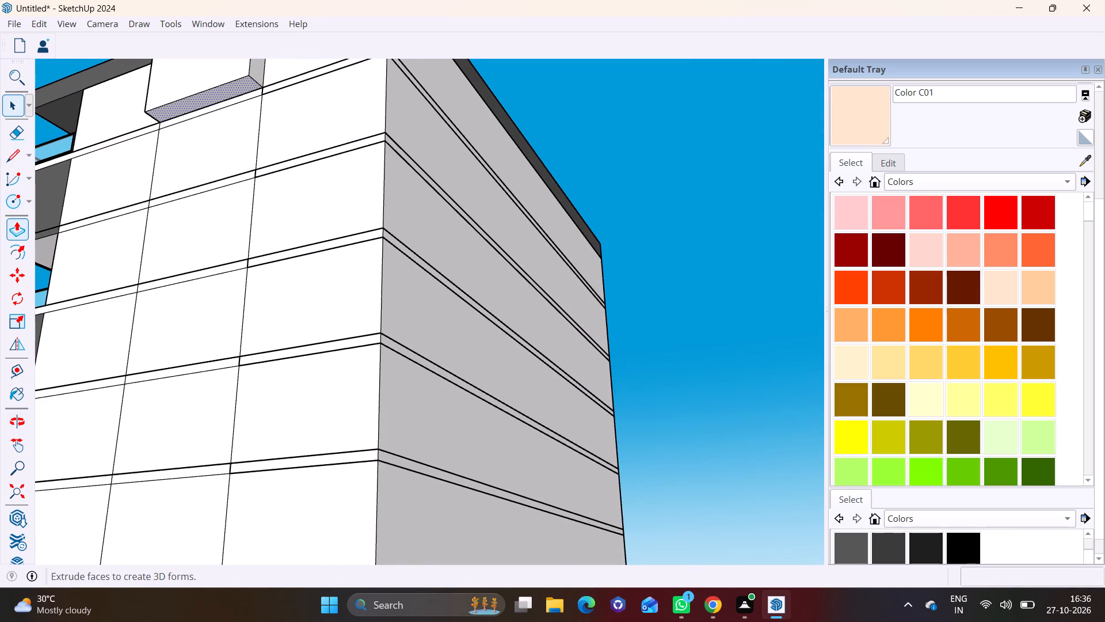
left_click(22, 229)
left_click(182, 104)
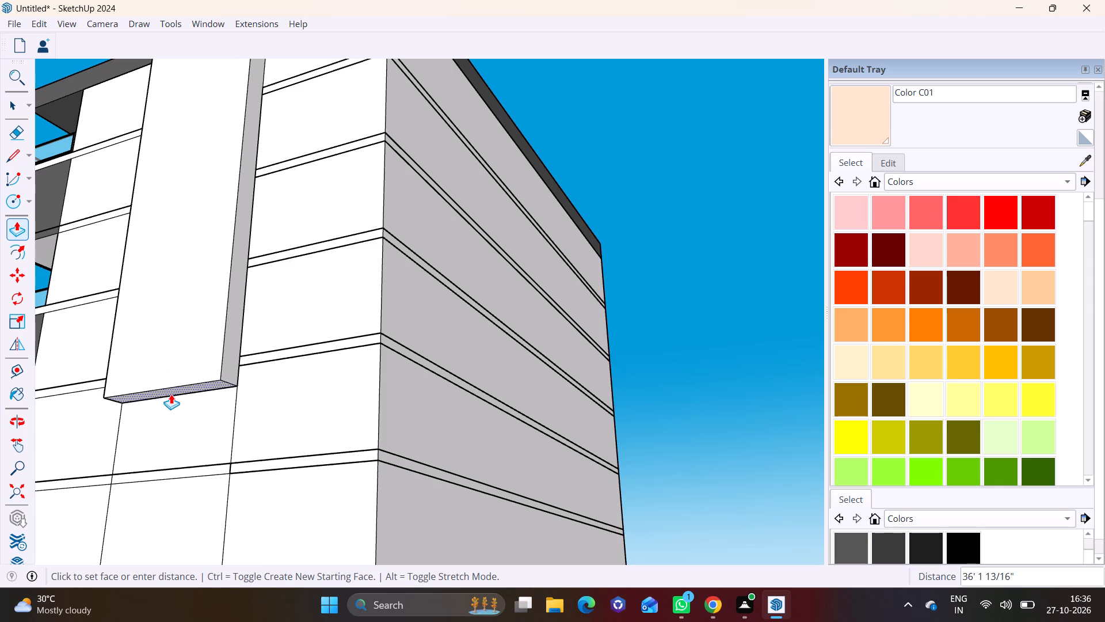
scroll(166, 403, "down", 11)
middle_click_drag(158, 421, 176, 301)
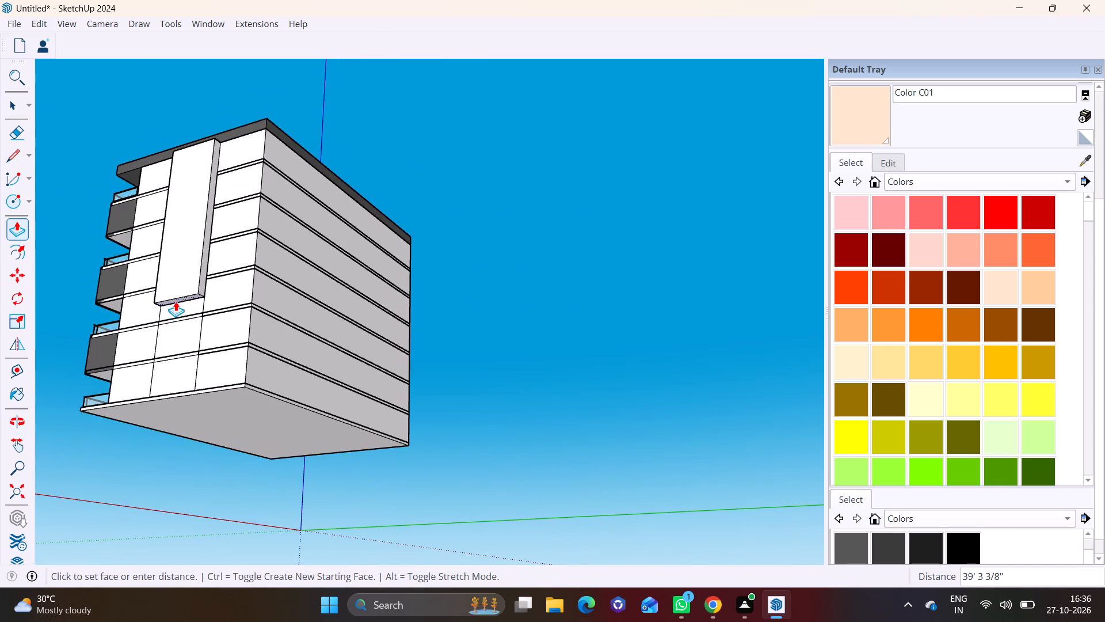
left_click(200, 395)
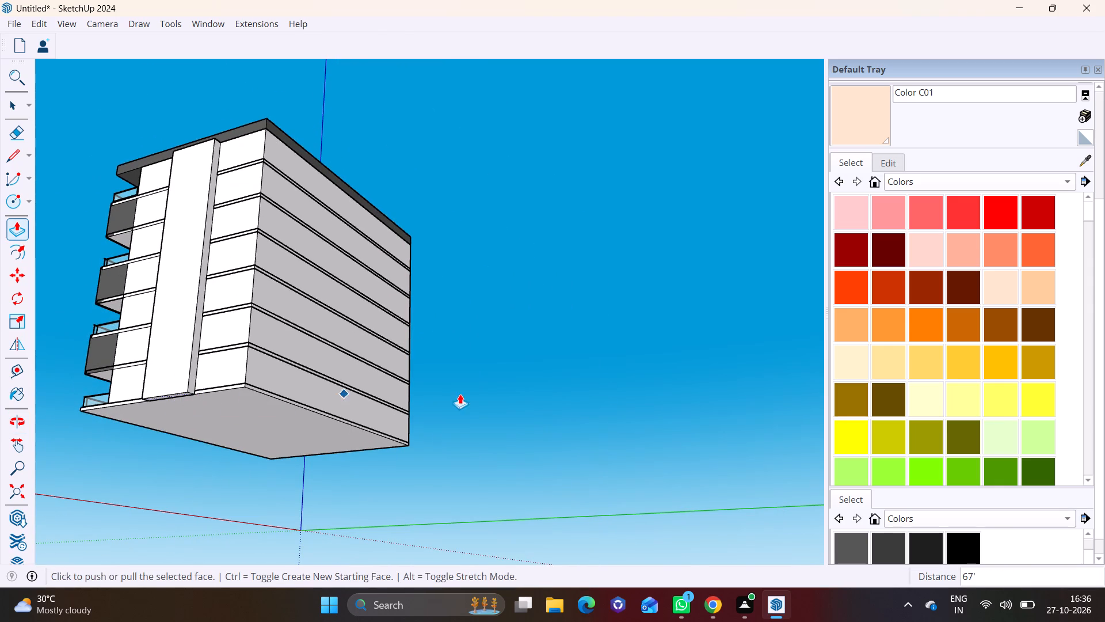
key("space")
left_click(480, 382)
Push the front face of the side wall's full-height column back by about 1' 3".
middle_click_drag(207, 275, 117, 384)
scroll(174, 335, "up", 4)
middle_click_drag(170, 321, 172, 321)
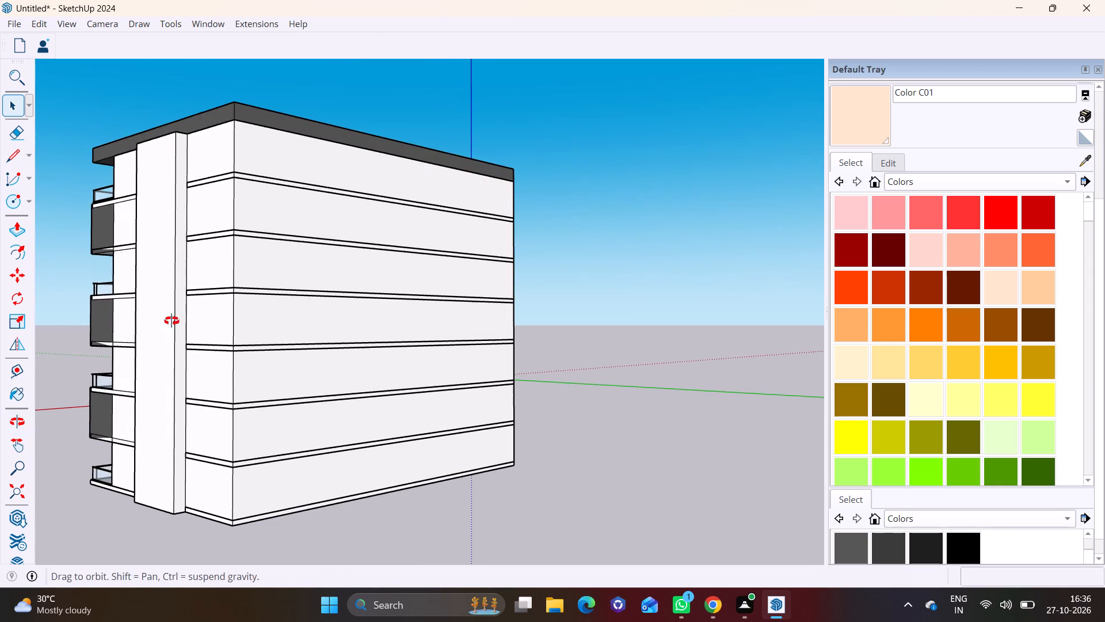
middle_click_drag(172, 321, 134, 366)
scroll(130, 358, "up", 2)
left_click(146, 340)
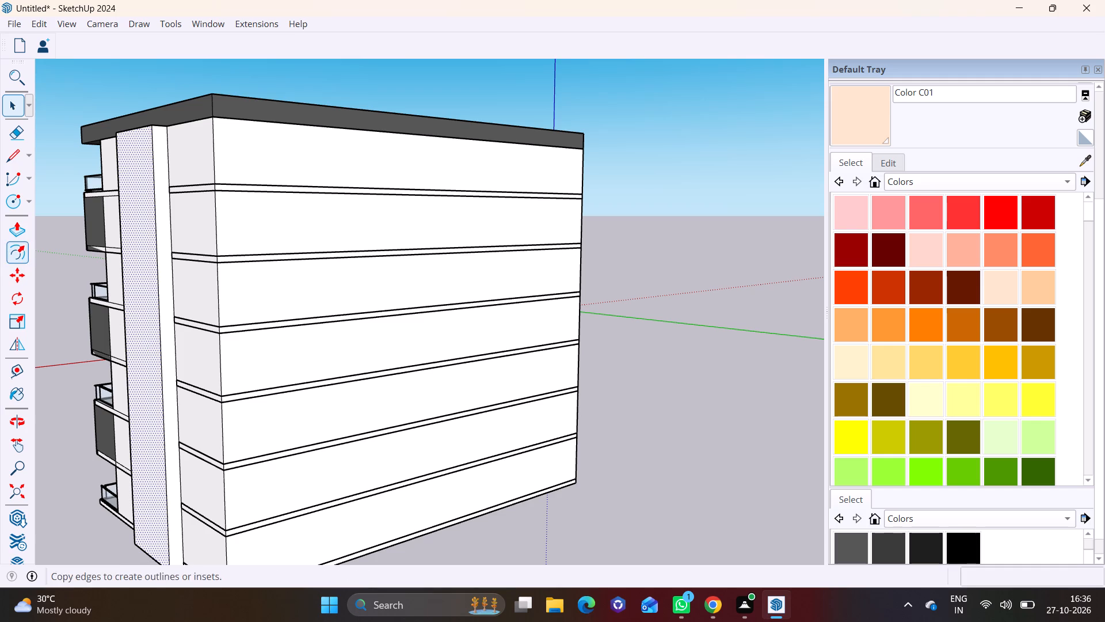
left_click(12, 219)
left_click(139, 257)
left_click(146, 257)
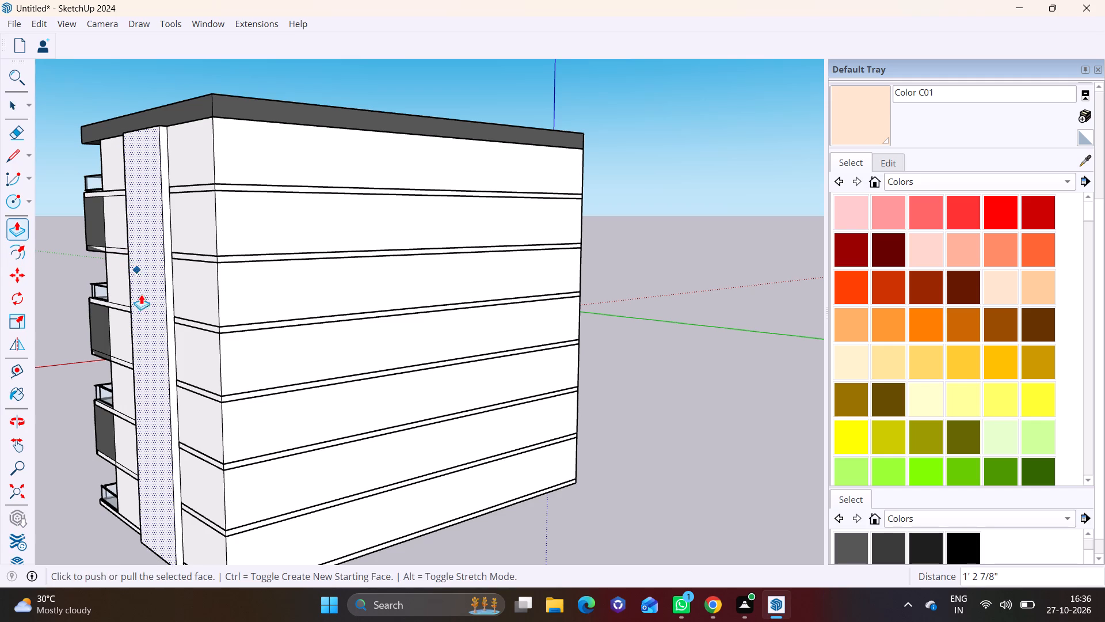
key("space")
left_click(700, 344)
Examine the side wall's column and the white slab edges beside the corner balconies.
scroll(199, 282, "down", 2)
middle_click_drag(193, 283, 521, 279)
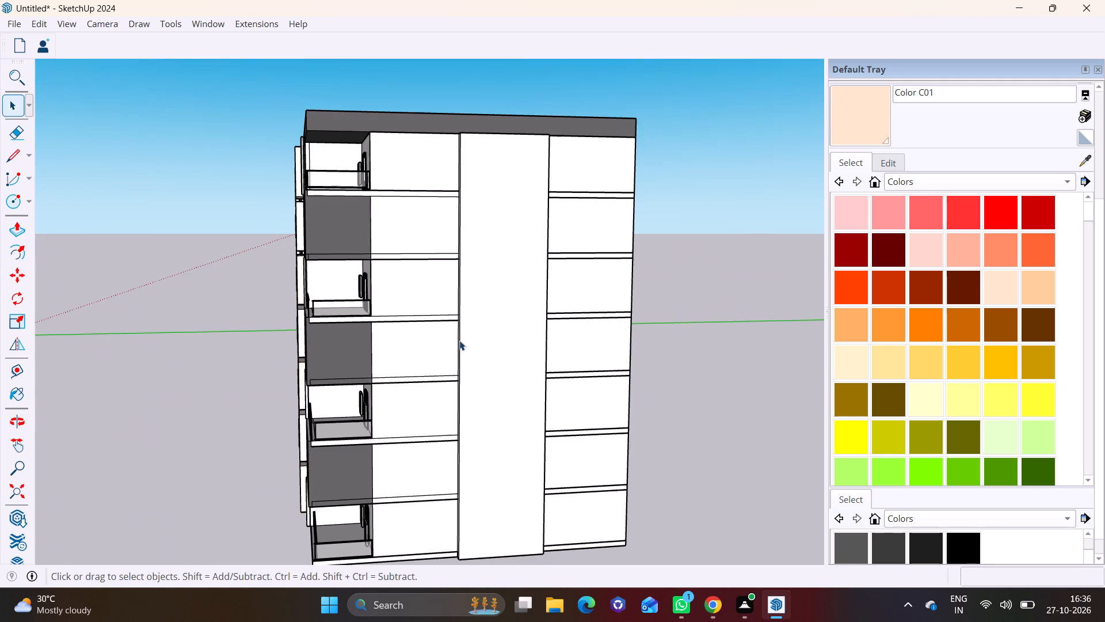
middle_click_drag(451, 309, 444, 306)
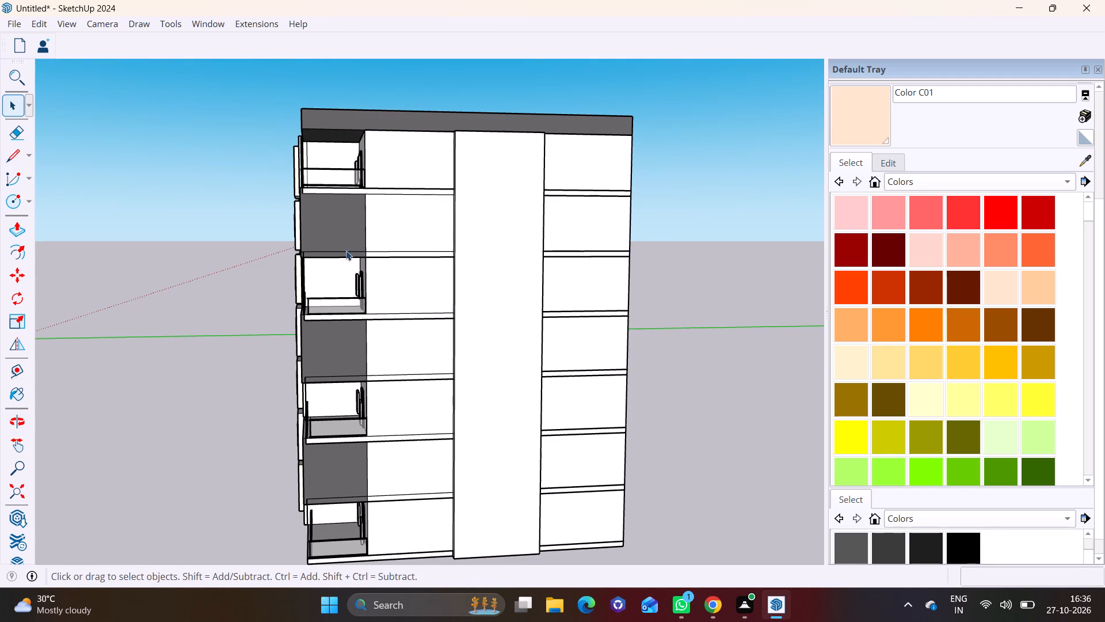
scroll(329, 277, "down", 1)
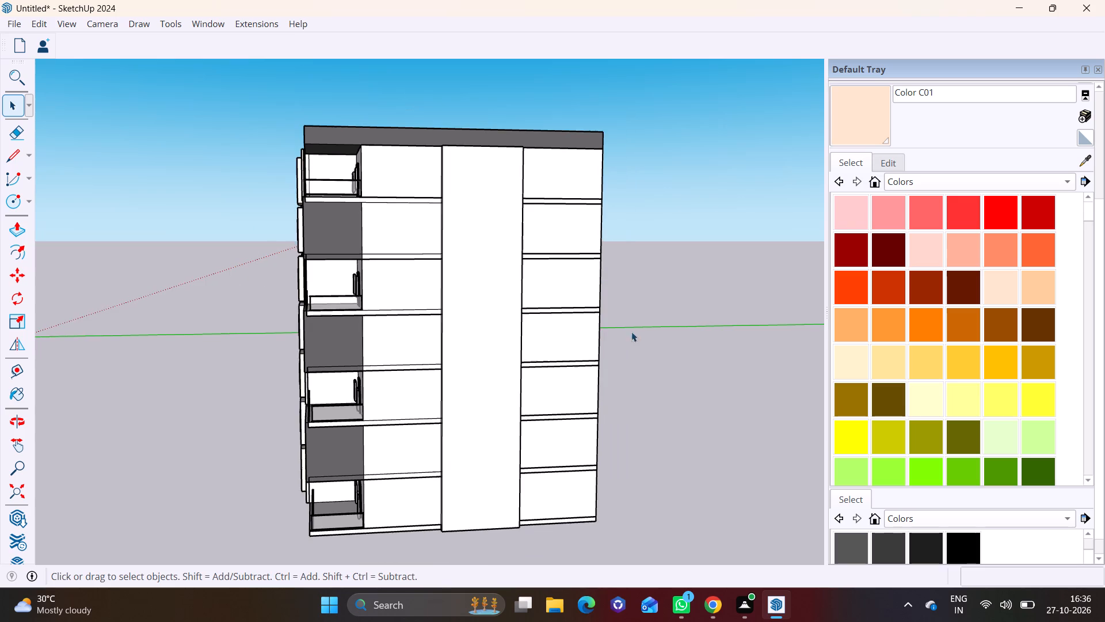
middle_click_drag(630, 328, 569, 327)
scroll(498, 356, "up", 3)
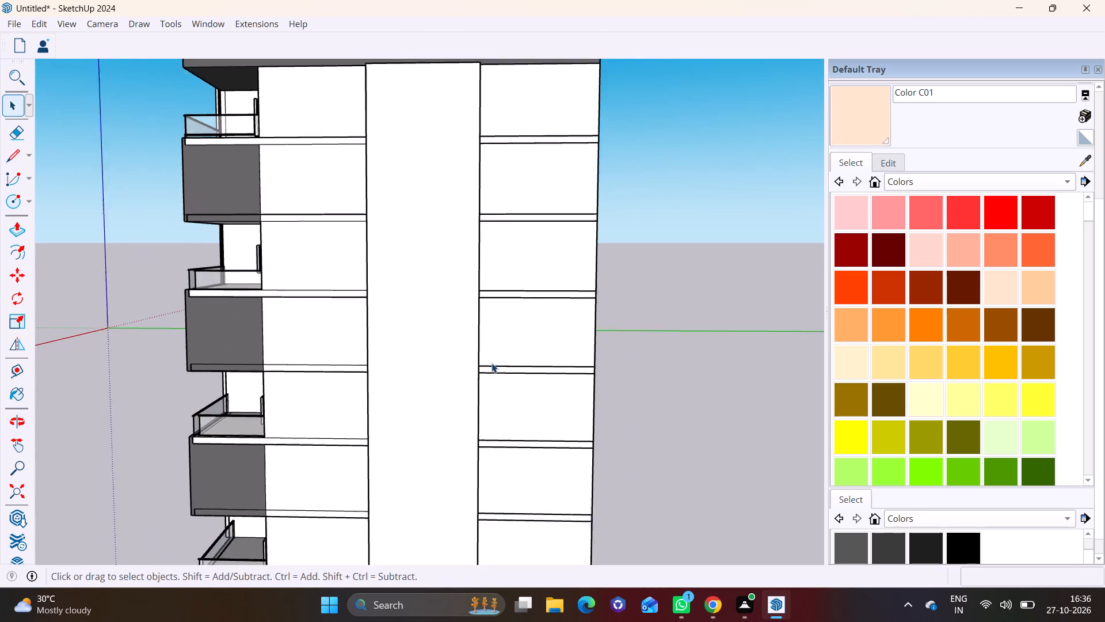
scroll(491, 363, "up", 2)
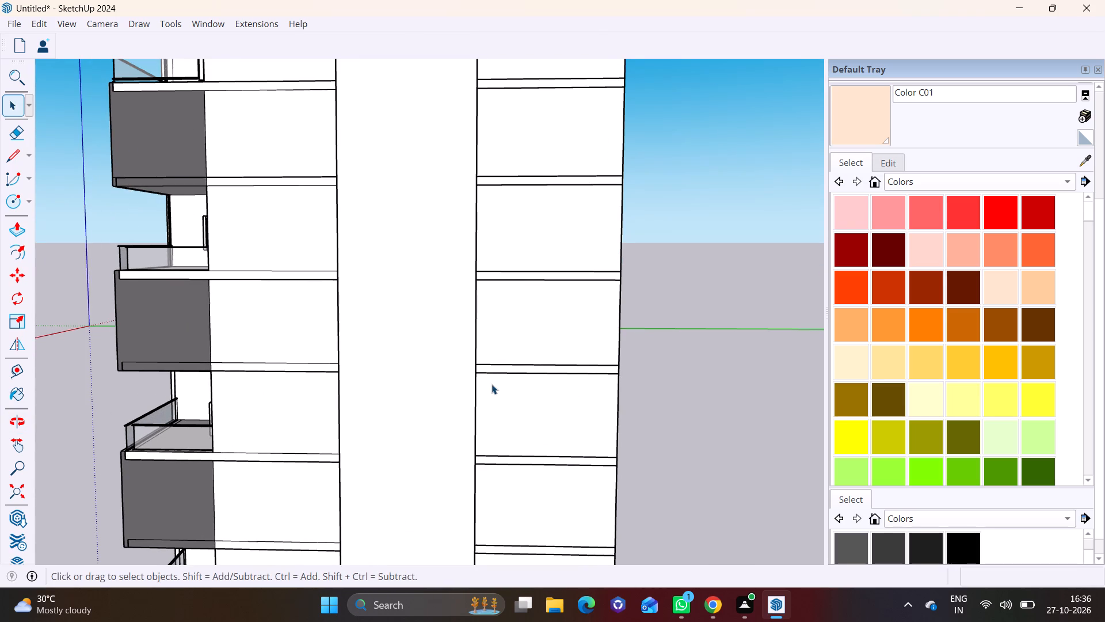
scroll(463, 373, "down", 4)
middle_click_drag(383, 328, 477, 279)
scroll(313, 382, "up", 6)
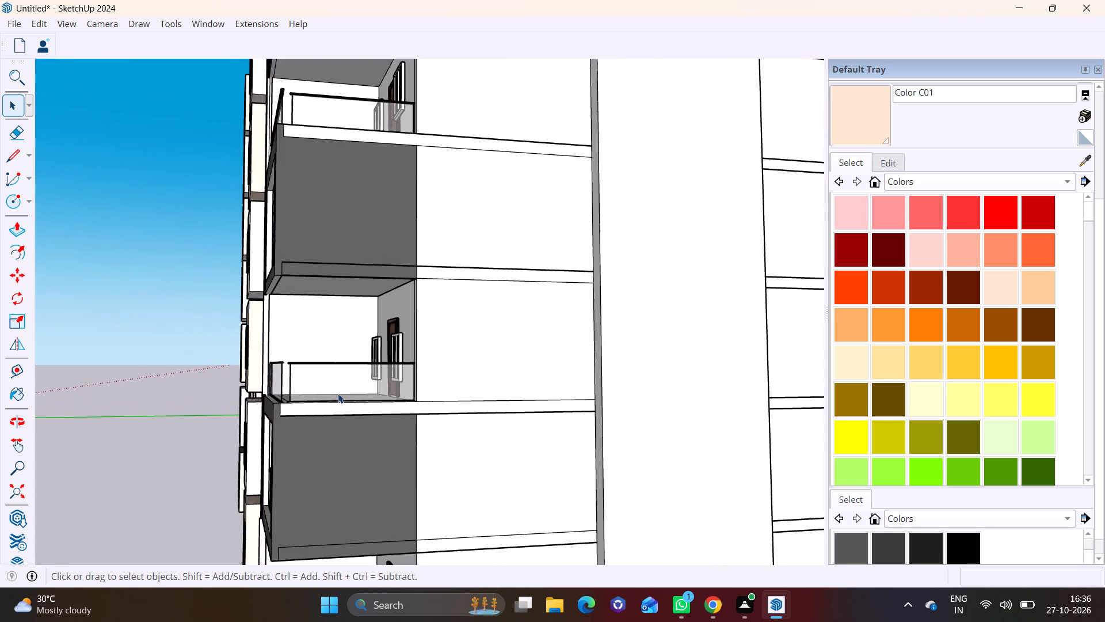
scroll(338, 393, "up", 4)
middle_click_drag(364, 400, 297, 230)
scroll(323, 306, "down", 5)
middle_click_drag(338, 297, 329, 325)
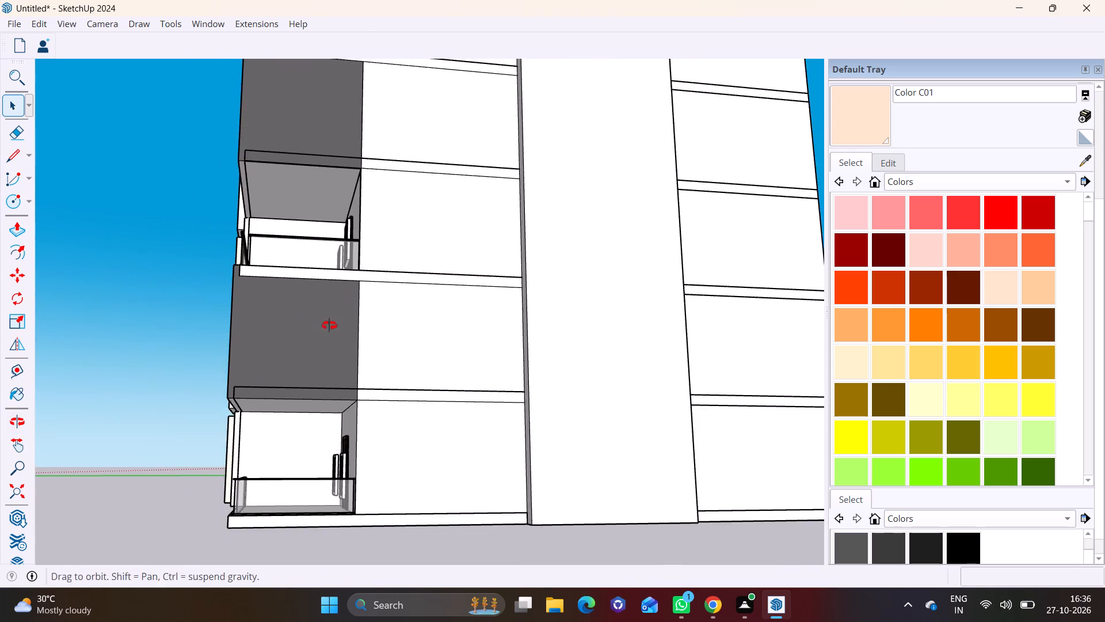
middle_click_drag(329, 325, 327, 348)
scroll(309, 345, "up", 5)
middle_click_drag(328, 358, 324, 396)
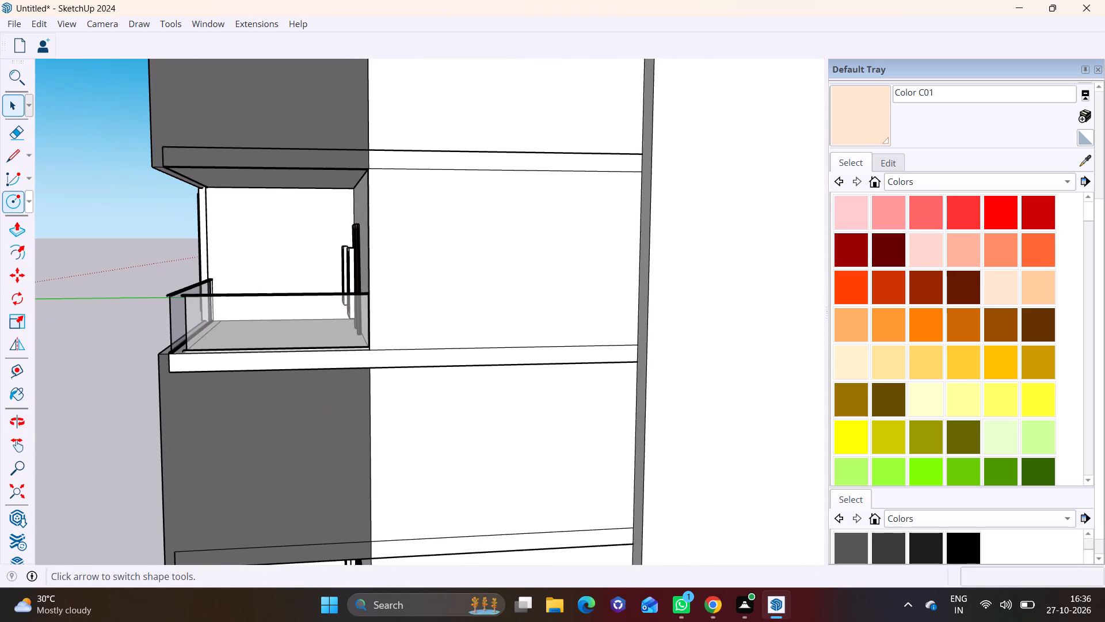
Draw a rectangle about 10' 8" long over the white slab edge between the corner balcony and its dark grey panel.
left_click(29, 205)
left_click(51, 221)
scroll(349, 420, "up", 2)
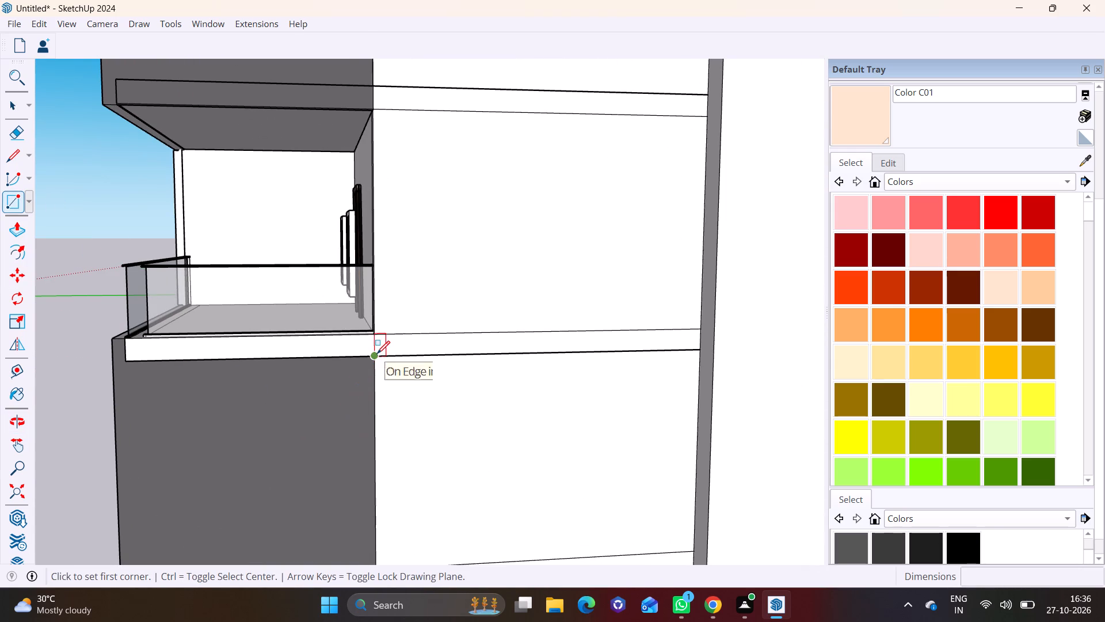
left_click(377, 354)
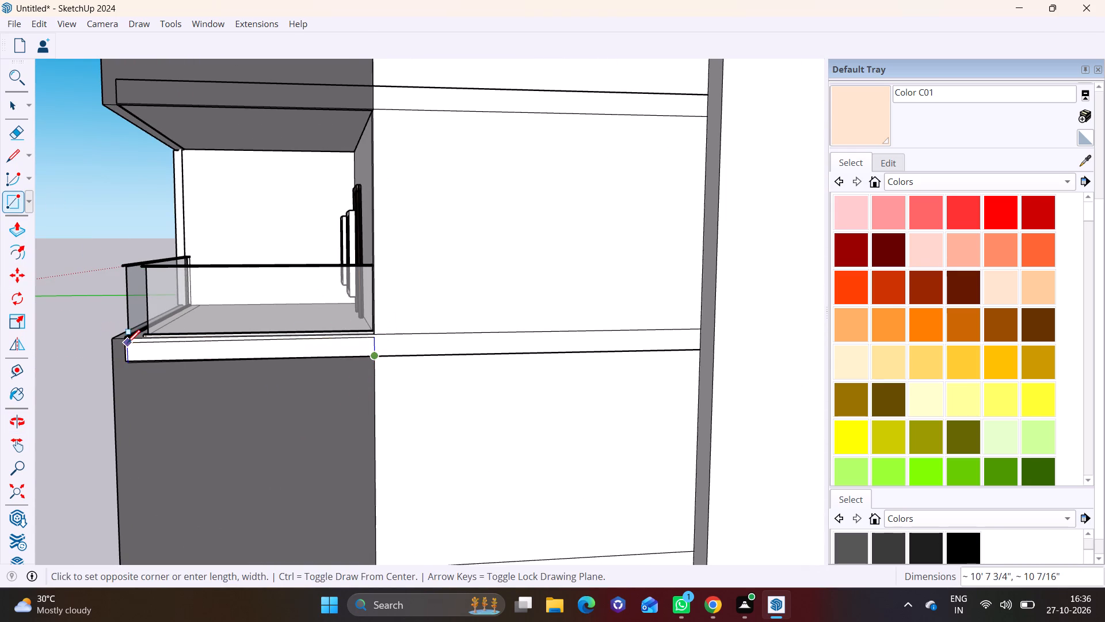
left_click(126, 339)
key("space")
Sample Color M06 from the dark grey panel below and paint the outlined balcony slab edge with it.
left_click(157, 351)
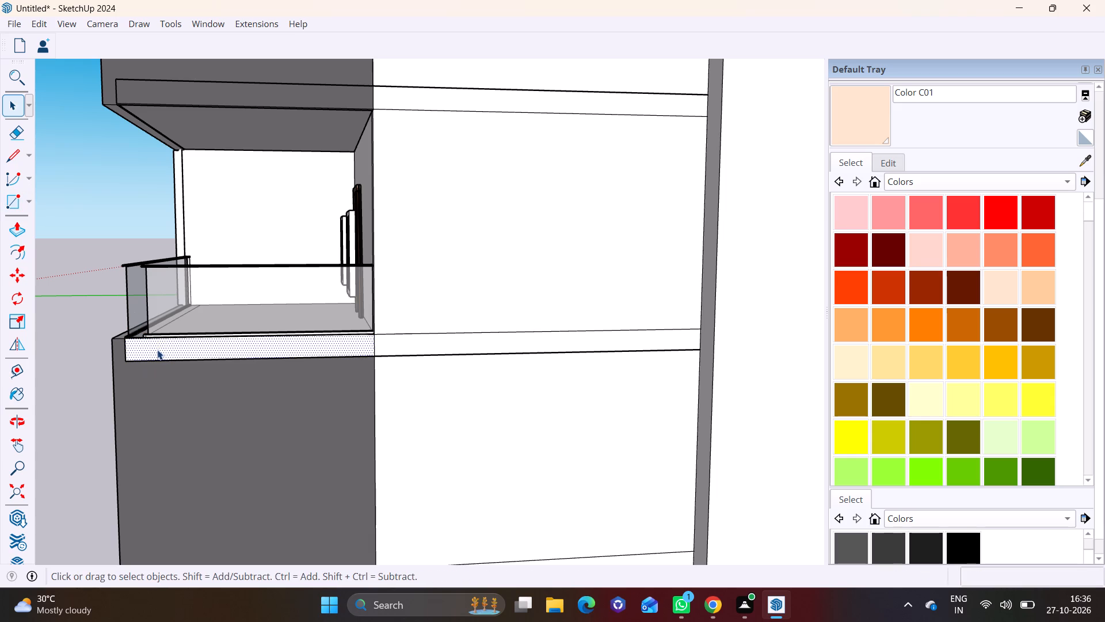
left_click(1091, 155)
left_click(328, 447)
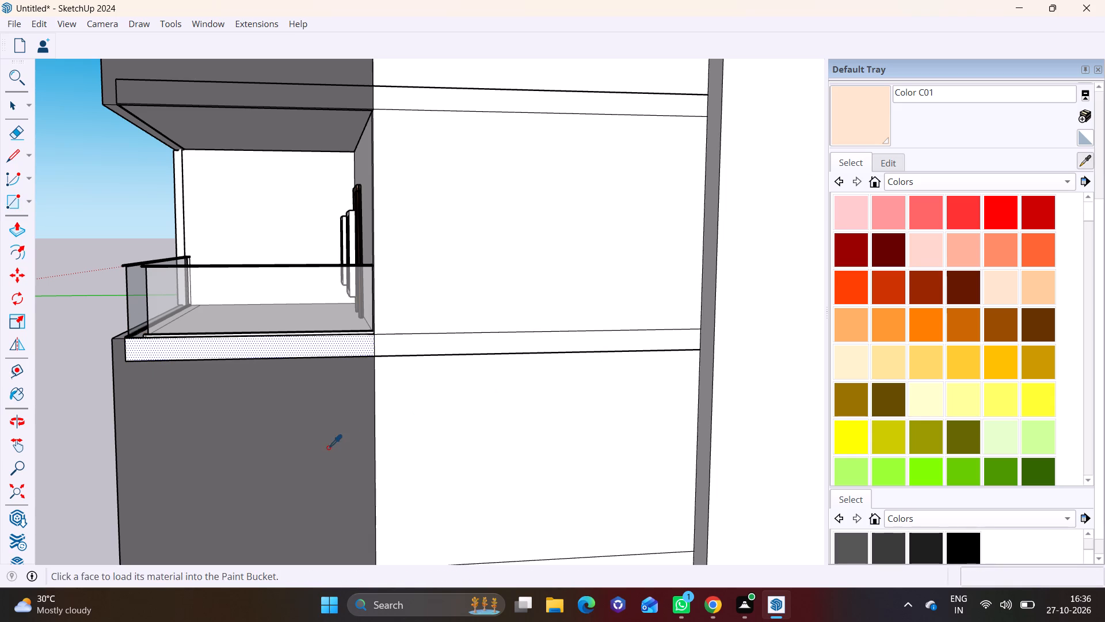
left_click(322, 350)
scroll(86, 380, "down", 2)
key("space")
left_click(62, 402)
Outline the white slab edge of the next corner balcony up with a rectangle ending at the side wall's corner.
scroll(94, 399, "down", 3)
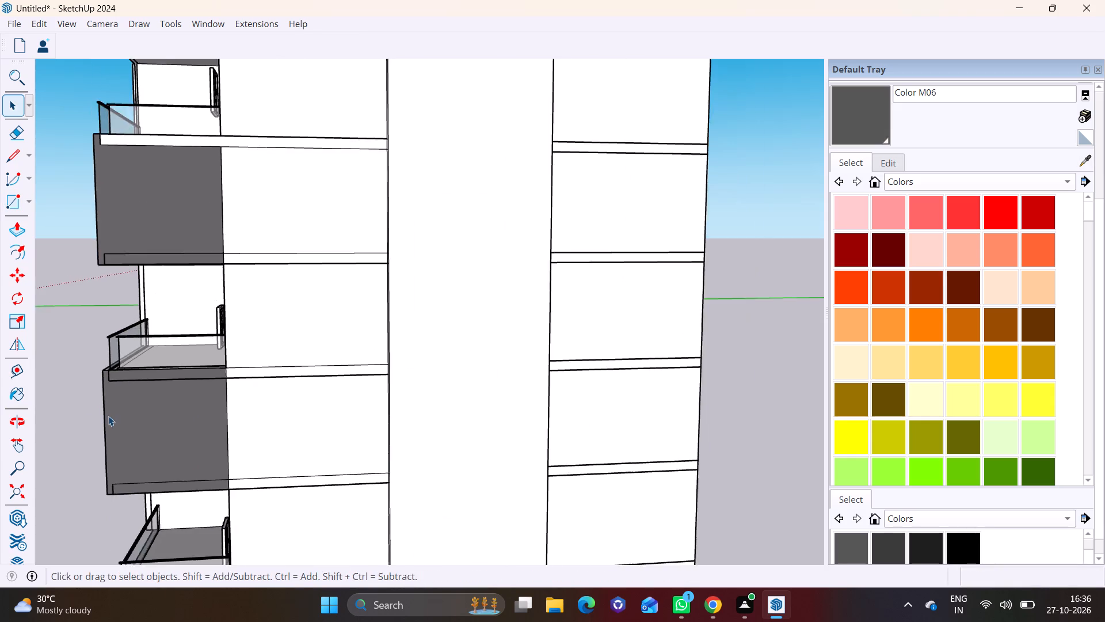
scroll(108, 416, "down", 4)
middle_click_drag(178, 443, 328, 601, "shift")
scroll(374, 441, "up", 8)
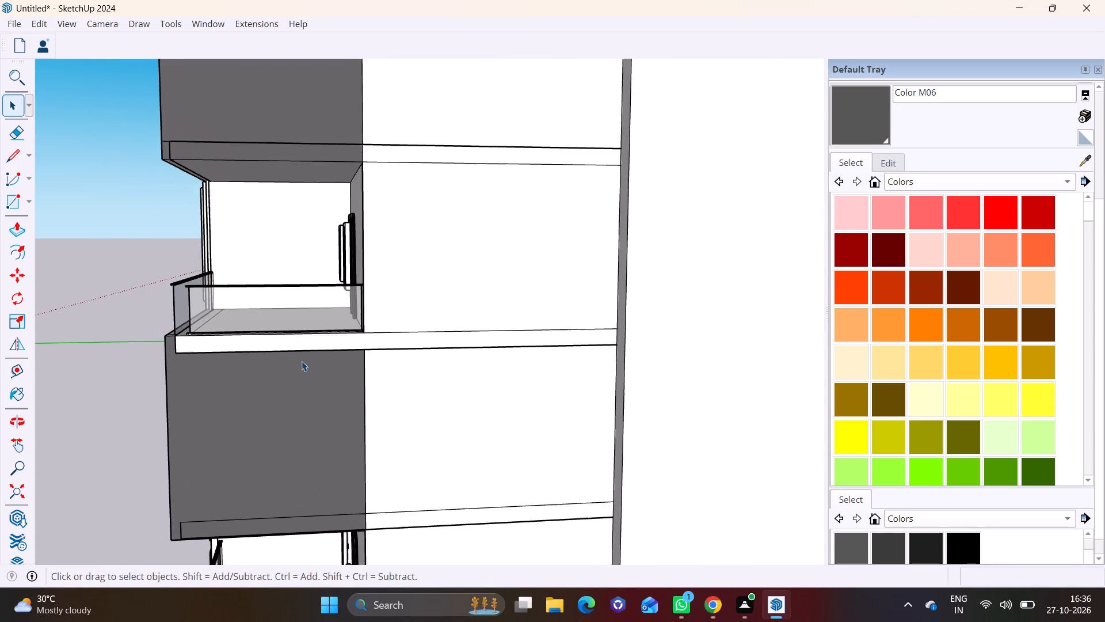
middle_click_drag(302, 361, 299, 320)
scroll(299, 320, "up", 3)
left_click(28, 203)
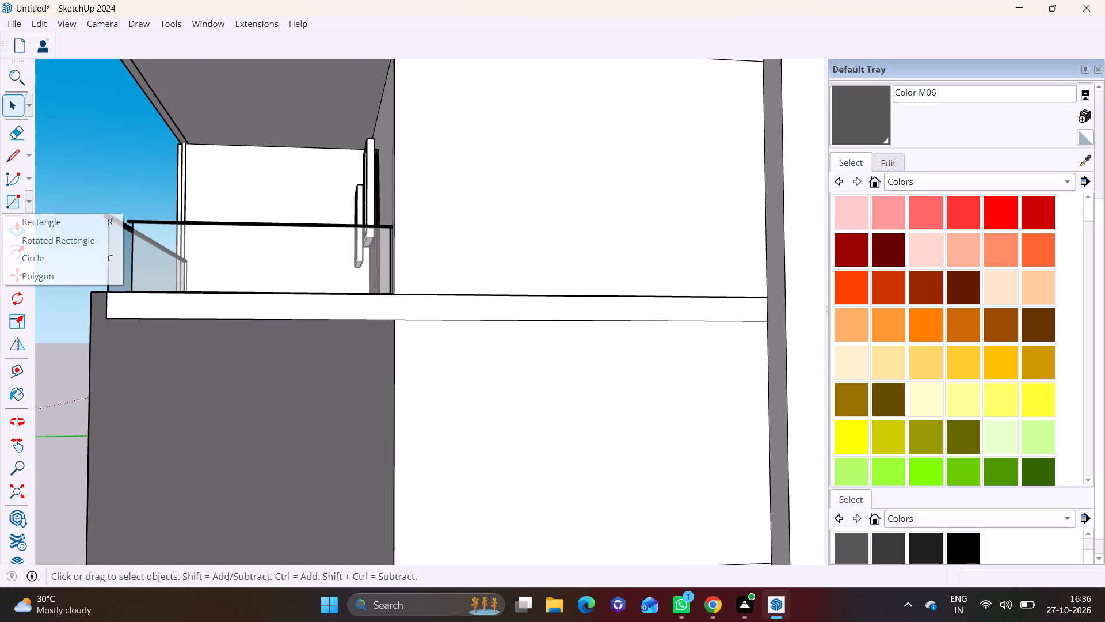
left_click(30, 218)
left_click(108, 321)
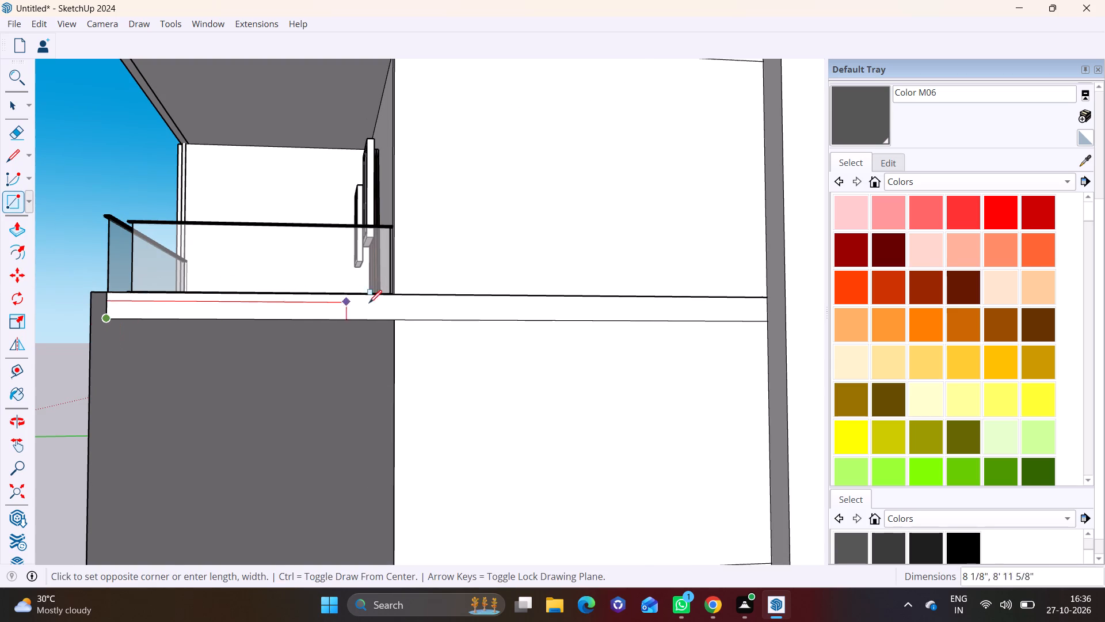
left_click(394, 295)
key("space")
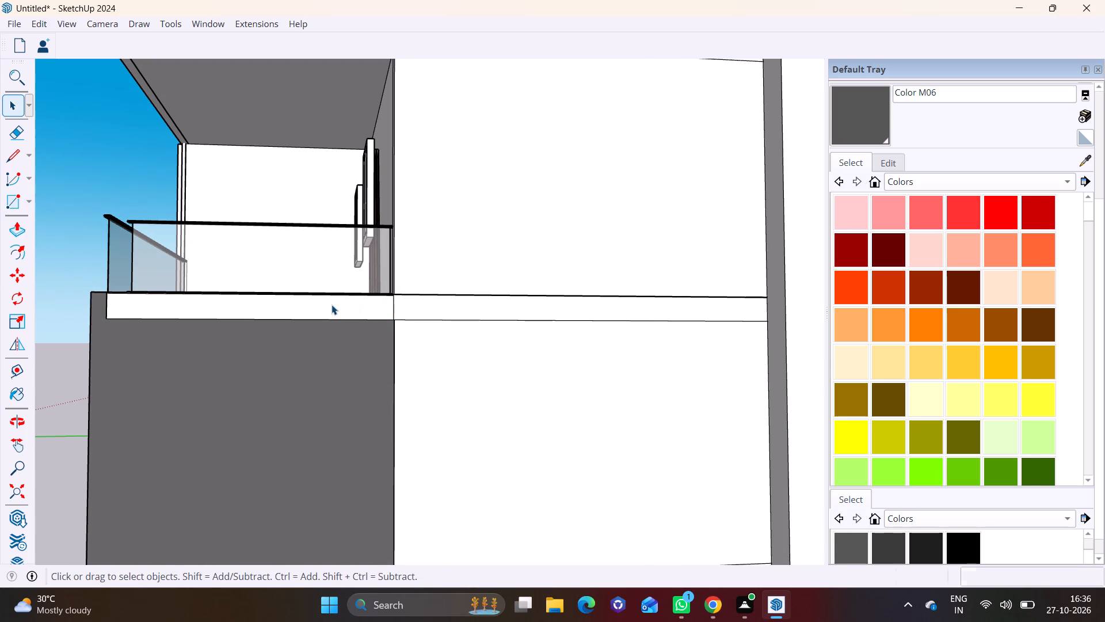
Paint the outlined slab edge of that upper corner balcony with Color M06.
left_click(331, 307)
left_click(858, 109)
left_click(344, 310)
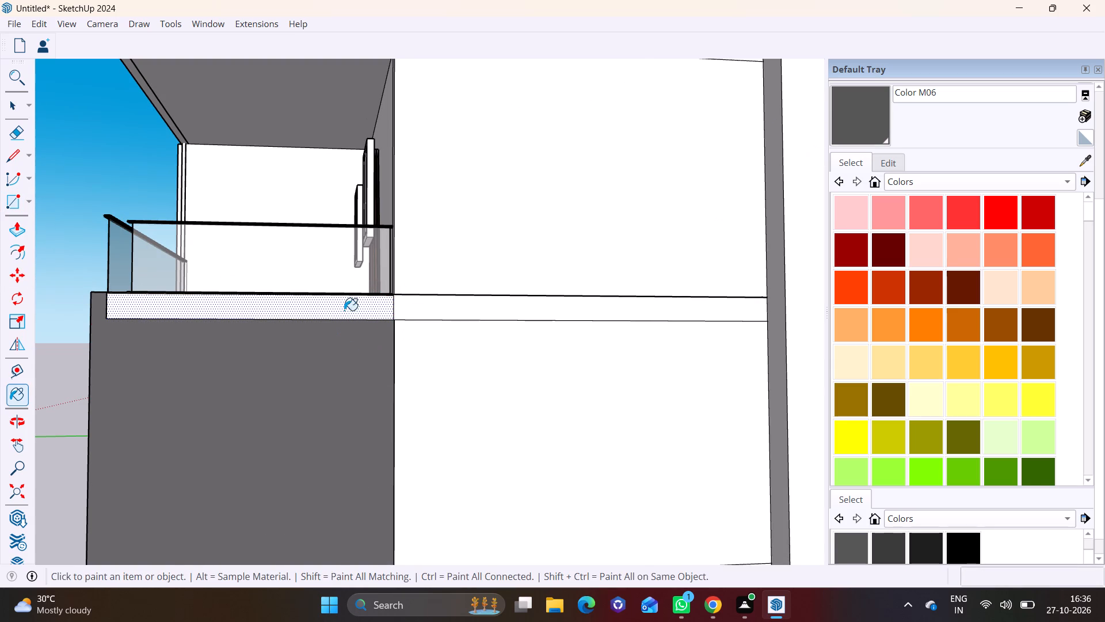
scroll(302, 369, "down", 3)
key("space")
left_click(87, 290)
scroll(183, 323, "down", 3)
middle_click_drag(247, 293, 247, 366, "shift")
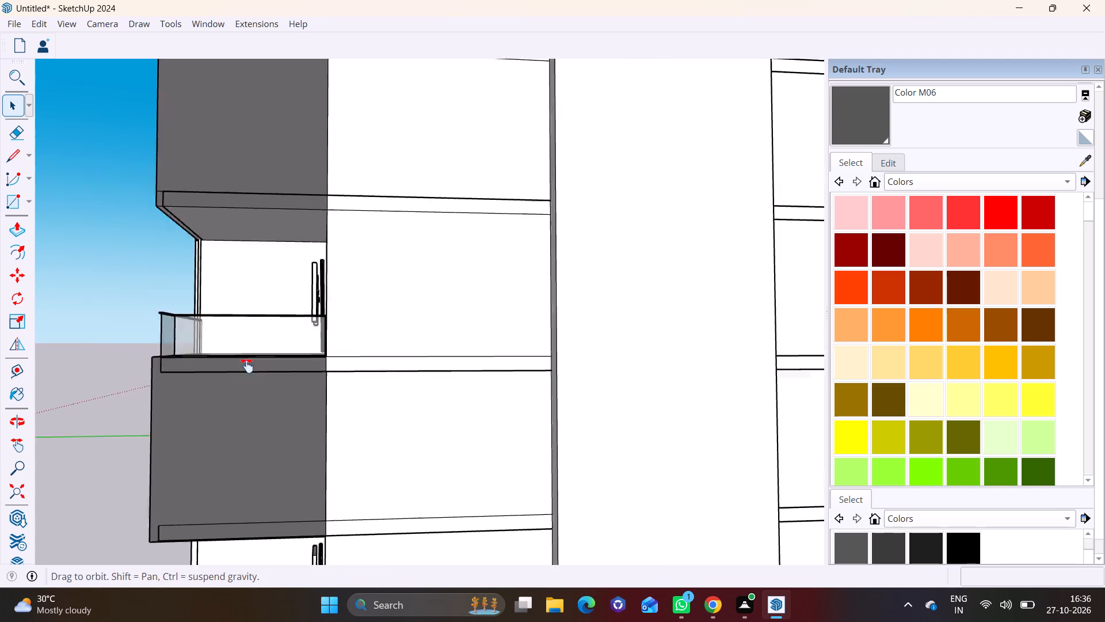
Outline the white slab edge of the topmost corner balcony with a rectangle about 10' 10" by 1', ending at the side wall's corner.
middle_click_drag(247, 366, 230, 553, "shift")
scroll(235, 541, "down", 1, "shift")
scroll(222, 266, "up", 6)
middle_click_drag(193, 342, 202, 396)
scroll(205, 388, "up", 3)
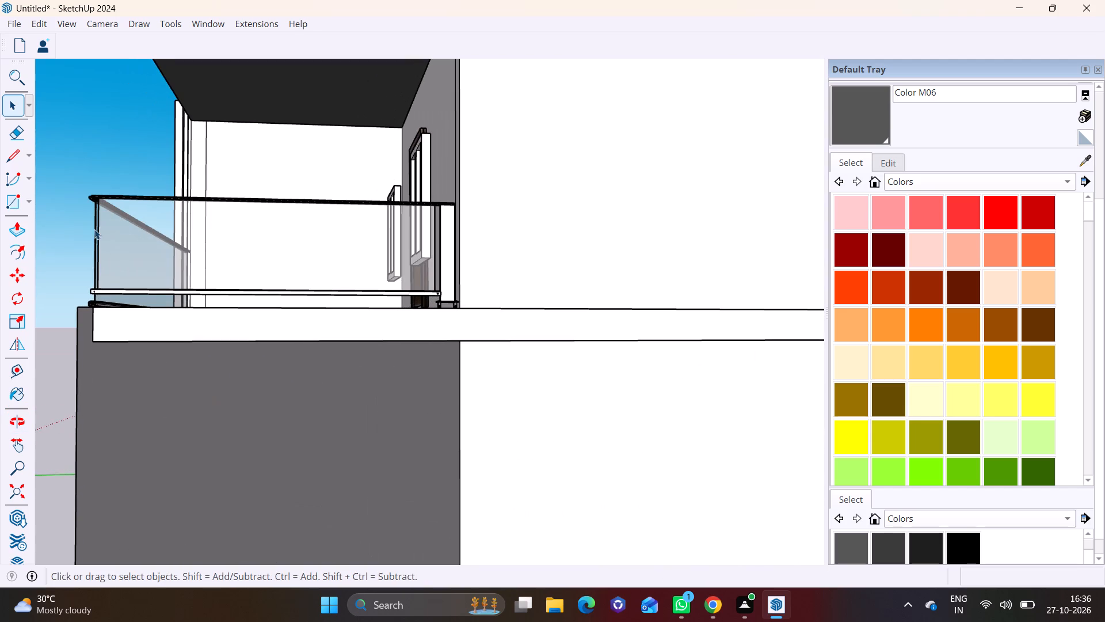
left_click(30, 199)
left_click(30, 216)
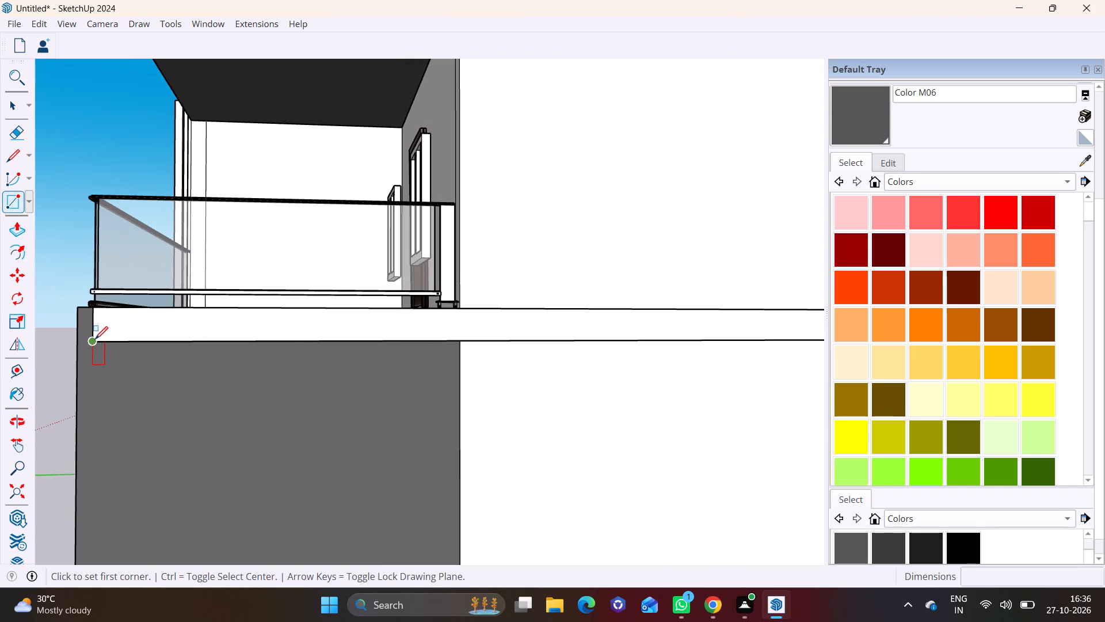
left_click(95, 339)
left_click_drag(464, 309, 477, 304)
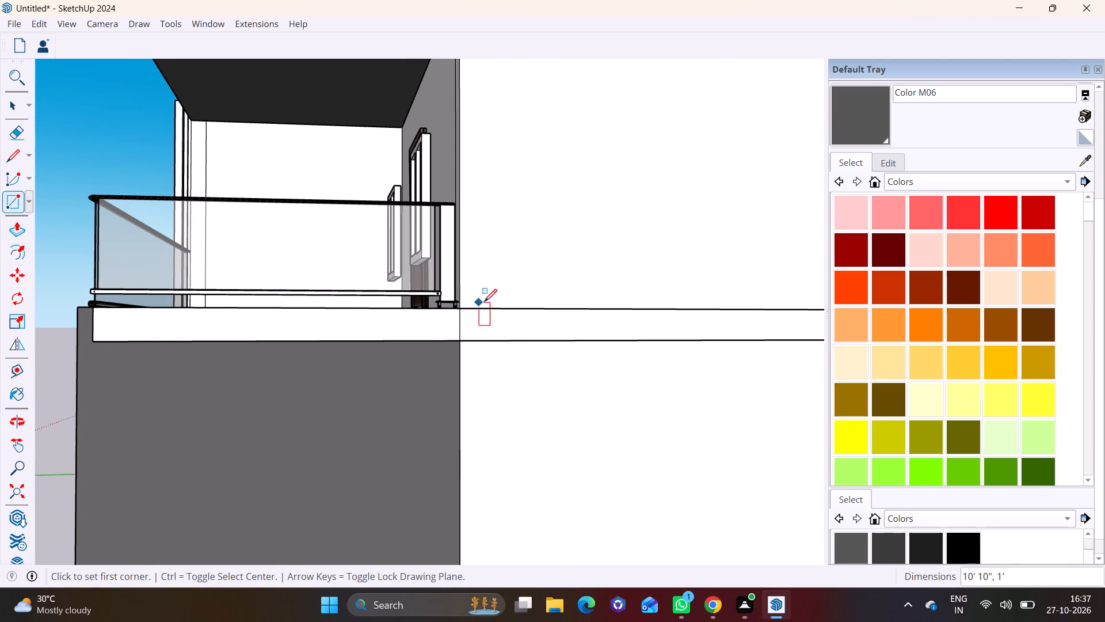
key("space")
Paint the outlined slab edge of the topmost corner balcony with Color M06.
left_click(836, 107)
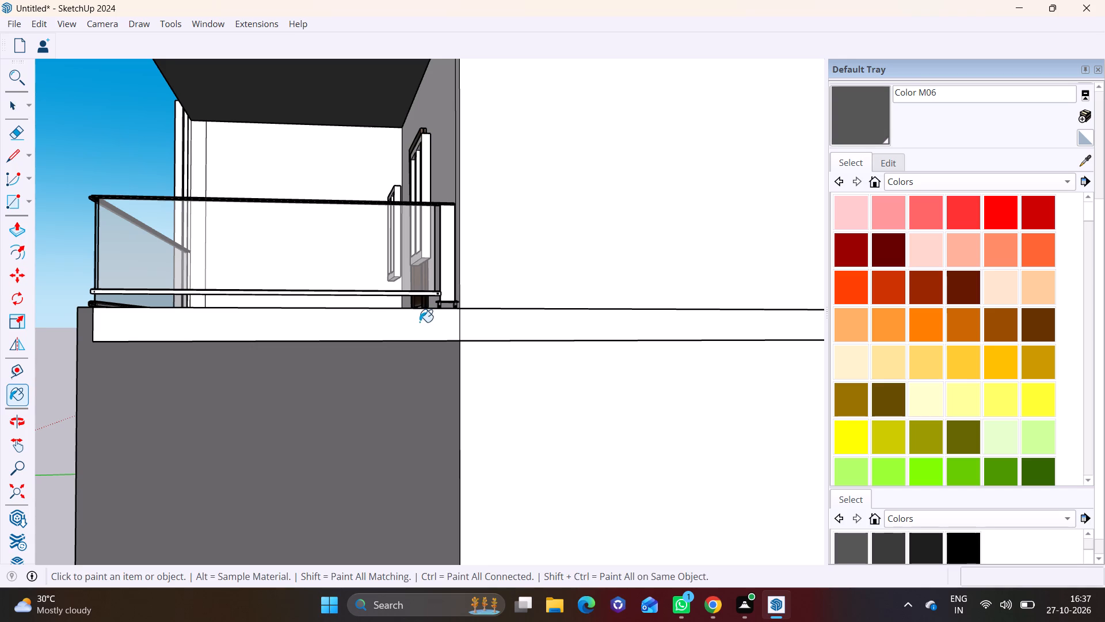
left_click(420, 322)
scroll(376, 328, "down", 6)
key("space")
left_click(156, 329)
Examine the painted corner balconies and the side wall from around the building.
scroll(170, 312, "down", 7)
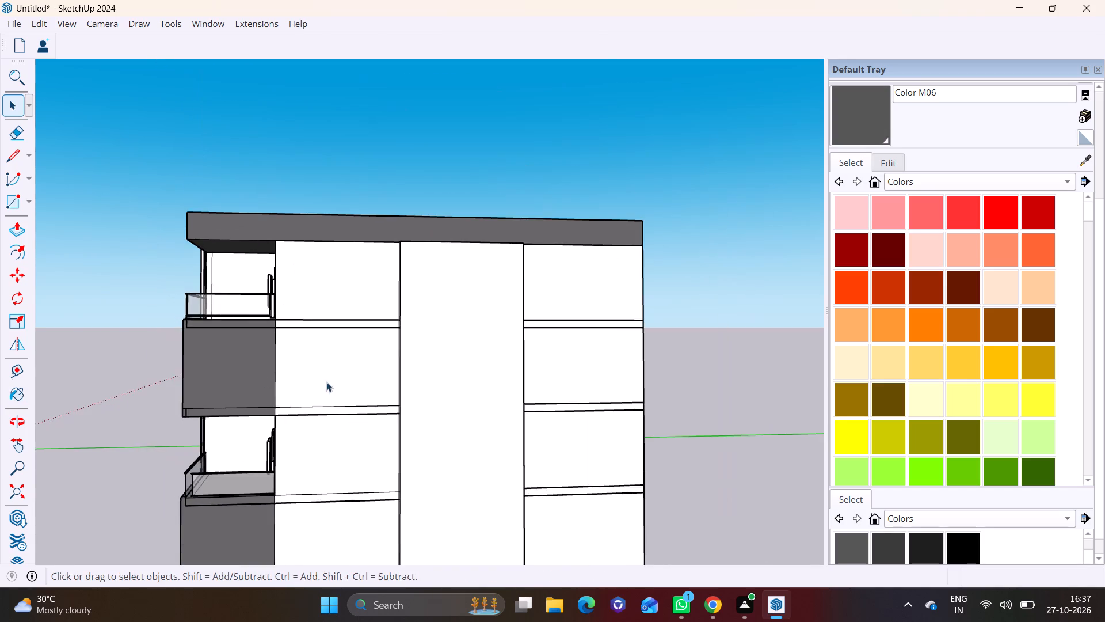
middle_click_drag(326, 382, 277, 122)
scroll(270, 272, "down", 7)
middle_click_drag(317, 371, 289, 419, "shift")
middle_click_drag(296, 409, 539, 427)
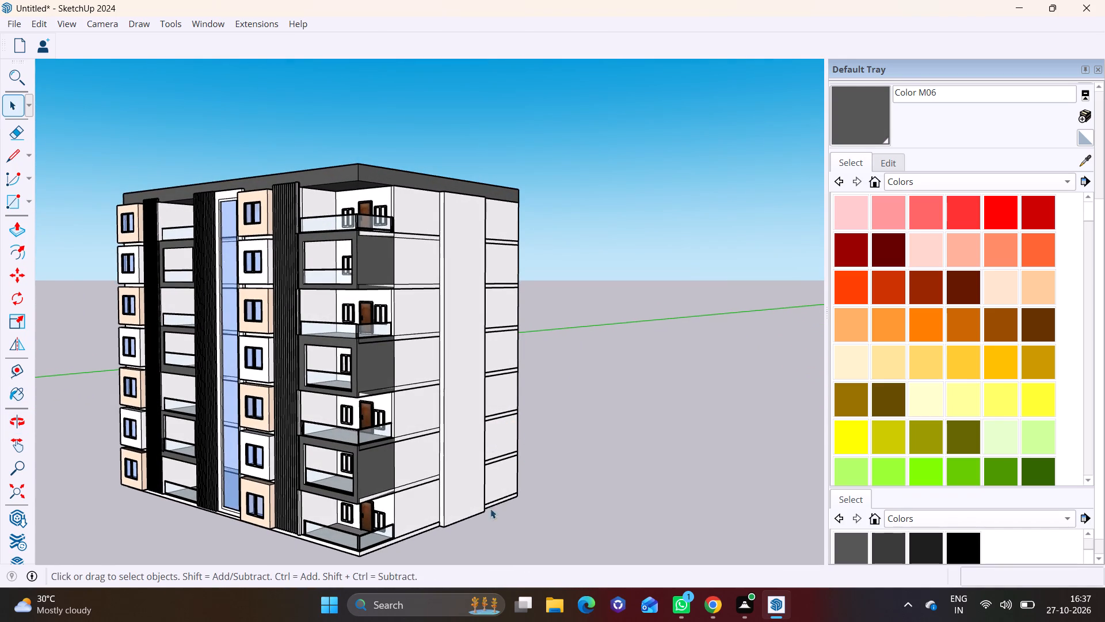
scroll(537, 441, "down", 2)
middle_click_drag(467, 446, 345, 474, "shift")
middle_click_drag(354, 460, 289, 454)
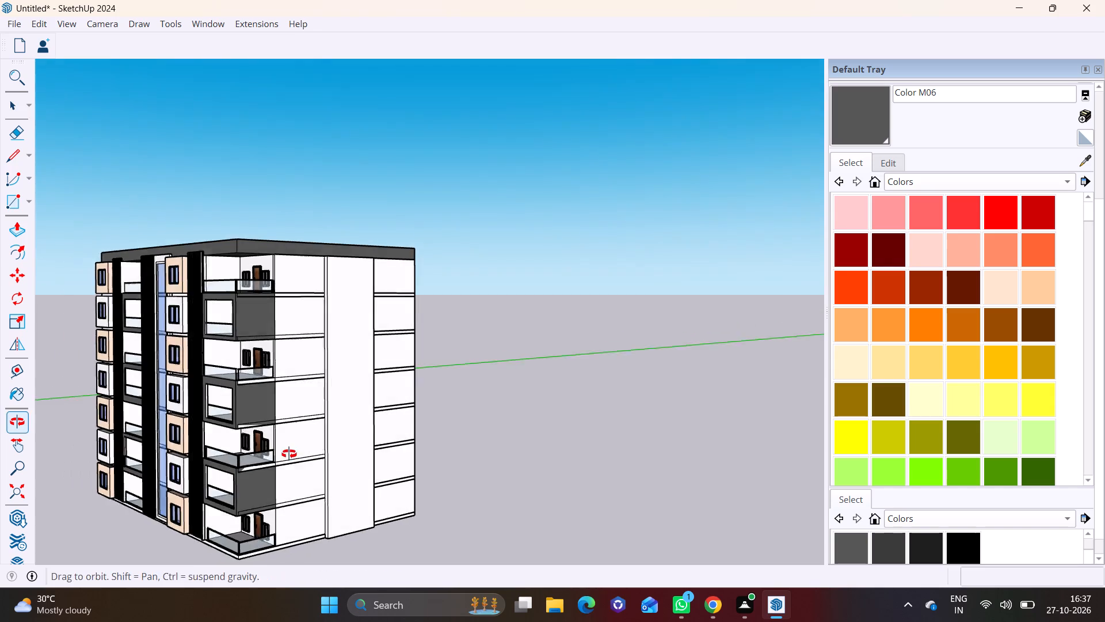
middle_click_drag(289, 454, 241, 441)
middle_click_drag(346, 393, 194, 351, "shift")
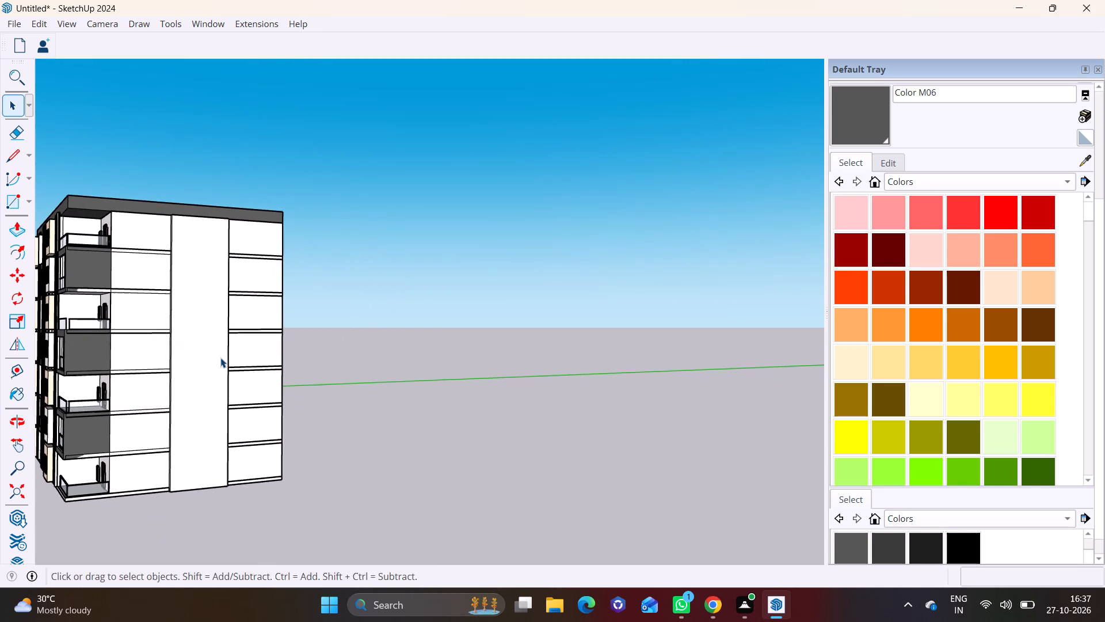
middle_click_drag(217, 359, 40, 370)
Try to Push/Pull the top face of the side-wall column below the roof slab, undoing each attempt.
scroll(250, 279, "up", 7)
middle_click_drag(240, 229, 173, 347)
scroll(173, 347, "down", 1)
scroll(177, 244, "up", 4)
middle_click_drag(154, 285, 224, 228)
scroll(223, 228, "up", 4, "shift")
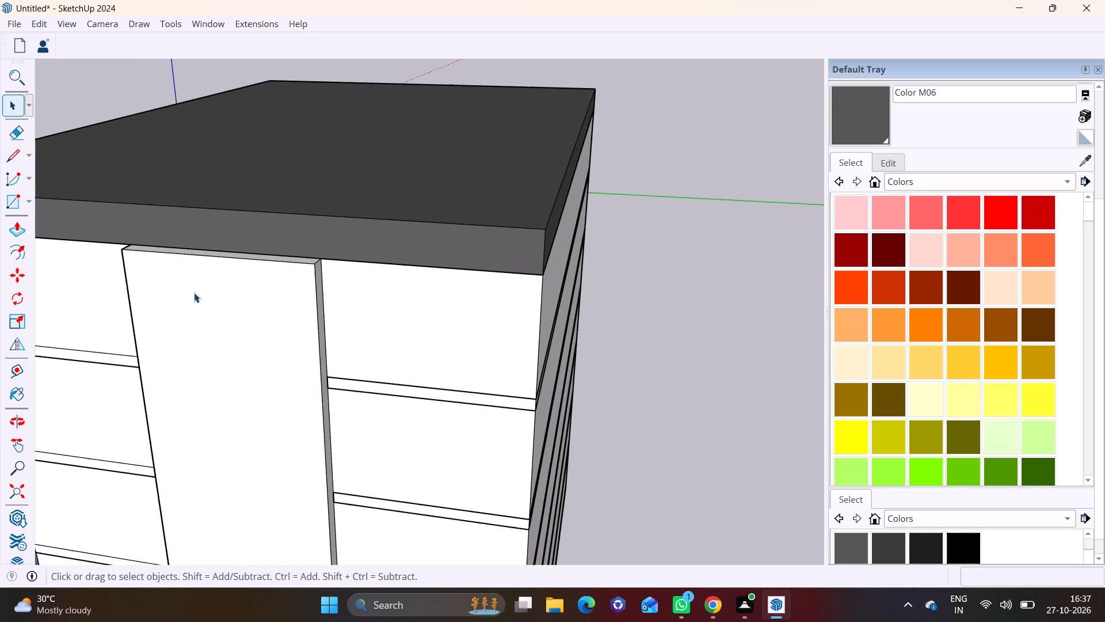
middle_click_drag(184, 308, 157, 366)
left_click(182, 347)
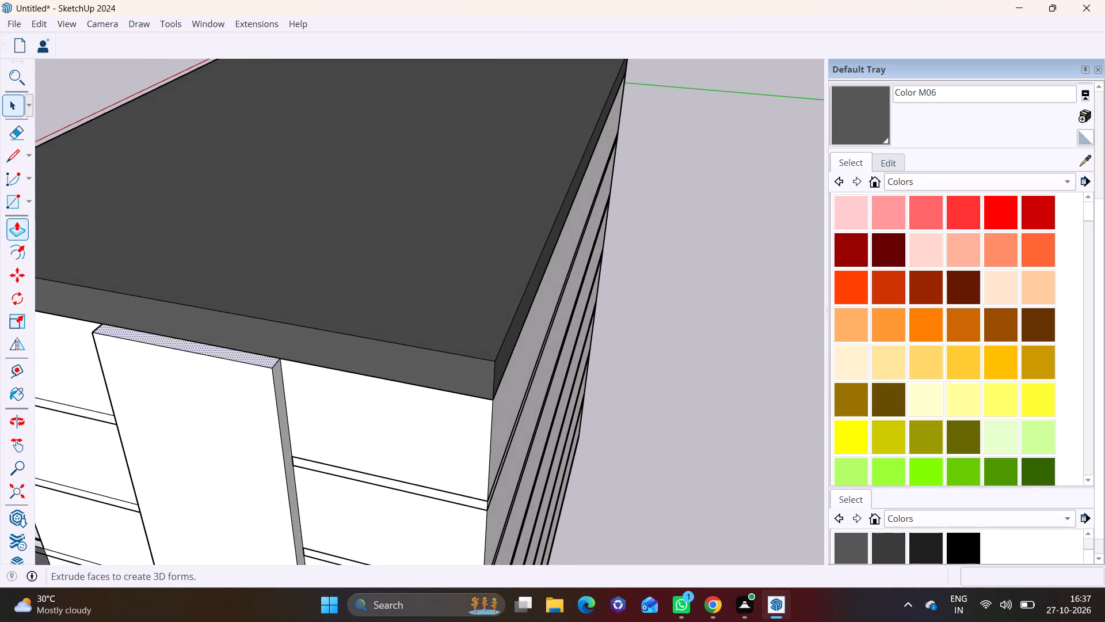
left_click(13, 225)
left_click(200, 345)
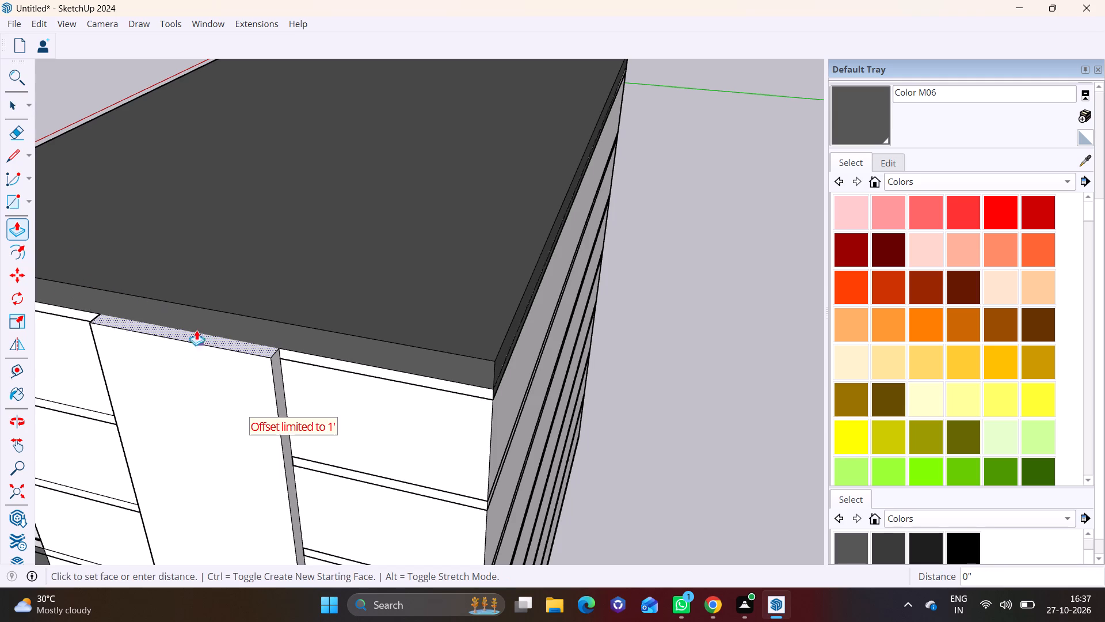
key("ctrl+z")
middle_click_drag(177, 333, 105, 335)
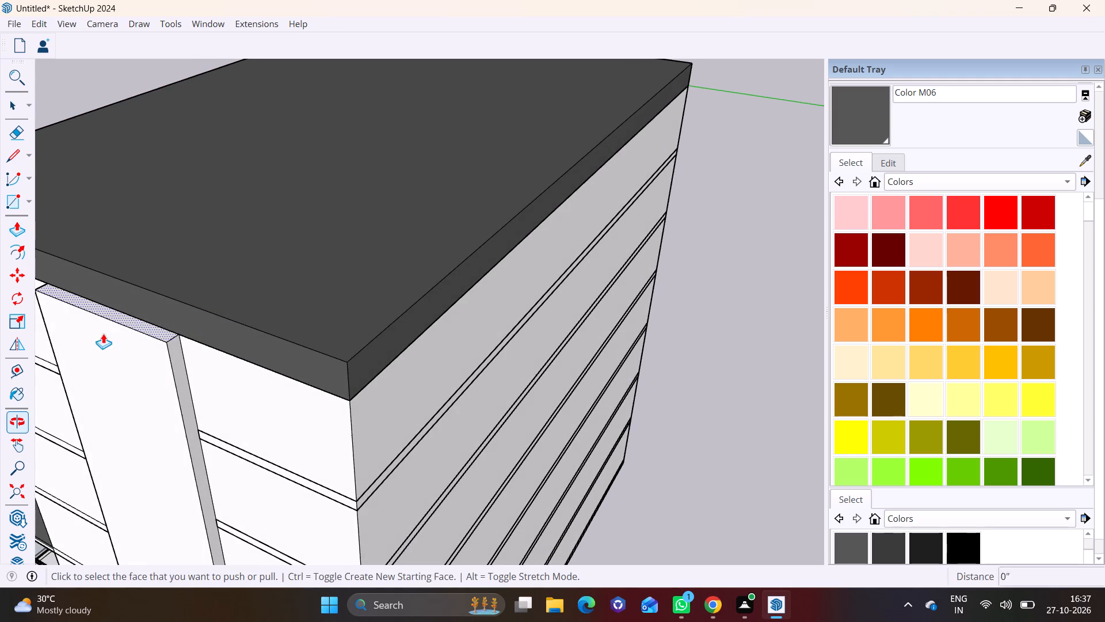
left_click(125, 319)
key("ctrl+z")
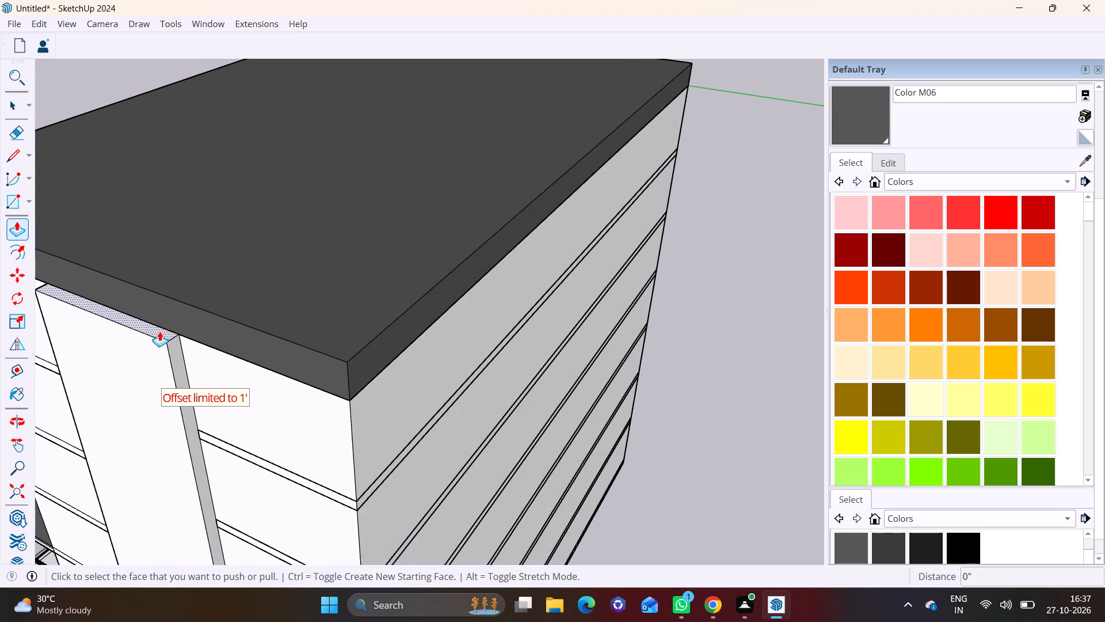
Draw a rectangle over the side-wall column's top face from corner to corner.
middle_click_drag(160, 329, 273, 315, "shift")
scroll(210, 323, "up", 4)
middle_click_drag(210, 323, 155, 412)
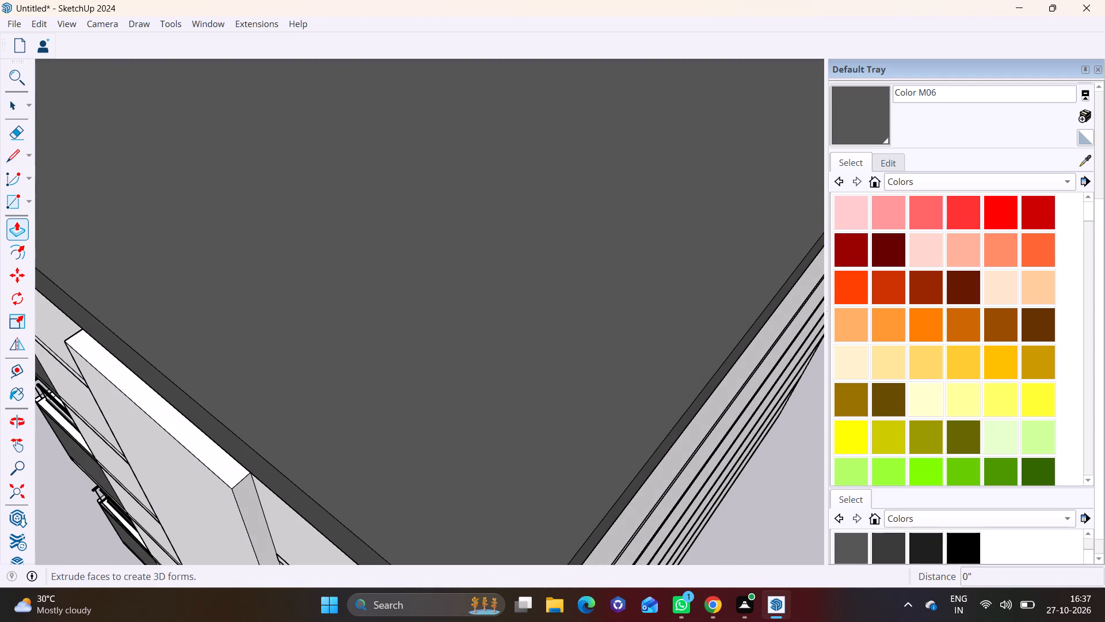
left_click(29, 203)
left_click(49, 227)
middle_click_drag(228, 403, 277, 332, "shift")
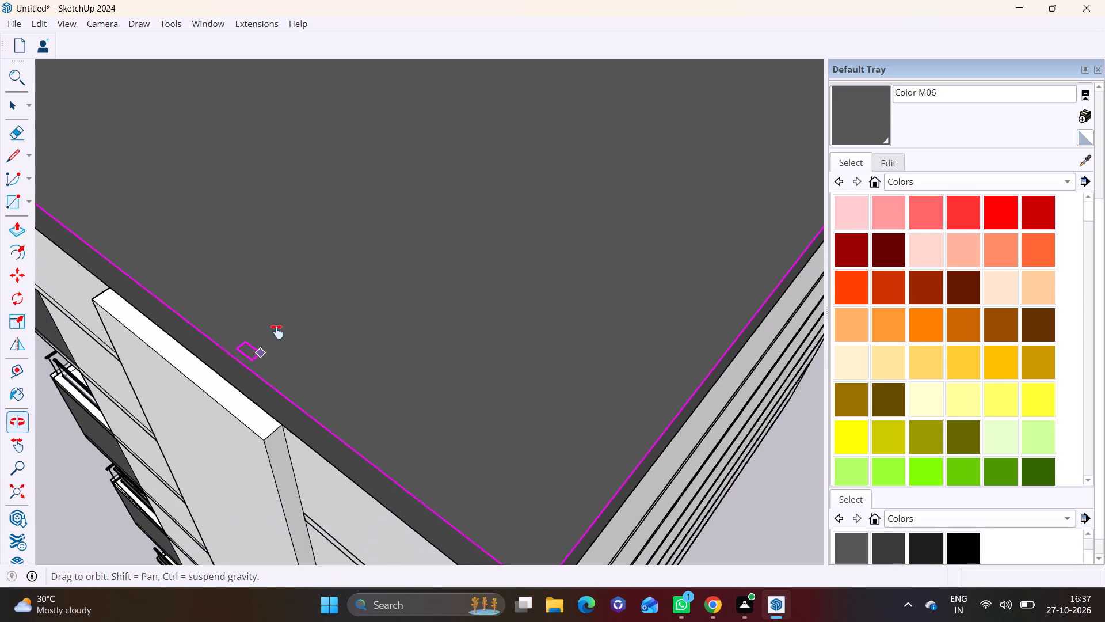
middle_click_drag(277, 332, 298, 317, "shift")
left_click(129, 270)
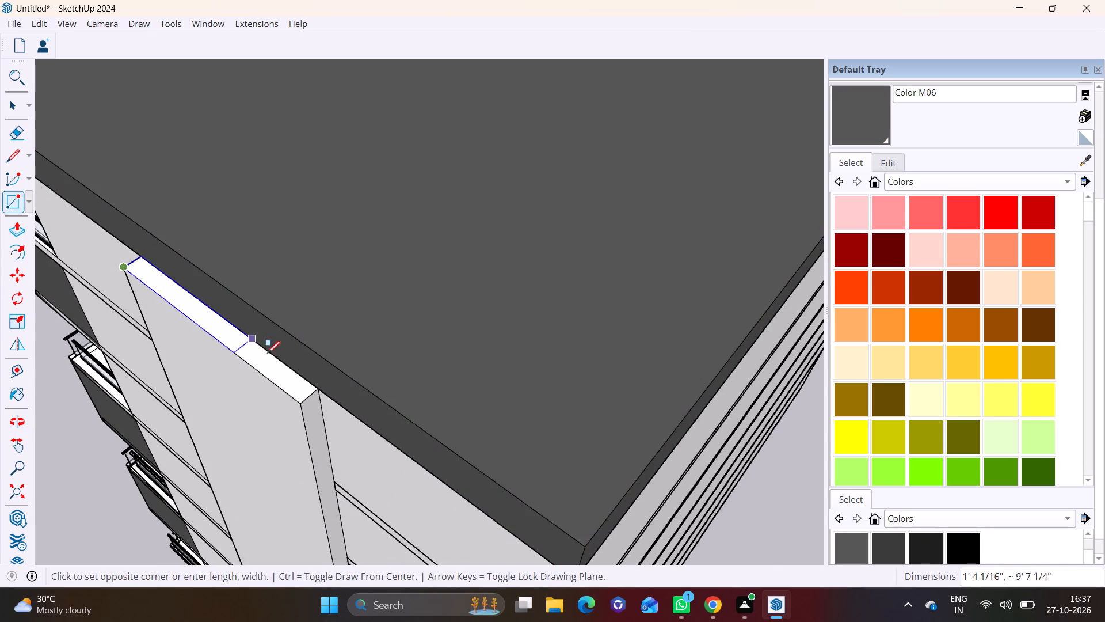
left_click(318, 390)
key("space")
Pull the column's top face up above the roof by about 3' 4 1/2", and extend it slightly further with a second pull.
left_click(270, 370)
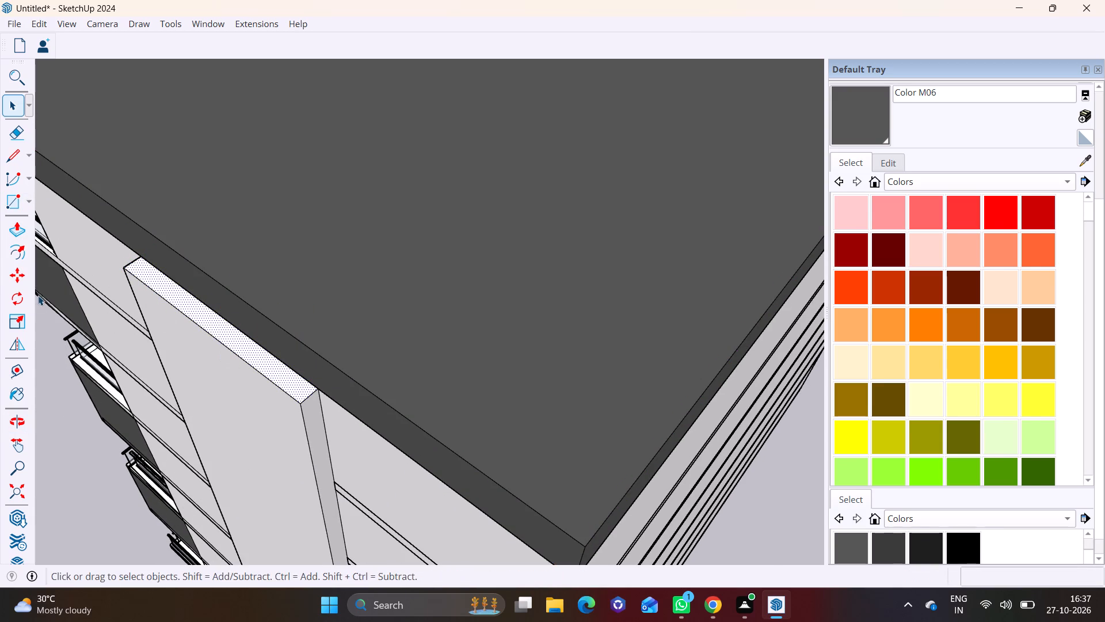
left_click(10, 217)
left_click(10, 221)
left_click(197, 307)
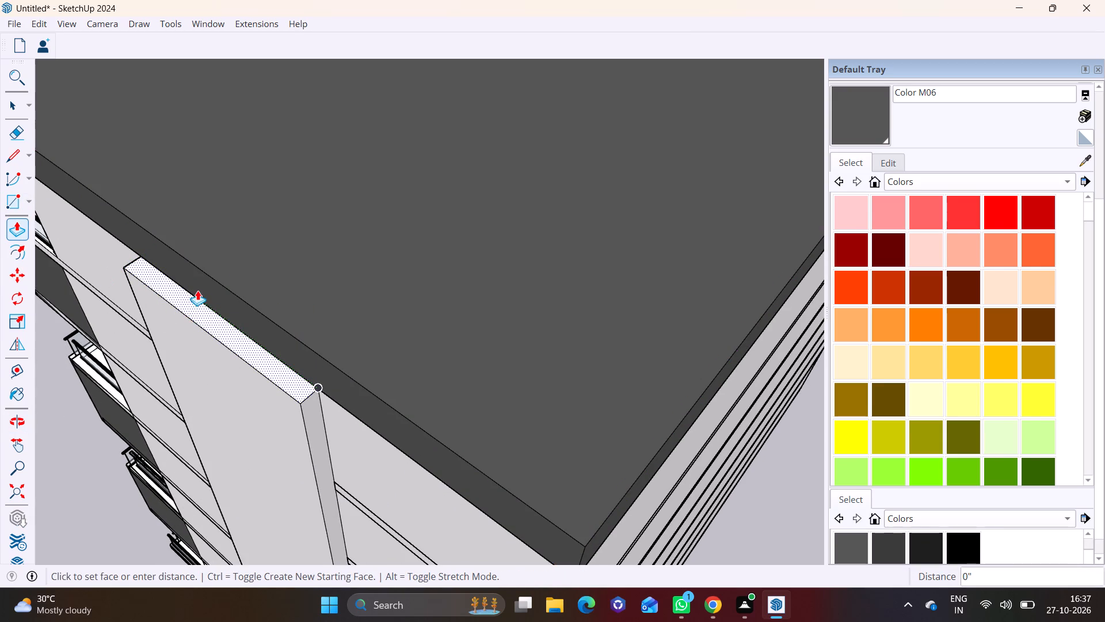
left_click(193, 241)
middle_click_drag(270, 342, 174, 255)
middle_click_drag(249, 236, 219, 411)
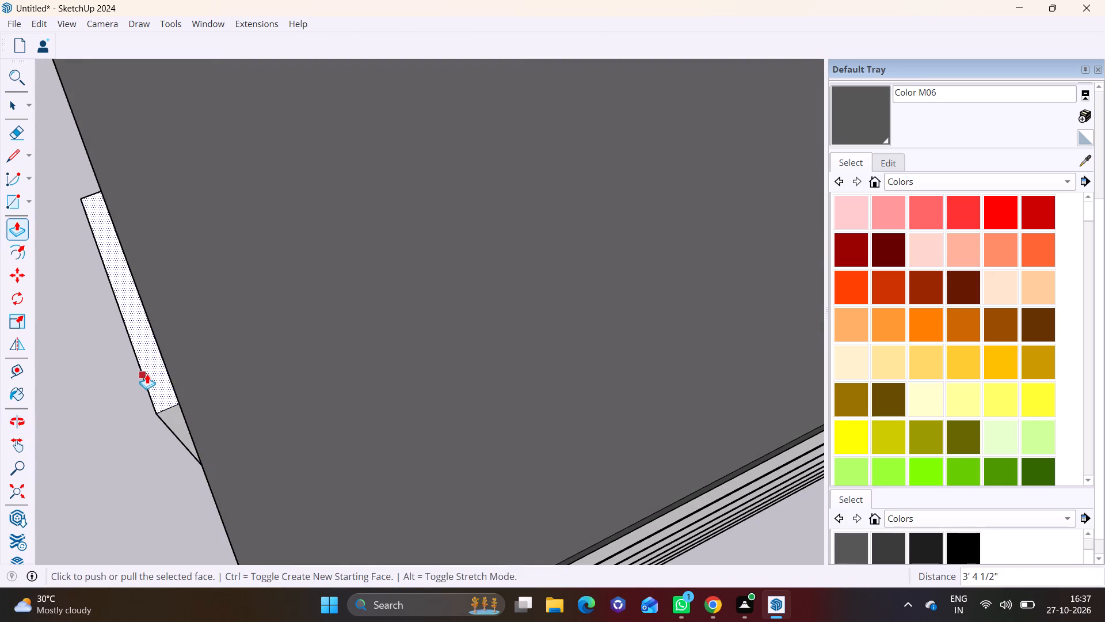
left_click(146, 366)
left_click(136, 342)
key("space")
left_click(104, 391)
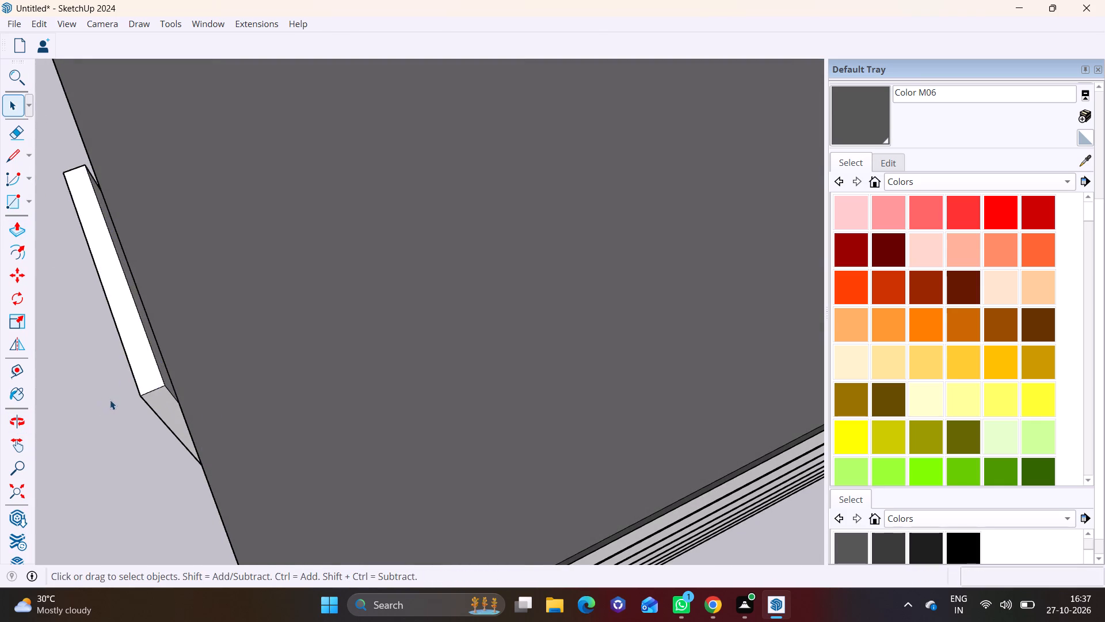
Select the tall outer face of the side-wall column.
middle_click_drag(115, 404, 377, 252)
scroll(377, 252, "down", 7)
middle_click_drag(344, 331, 374, 240)
scroll(375, 263, "down", 5)
middle_click_drag(344, 307, 239, 313, "shift")
middle_click_drag(250, 334, 281, 255)
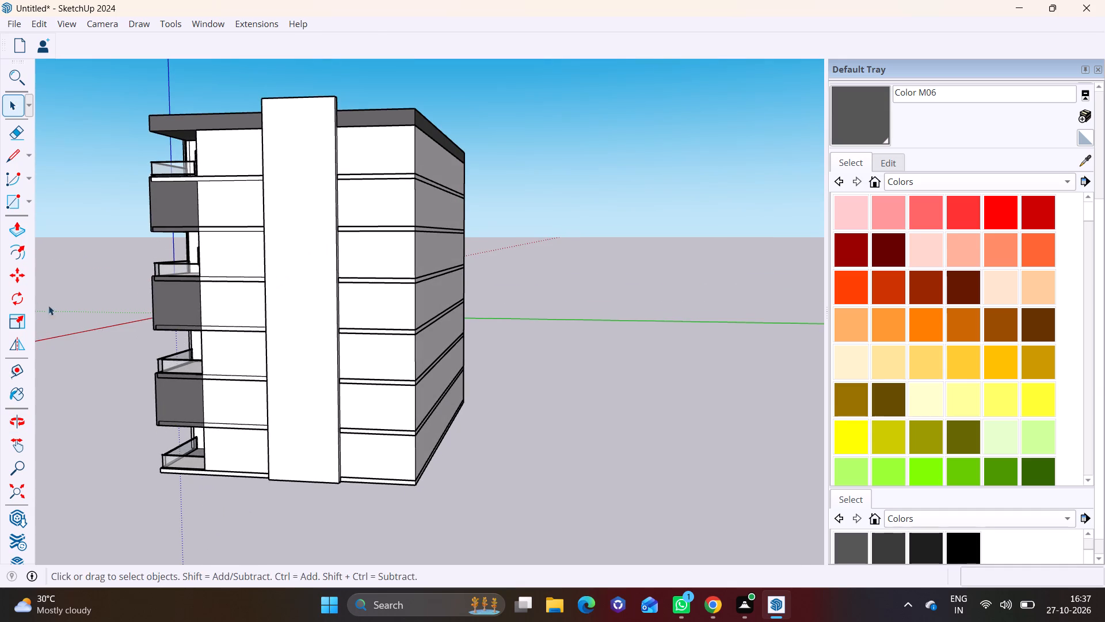
left_click(314, 252)
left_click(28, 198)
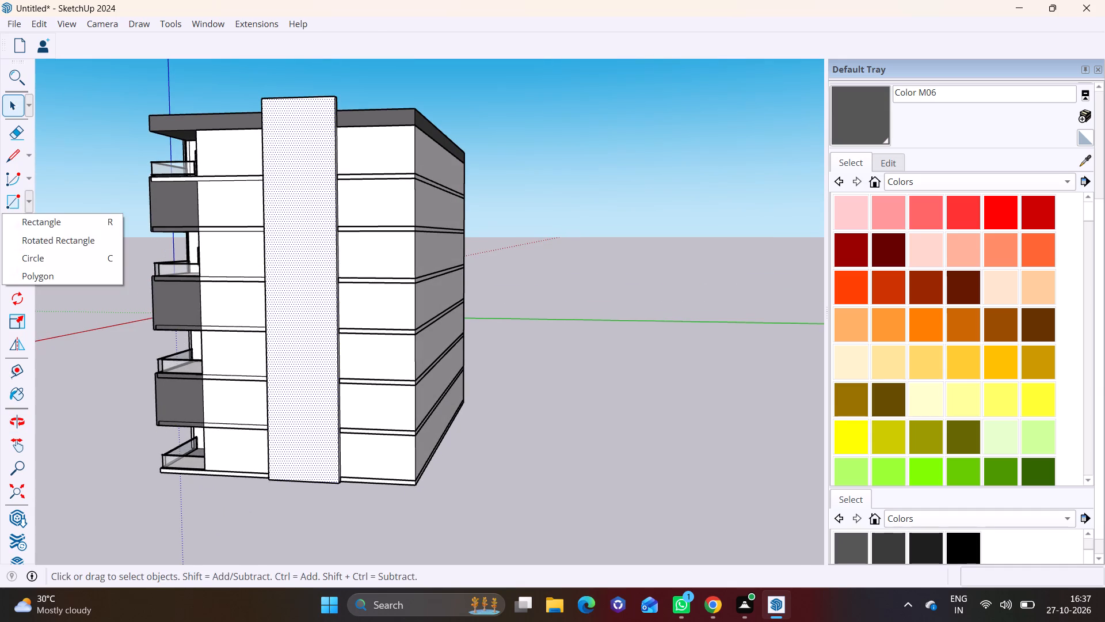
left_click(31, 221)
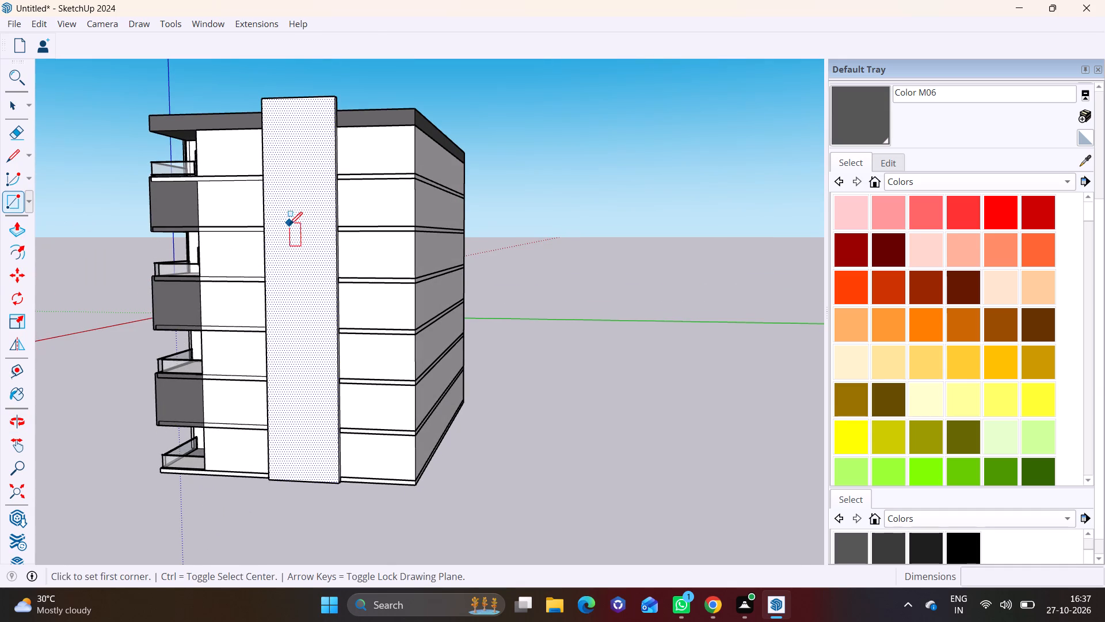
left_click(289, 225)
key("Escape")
Offset the column's outer face inward by about 3' 8" to form a frame.
left_click(19, 252)
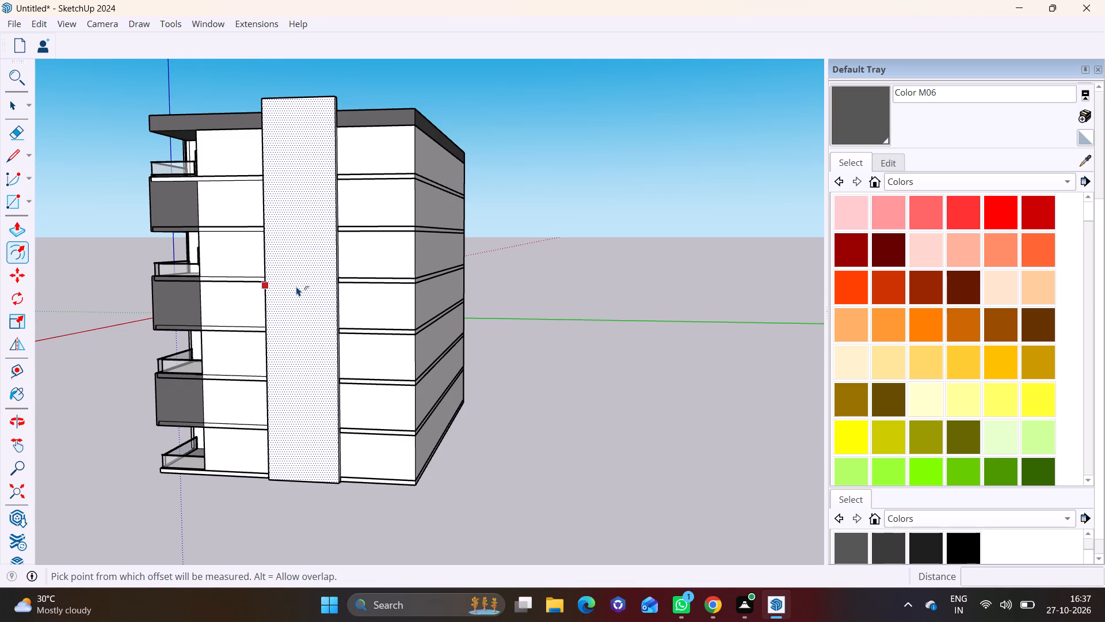
left_click(296, 286)
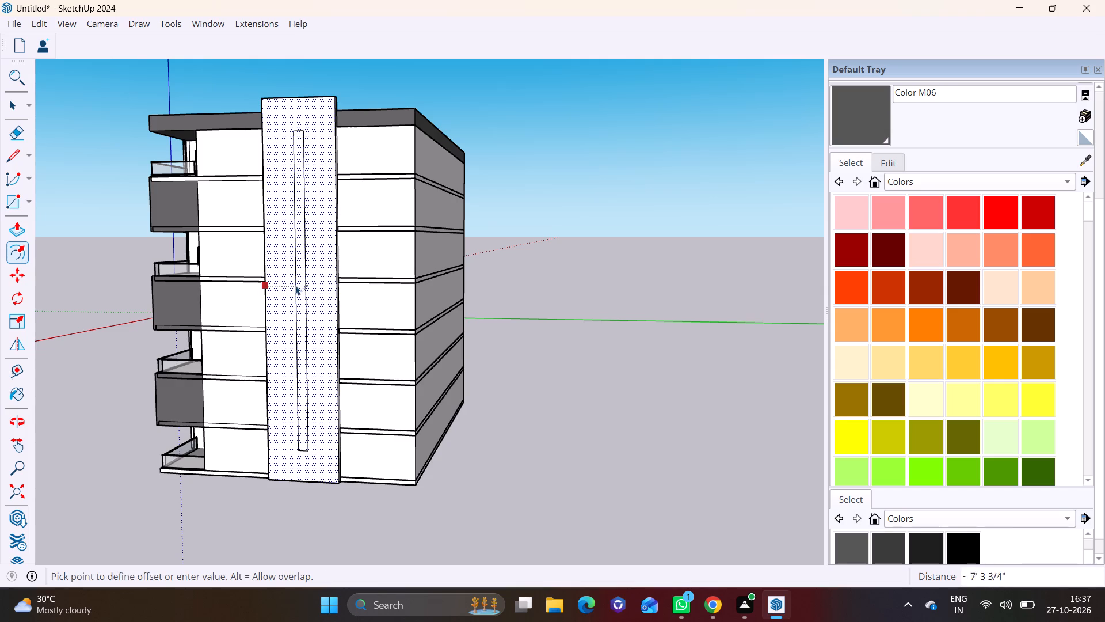
left_click(281, 259)
key("space")
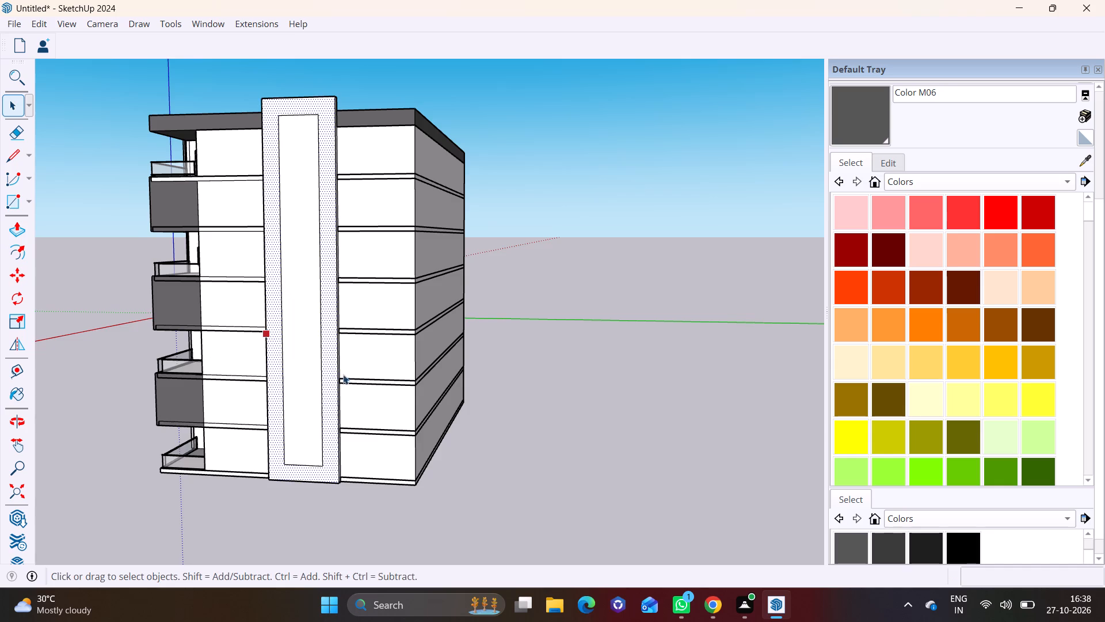
Push the column's inner panel inward by about 1' 7/8" to recess it behind the frame.
middle_click_drag(343, 376, 214, 376)
left_click(414, 495)
scroll(254, 384, "up", 4)
middle_click_drag(256, 380, 242, 401, "shift")
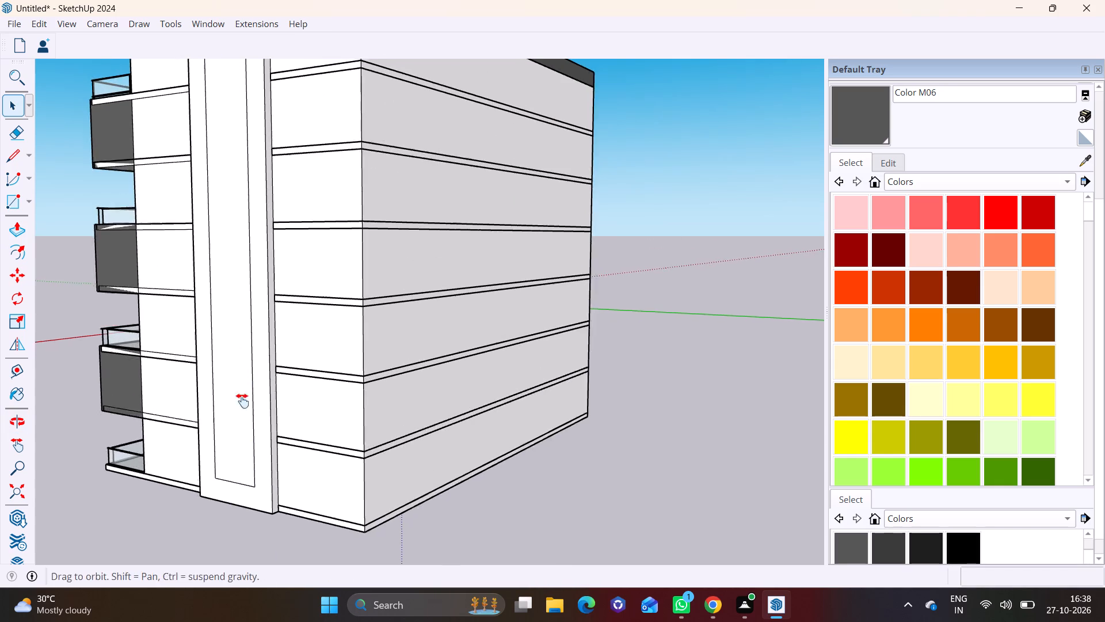
middle_click_drag(242, 401, 237, 420, "shift")
middle_click_drag(239, 420, 218, 431)
middle_click_drag(220, 404, 331, 390, "shift")
scroll(311, 384, "up", 2)
middle_click_drag(332, 404, 316, 437)
scroll(332, 380, "down", 3)
middle_click_drag(356, 389, 352, 498)
middle_click_drag(334, 445, 301, 407)
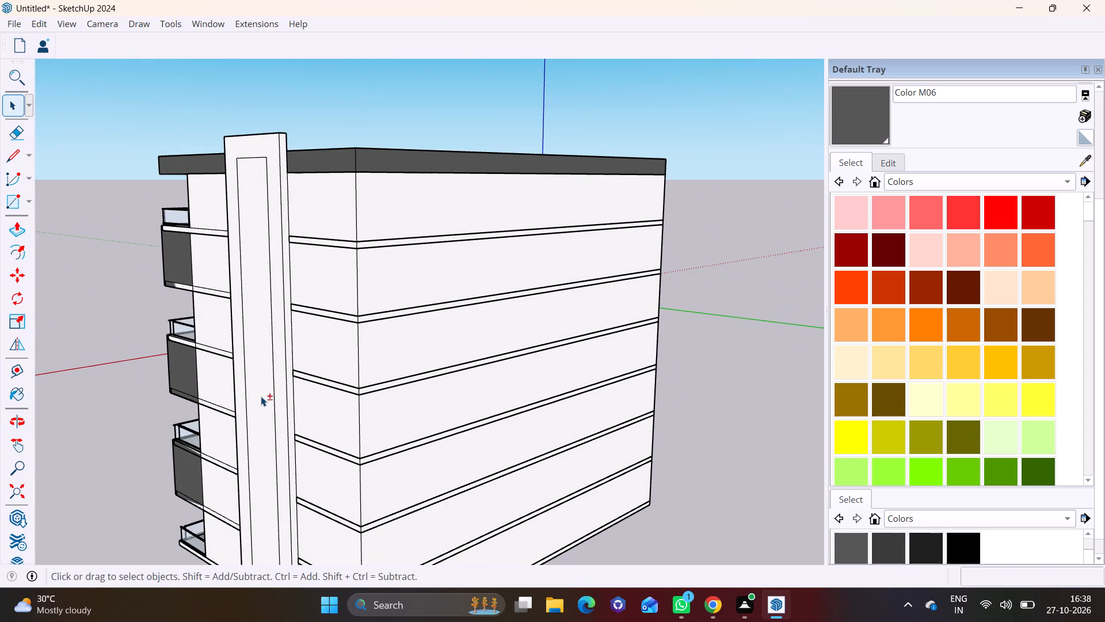
left_click(252, 390)
left_click(8, 230)
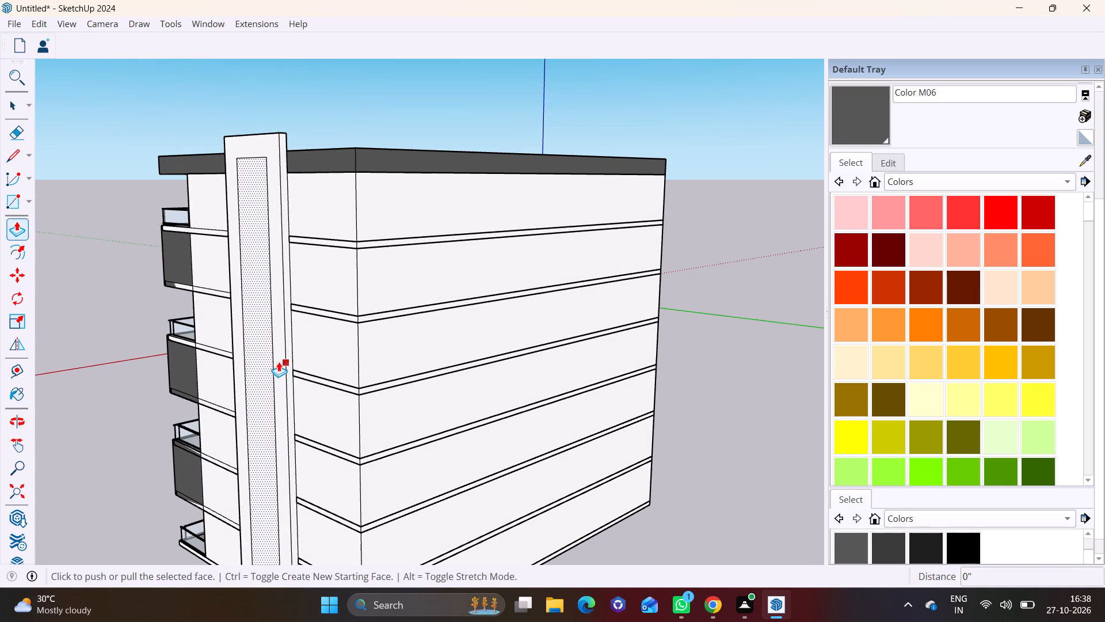
left_click(256, 361)
left_click(260, 356)
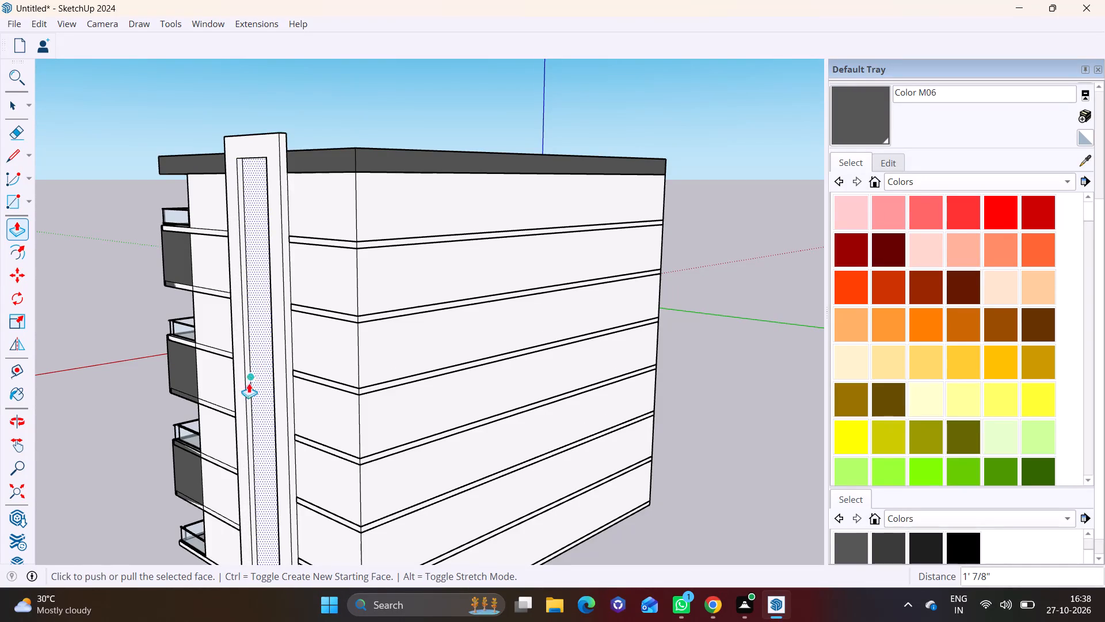
Paint the column's front frame, recess edge, side face and top face with Color M06.
scroll(249, 407, "down", 6)
middle_click_drag(287, 436, 300, 356, "shift")
scroll(242, 409, "up", 4)
middle_click_drag(333, 339, 358, 413)
left_click(866, 116)
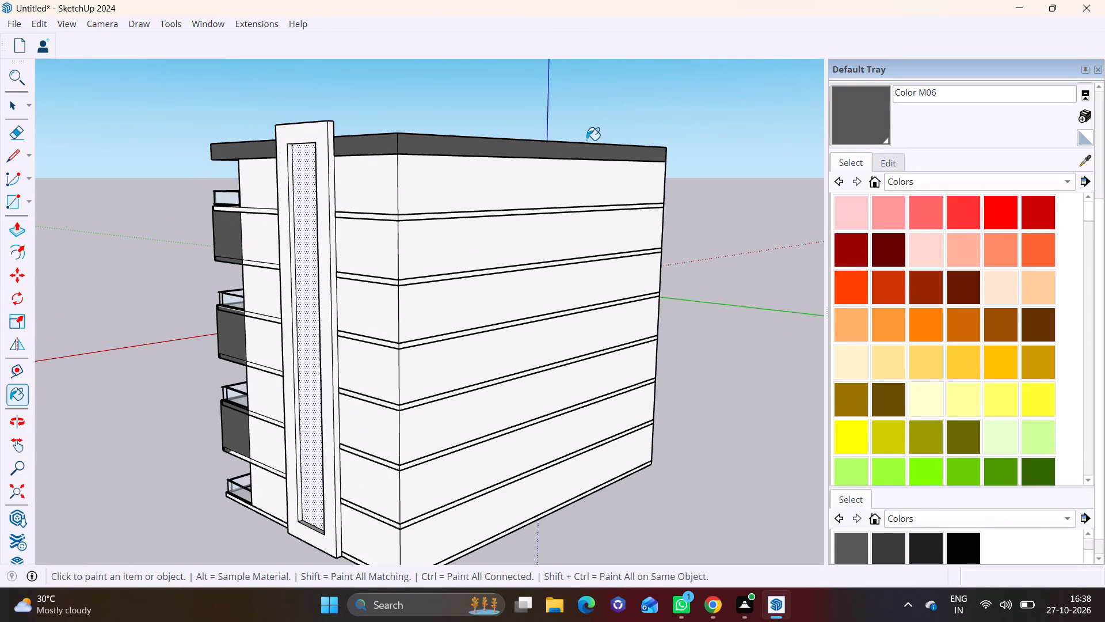
left_click(319, 138)
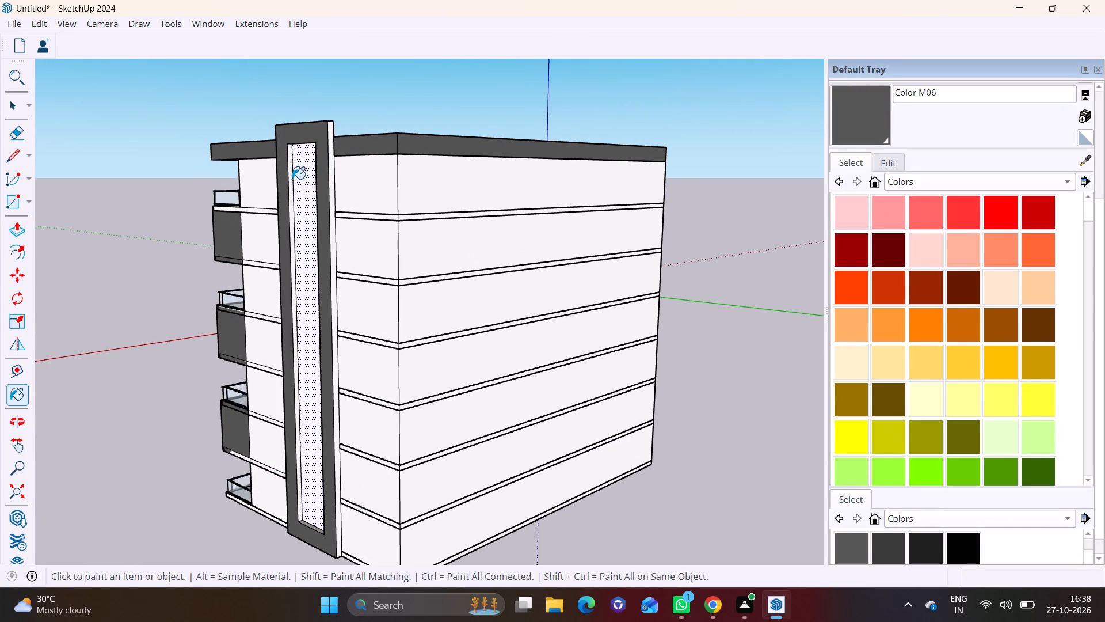
left_click(291, 179)
scroll(333, 186, "up", 2)
left_click(331, 206)
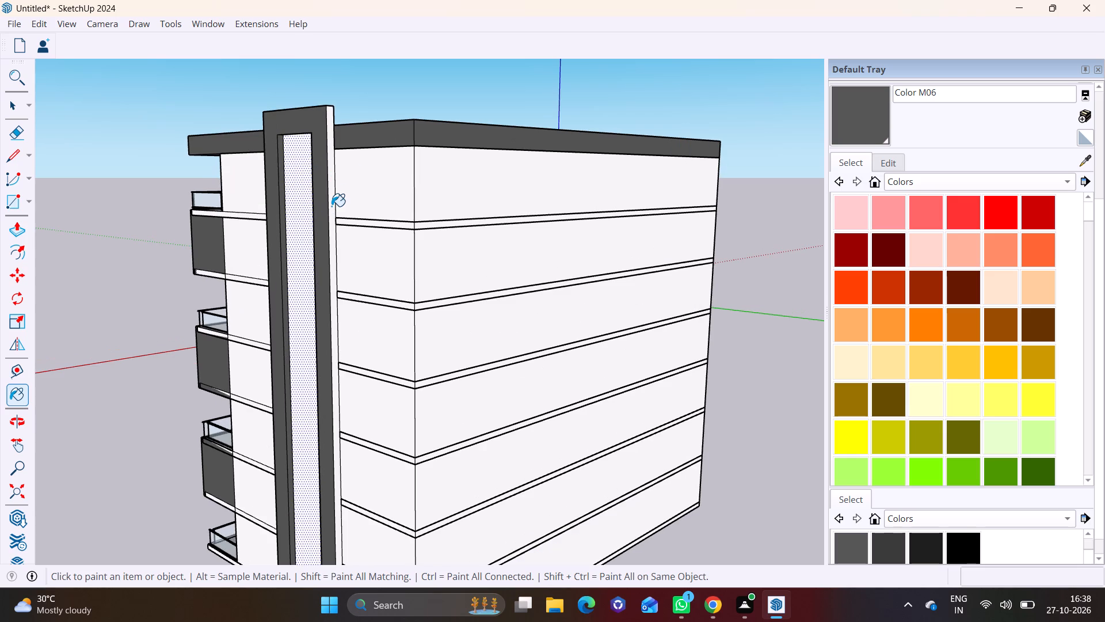
middle_click_drag(328, 163, 317, 371)
scroll(286, 343, "up", 3)
left_click(270, 399)
scroll(272, 417, "down", 3)
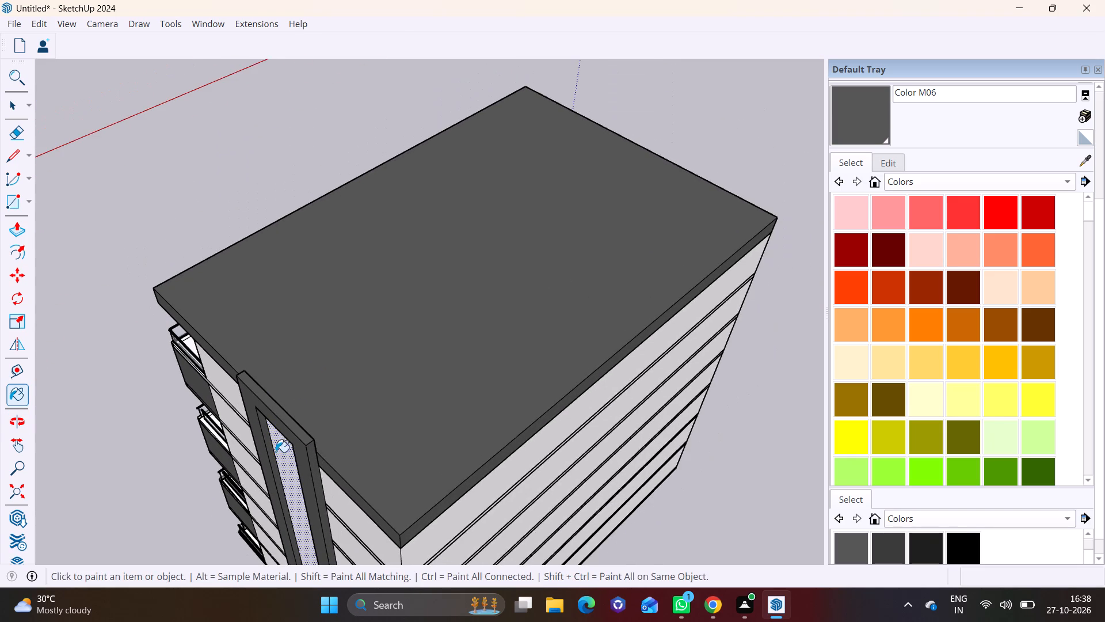
Paint the column frame's recess side edge, outer side face and underside with Color M06.
middle_click_drag(308, 449, 468, 257)
middle_click_drag(280, 519, 379, 307)
middle_click_drag(409, 404, 692, 405)
scroll(699, 399, "up", 1)
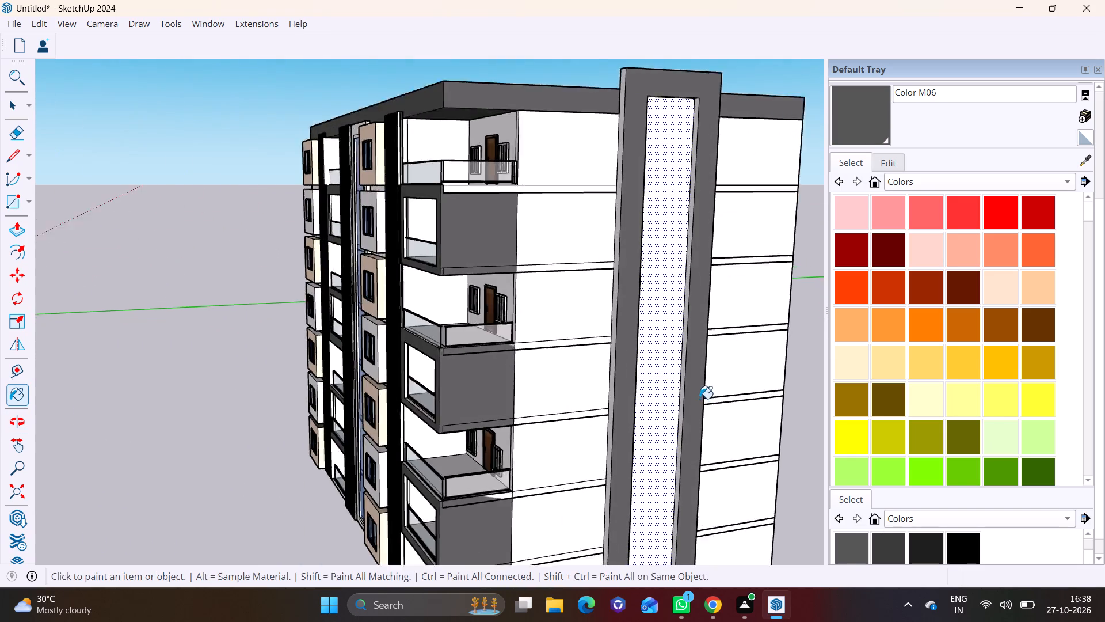
scroll(699, 399, "up", 6)
left_click(668, 349)
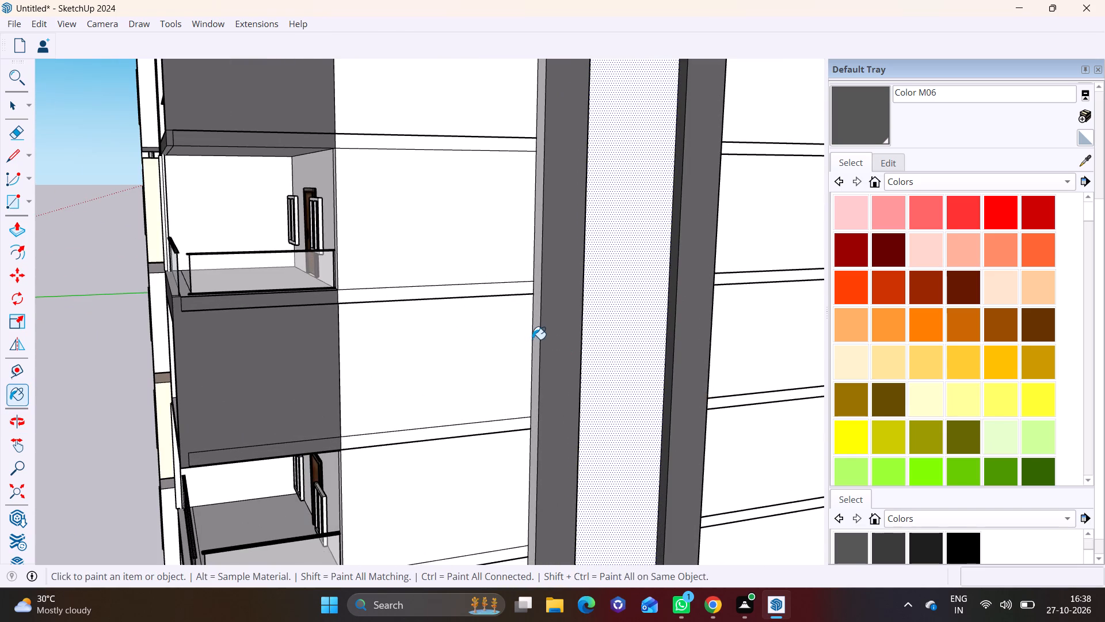
left_click(535, 338)
scroll(557, 390, "down", 6)
middle_click_drag(596, 457, 462, 234)
middle_click_drag(490, 396, 470, 293)
scroll(470, 333, "up", 6)
middle_click_drag(444, 358, 451, 251)
scroll(444, 251, "up", 3)
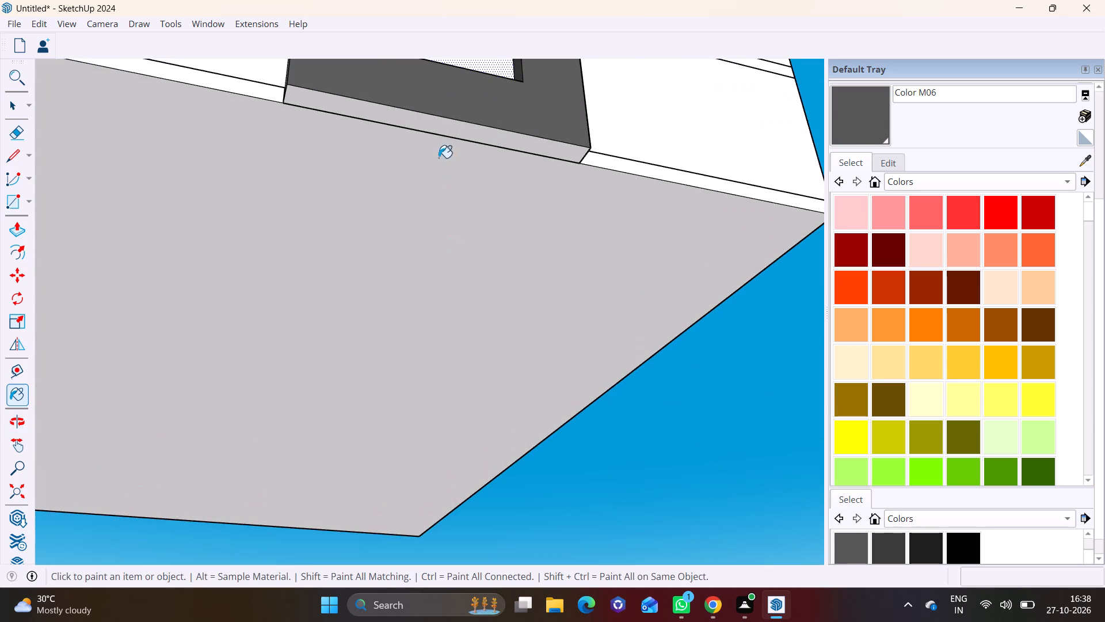
left_click(463, 131)
Paint the bottom and top edges of the column's recess with Color M06 and clear the selection.
scroll(466, 162, "down", 3)
middle_click_drag(448, 122, 277, 283)
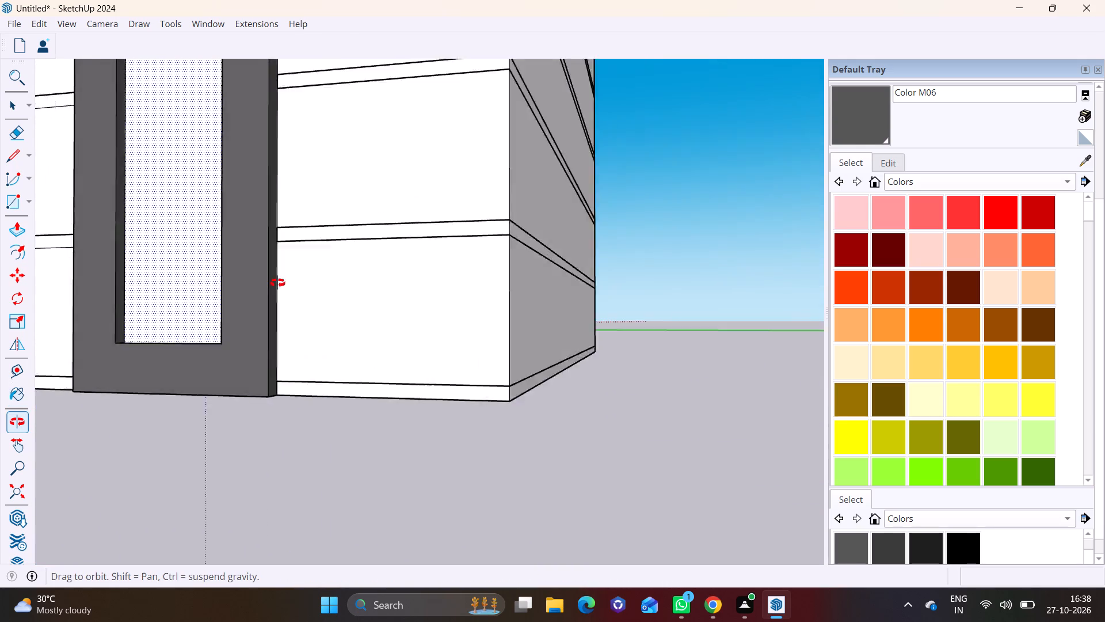
middle_click_drag(277, 283, 314, 387)
middle_click_drag(317, 319, 323, 202, "shift")
middle_click_drag(295, 315, 290, 378)
scroll(149, 437, "up", 3)
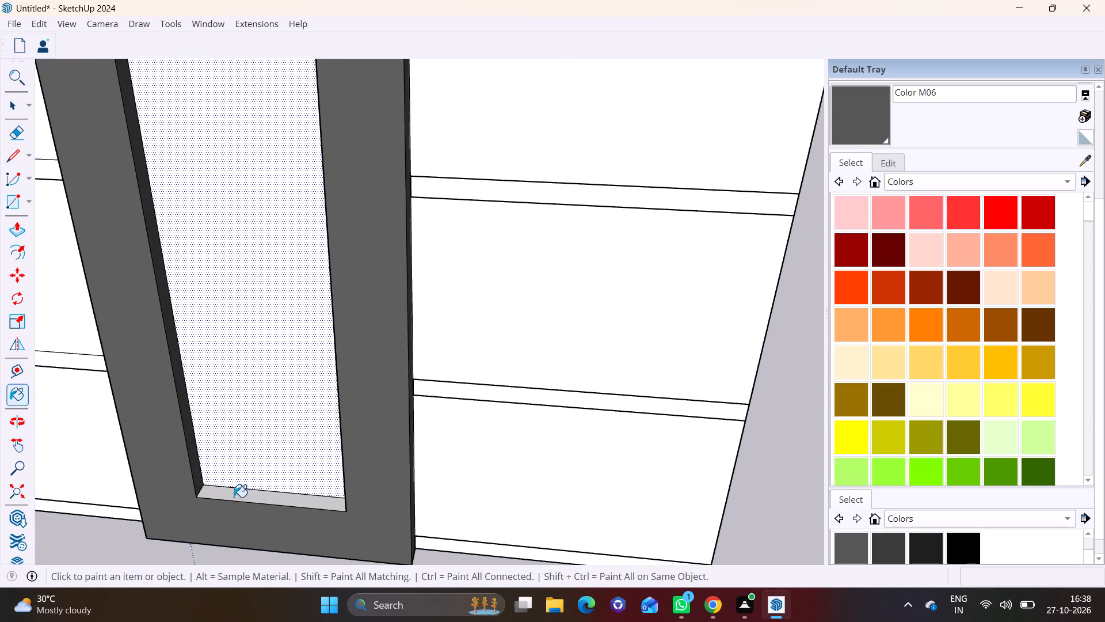
left_click(236, 496)
scroll(226, 486, "down", 8)
scroll(238, 119, "down", 1, "shift")
middle_click_drag(237, 132, 254, 350, "shift")
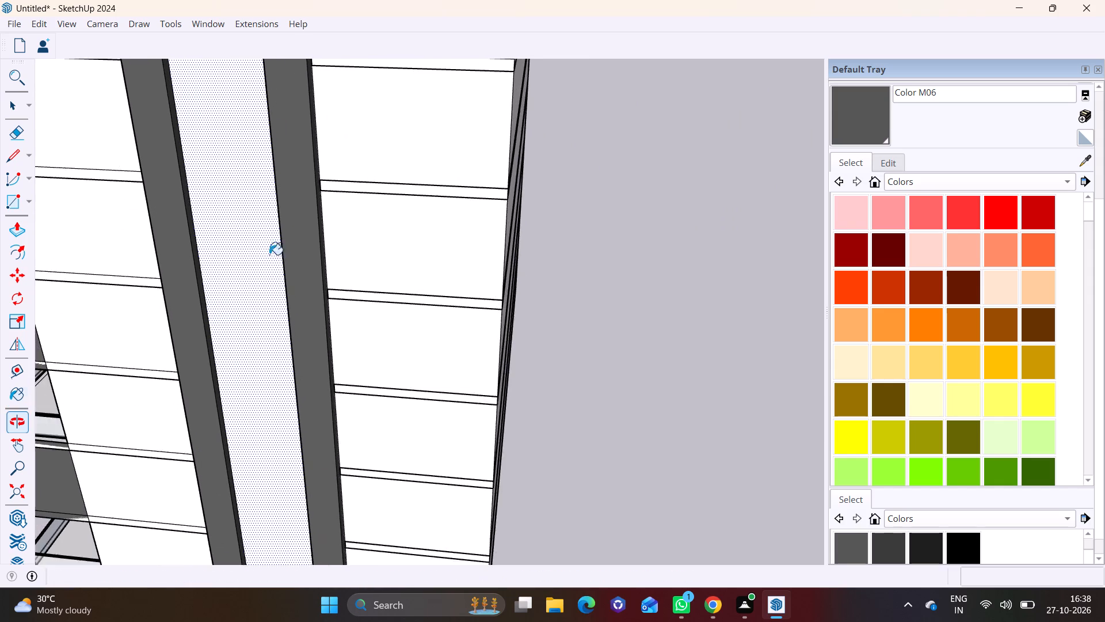
scroll(269, 118, "down", 13)
middle_click_drag(245, 134, 236, 288, "shift")
middle_click_drag(238, 278, 270, 119)
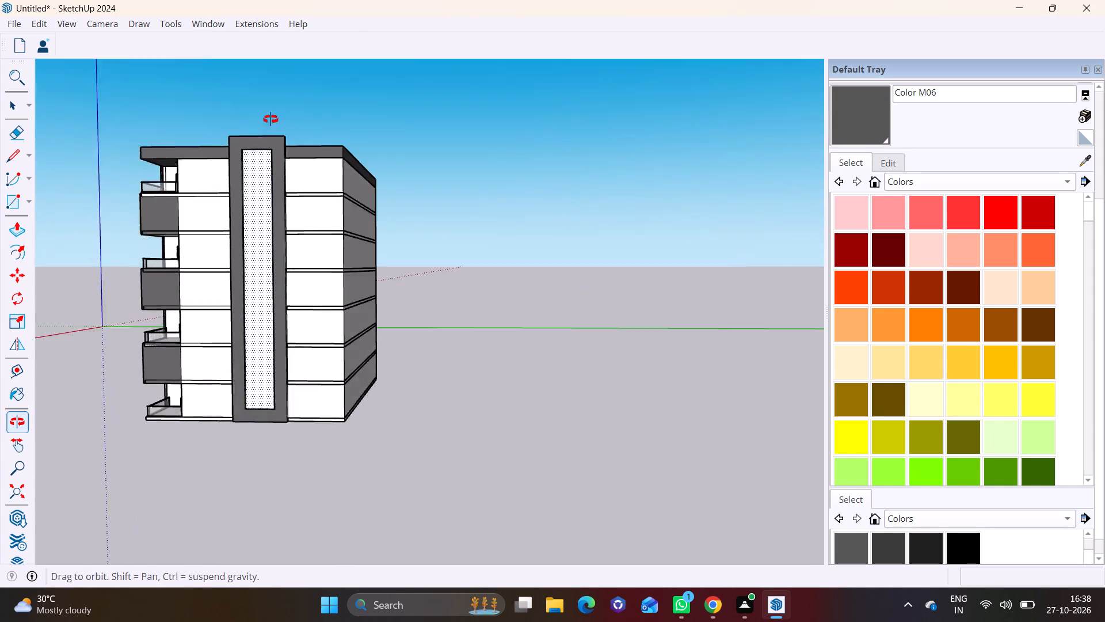
middle_click_drag(270, 119, 272, 112)
scroll(258, 126, "up", 8)
middle_click_drag(257, 146, 276, 81)
scroll(304, 80, "up", 7)
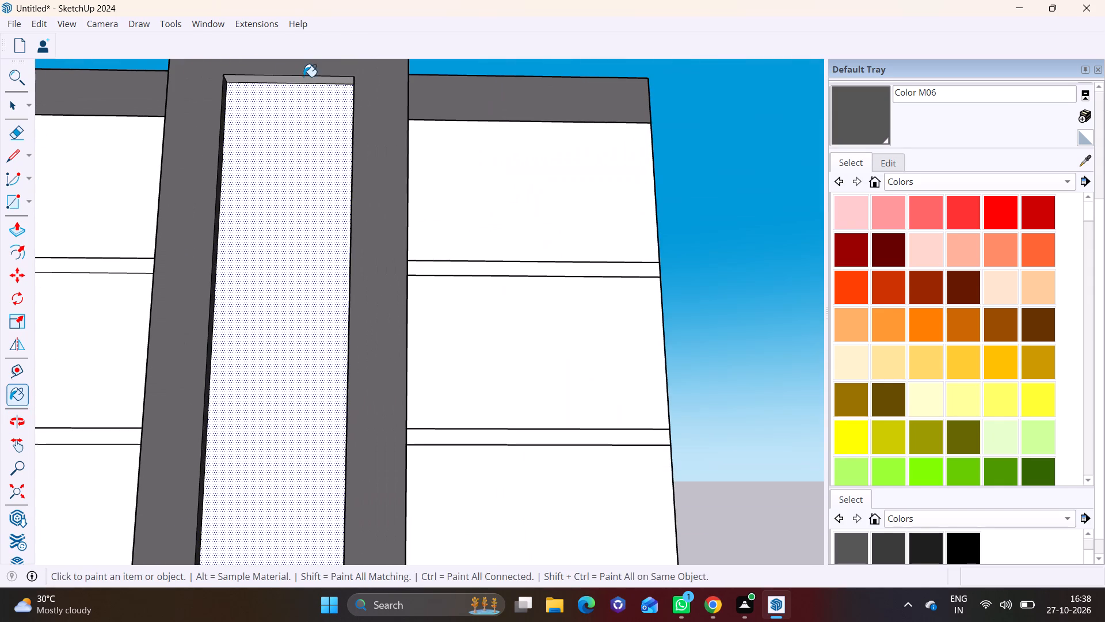
left_click(303, 80)
scroll(302, 189, "down", 16)
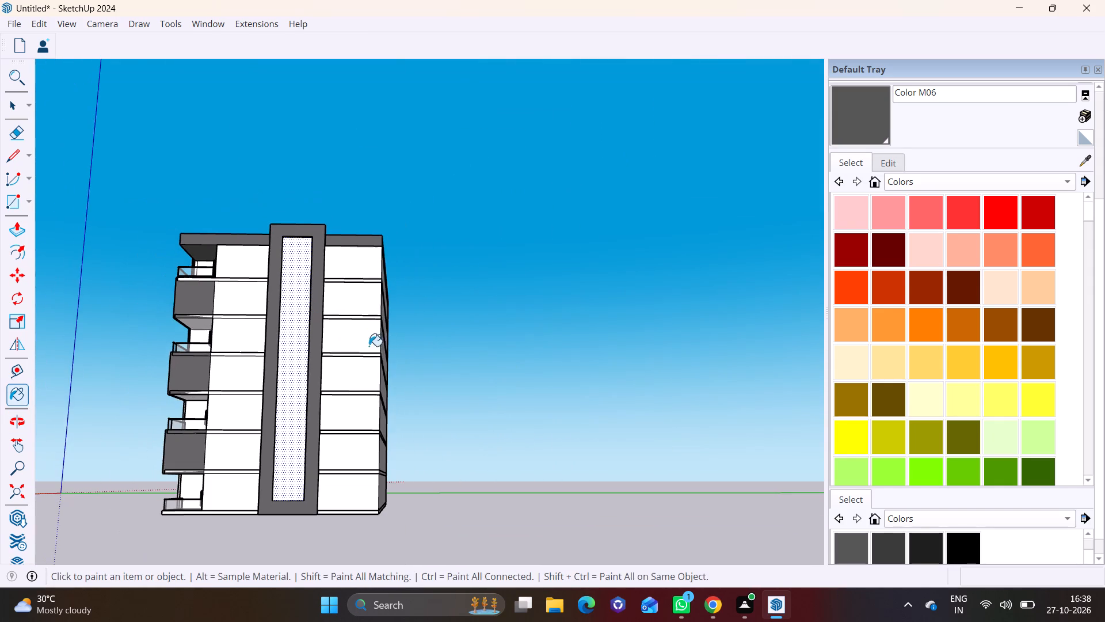
key("space")
left_click(463, 397)
Examine the painted column frame and the building's side and balcony facades from several angles.
middle_click_drag(410, 354, 386, 473)
scroll(376, 473, "up", 4)
middle_click_drag(363, 476, 382, 423, "shift")
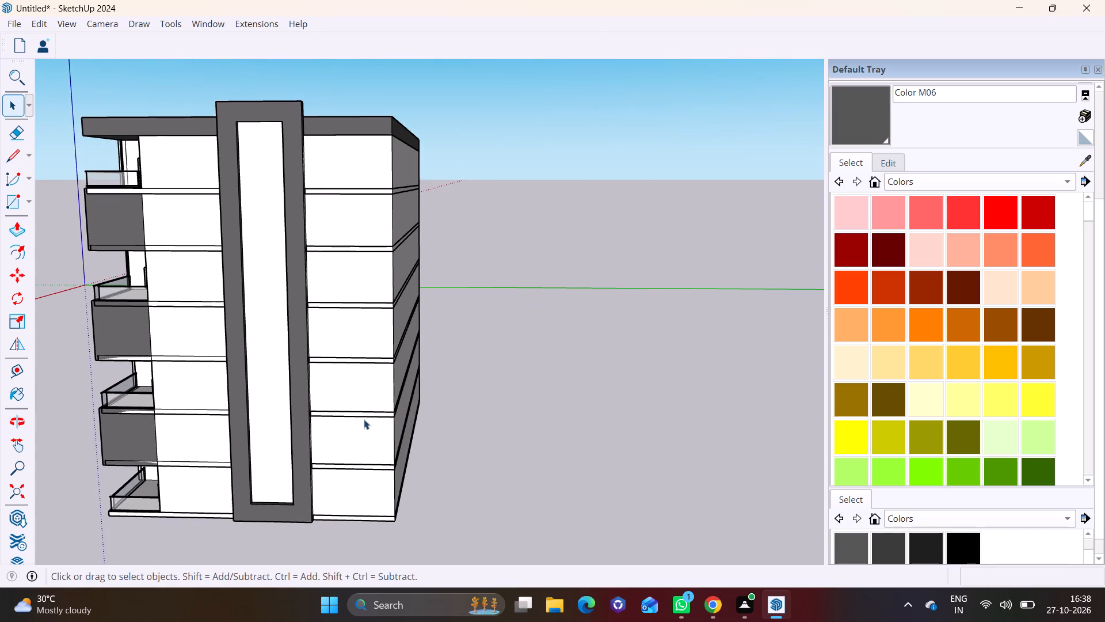
middle_click_drag(361, 414, 425, 385)
middle_click_drag(321, 313, 340, 496, "shift")
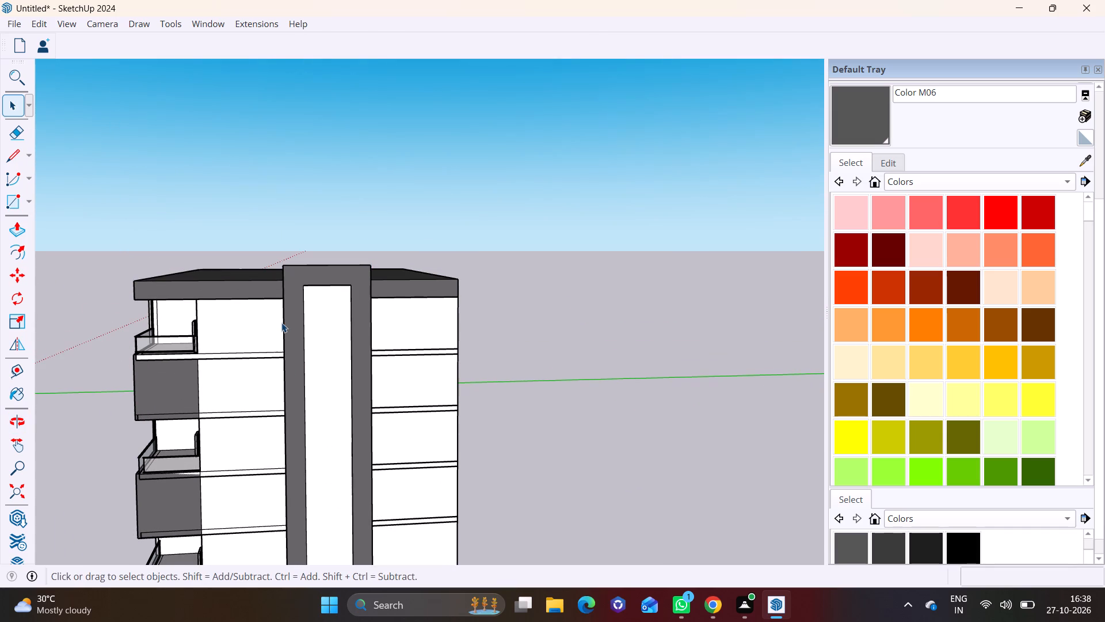
middle_click_drag(281, 323, 405, 311)
scroll(424, 435, "down", 6)
middle_click_drag(441, 503, 438, 392, "shift")
middle_click_drag(440, 432, 500, 422)
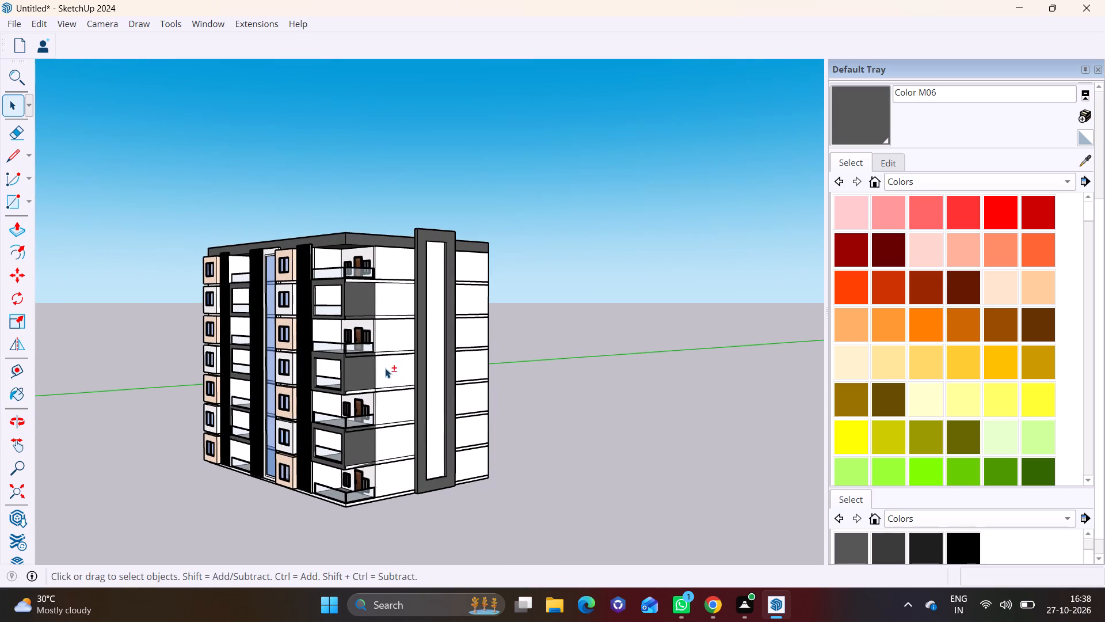
Pull the top-floor side-wall panel between the balcony and the column frame outward by 9 1/2".
middle_click_drag(382, 368, 302, 424, "shift")
scroll(290, 422, "up", 4)
scroll(296, 253, "up", 2)
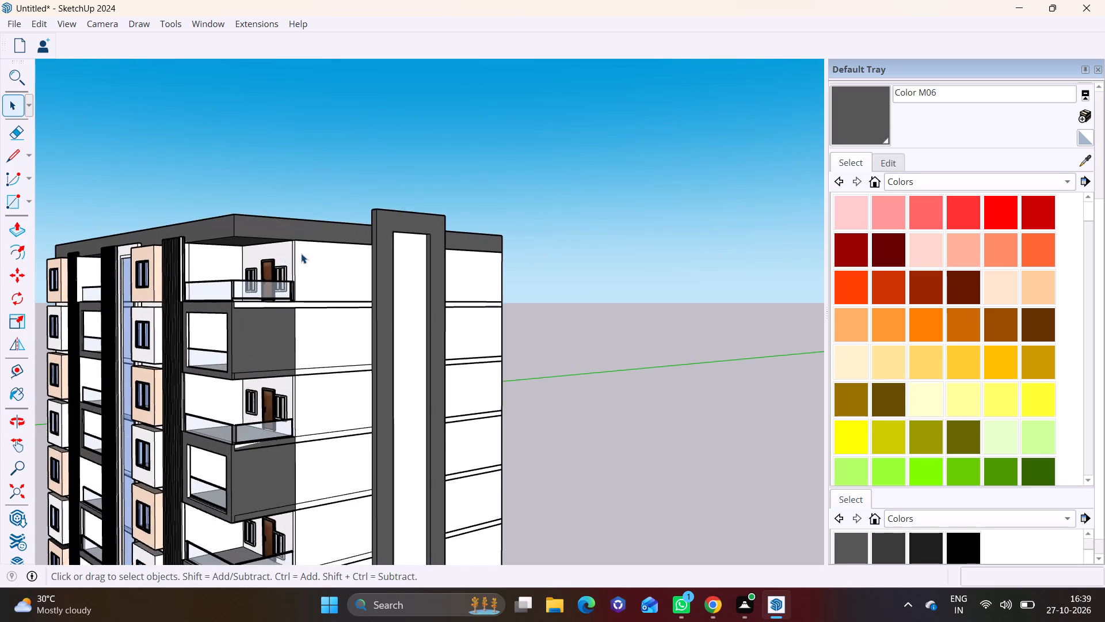
scroll(301, 253, "up", 9)
left_click(319, 283)
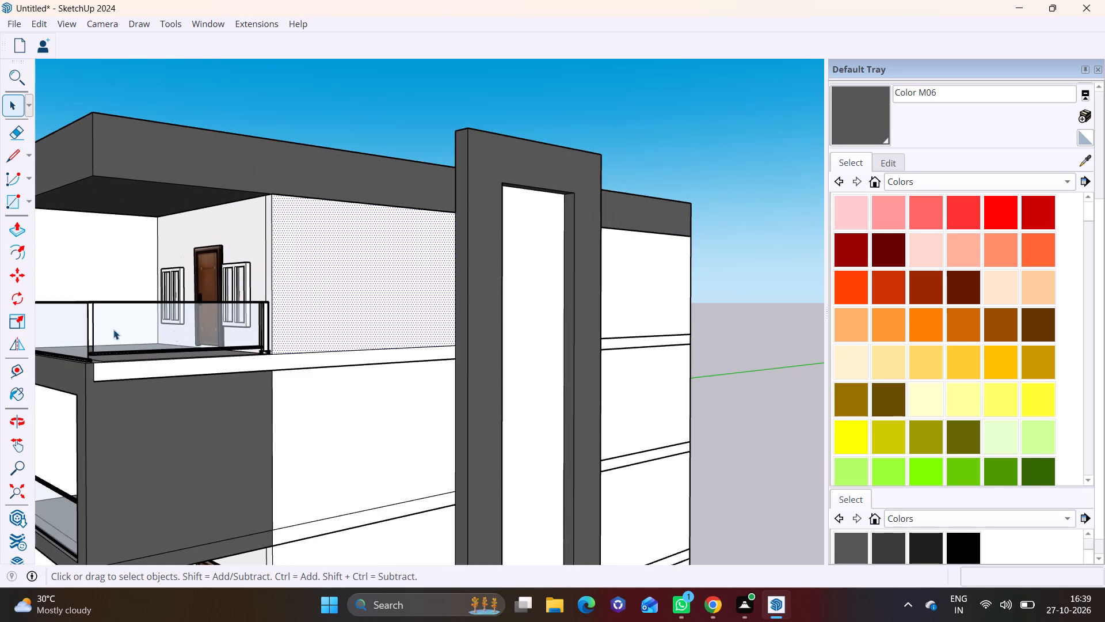
left_click(16, 229)
left_click(334, 308)
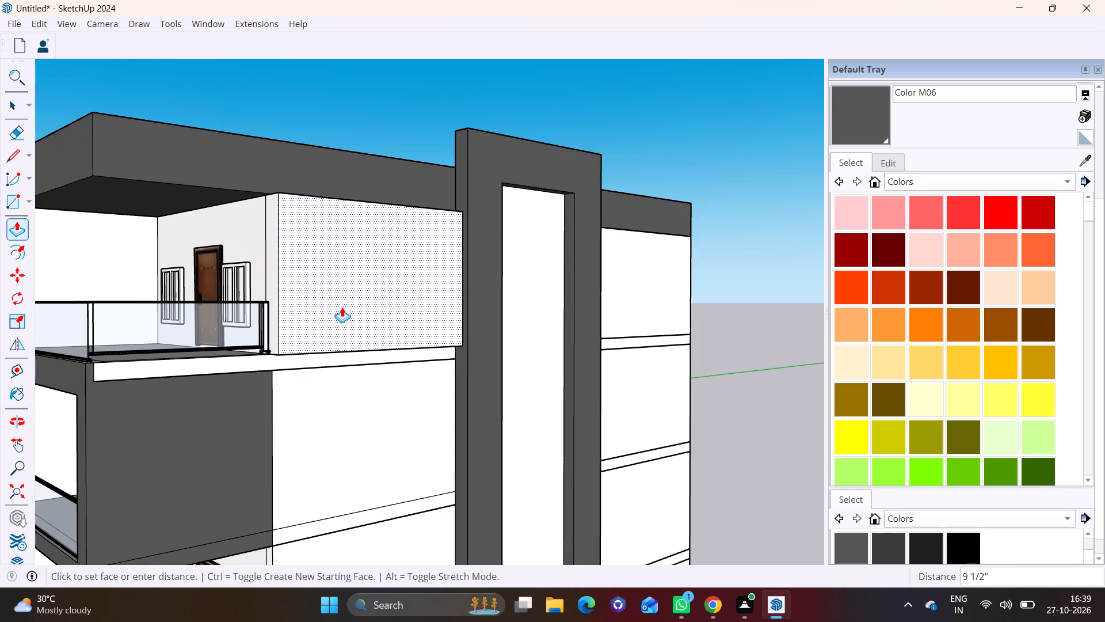
left_click(342, 307)
Pull the side-wall panel on the second floor from the top, beside the column frame, outward by 9 1/2".
scroll(340, 408, "down", 1)
middle_click_drag(359, 418, 334, 322)
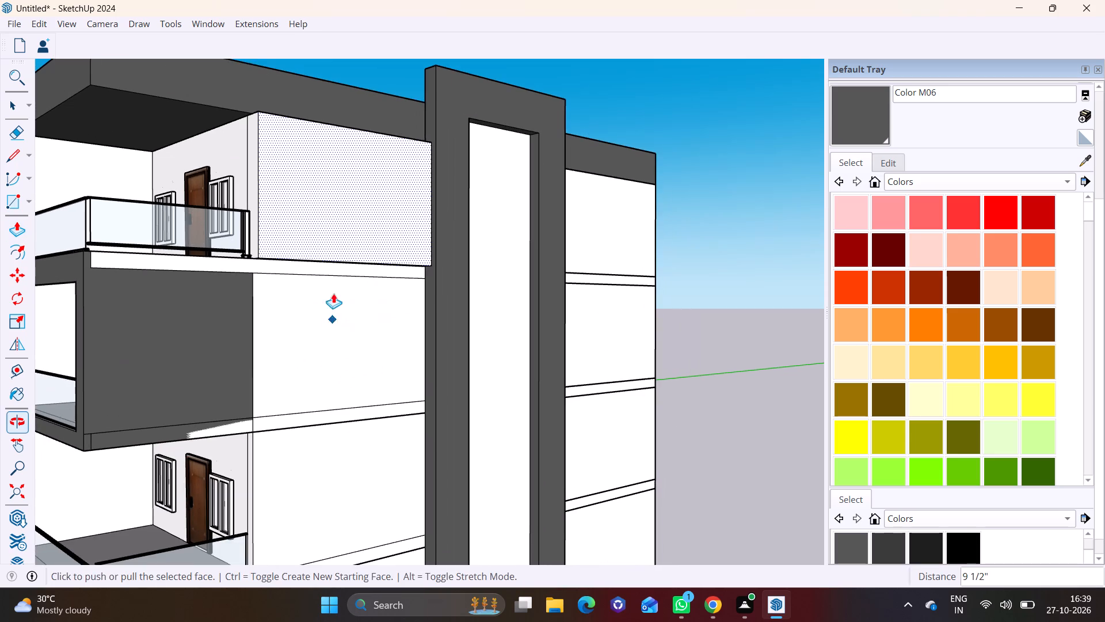
key("space")
left_click(319, 352)
left_click(18, 234)
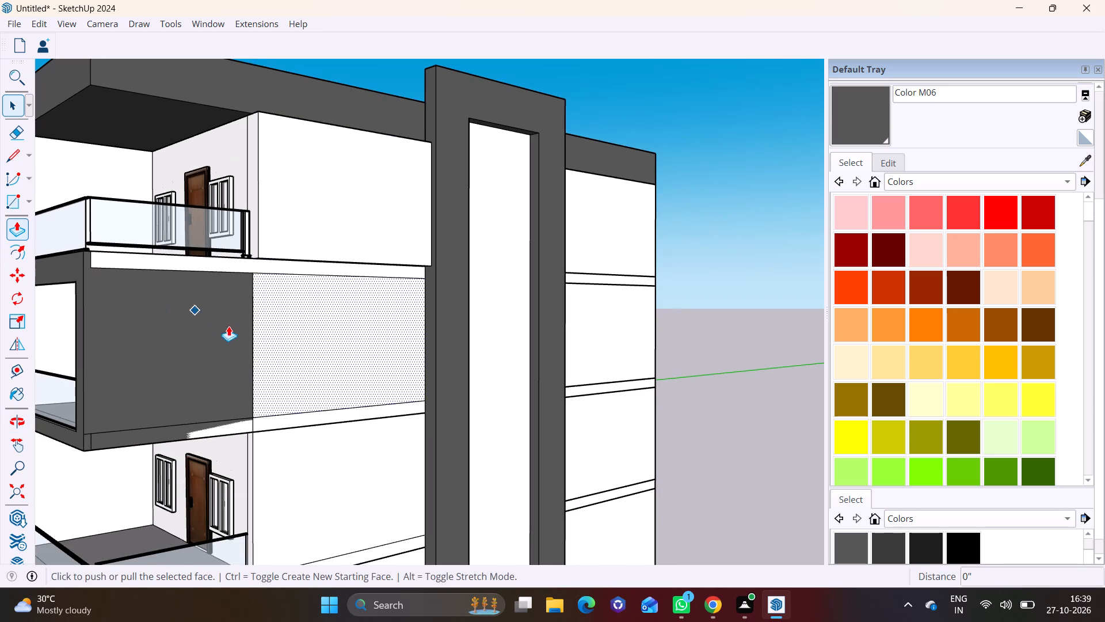
left_click(272, 331)
left_click(287, 257)
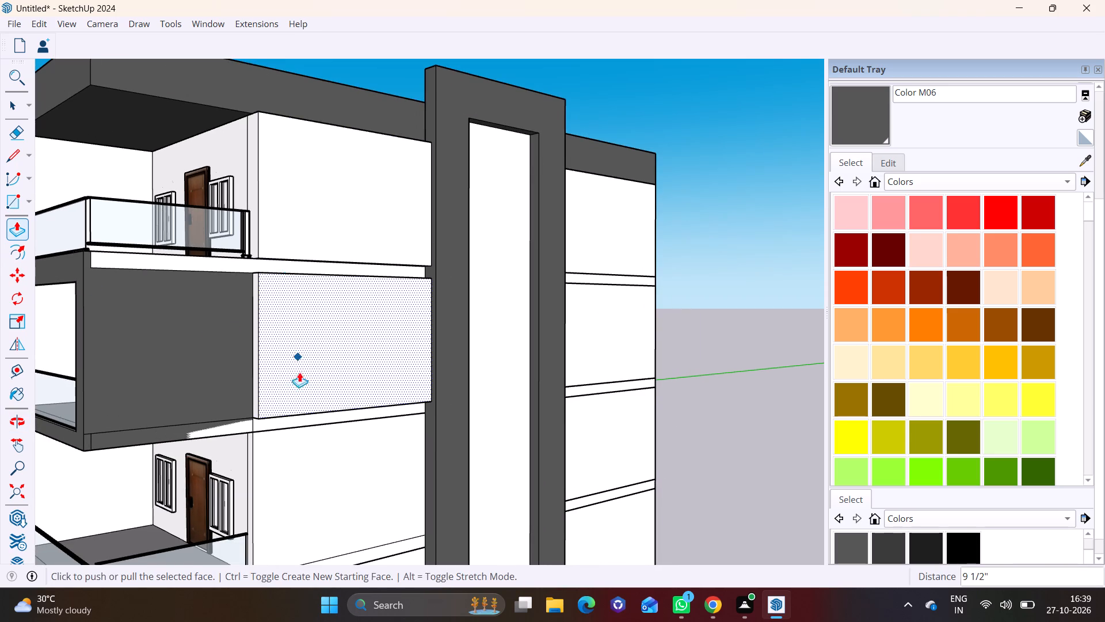
Pull the balcony-side wall panel on the third floor from the top outward by 9 1/2".
scroll(299, 375, "down", 2)
middle_click_drag(331, 435, 316, 303, "shift")
key("space")
left_click(298, 341)
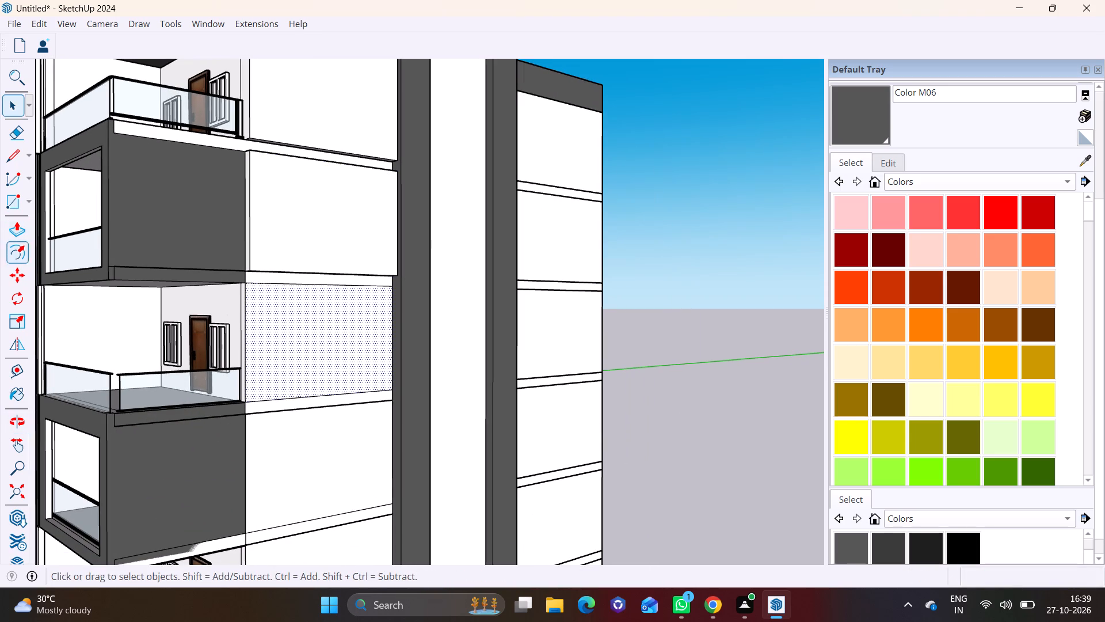
left_click(9, 233)
left_click(283, 324)
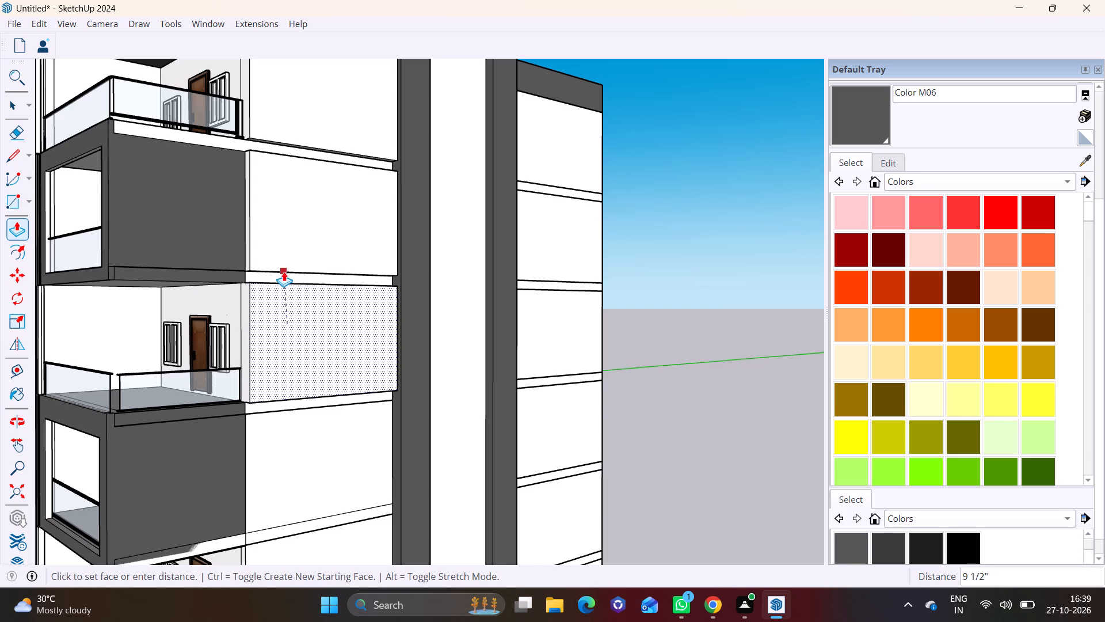
left_click(284, 271)
Pull the balcony-side wall panel on the fourth floor from the top outward, flush with the raised panel above.
scroll(284, 374, "down", 3)
middle_click_drag(289, 403, 276, 270, "shift")
key("space")
left_click(289, 318)
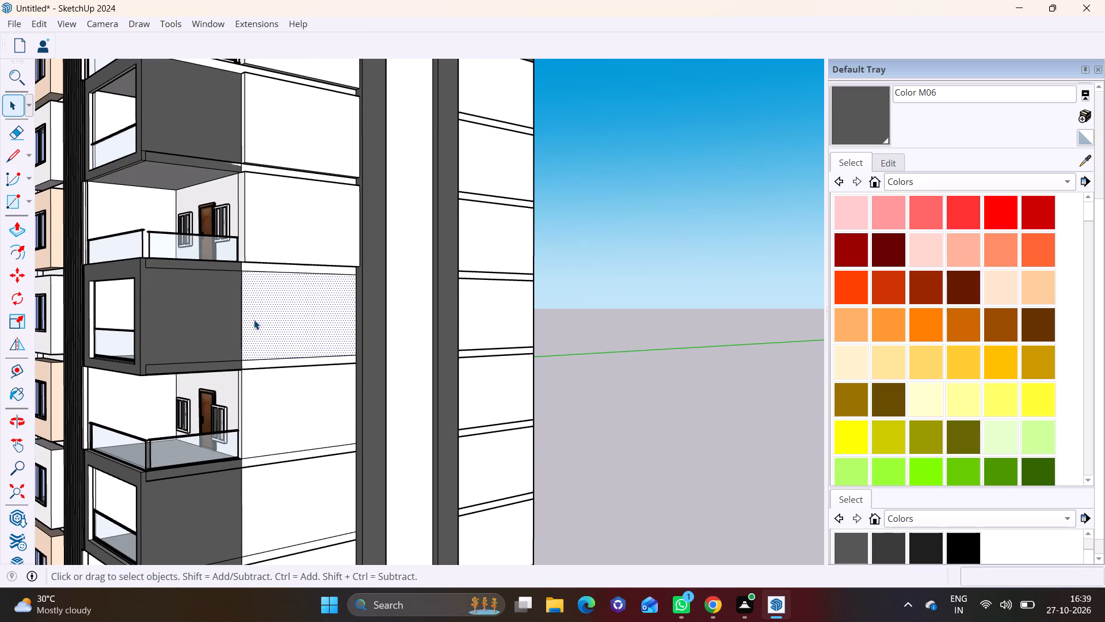
left_click(24, 220)
left_click(256, 305)
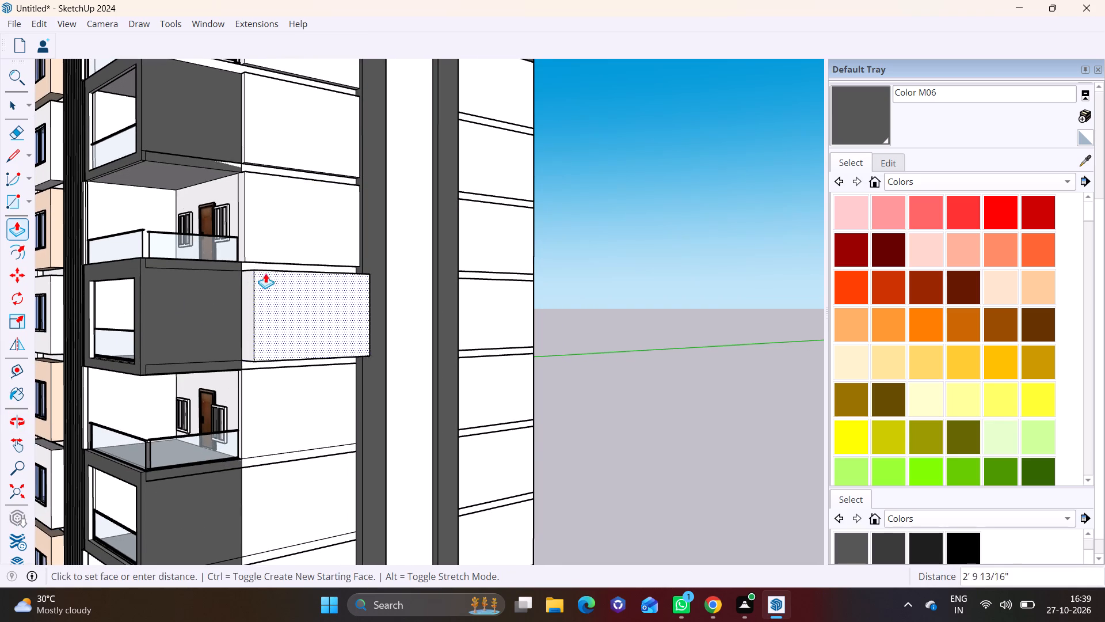
left_click(254, 256)
Pull the balcony-side wall panel on the fifth floor from the top outward, flush with the raised panel above.
scroll(265, 327, "down", 2)
middle_click_drag(284, 367, 269, 289, "shift")
key("space")
left_click(277, 316)
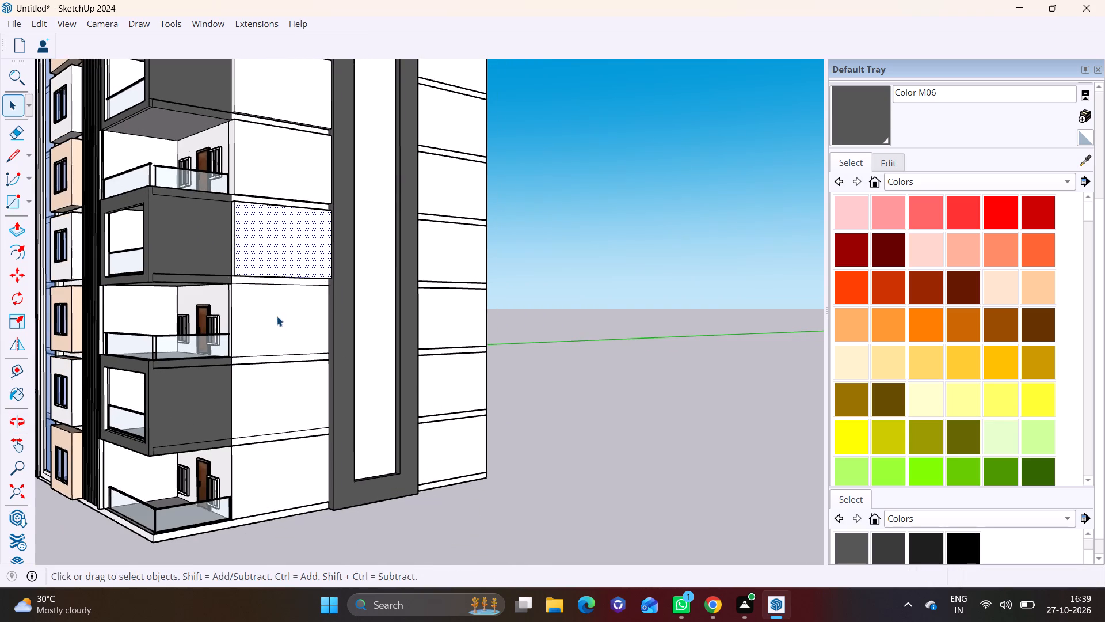
scroll(265, 311, "up", 7)
left_click(10, 224)
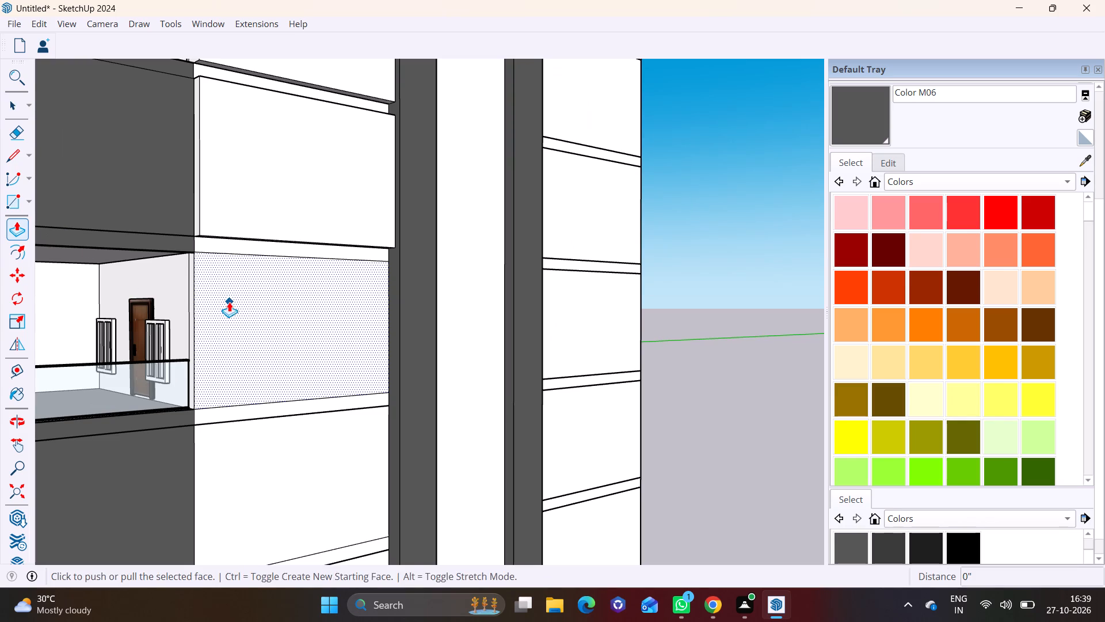
left_click(229, 302)
left_click(218, 234)
Pull the side-wall panel directly above the ground floor outward, flush with the raised panel above it.
scroll(240, 337, "down", 2)
middle_click_drag(266, 404, 252, 296, "shift")
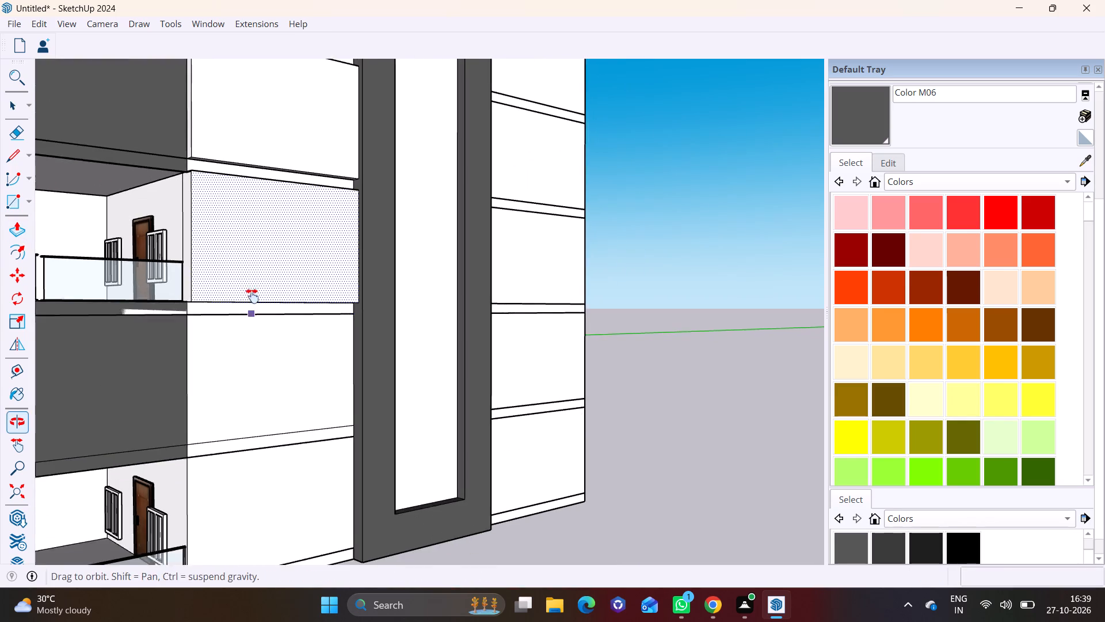
middle_click_drag(252, 296, 254, 291, "shift")
key("space")
left_click(261, 343)
left_click(9, 226)
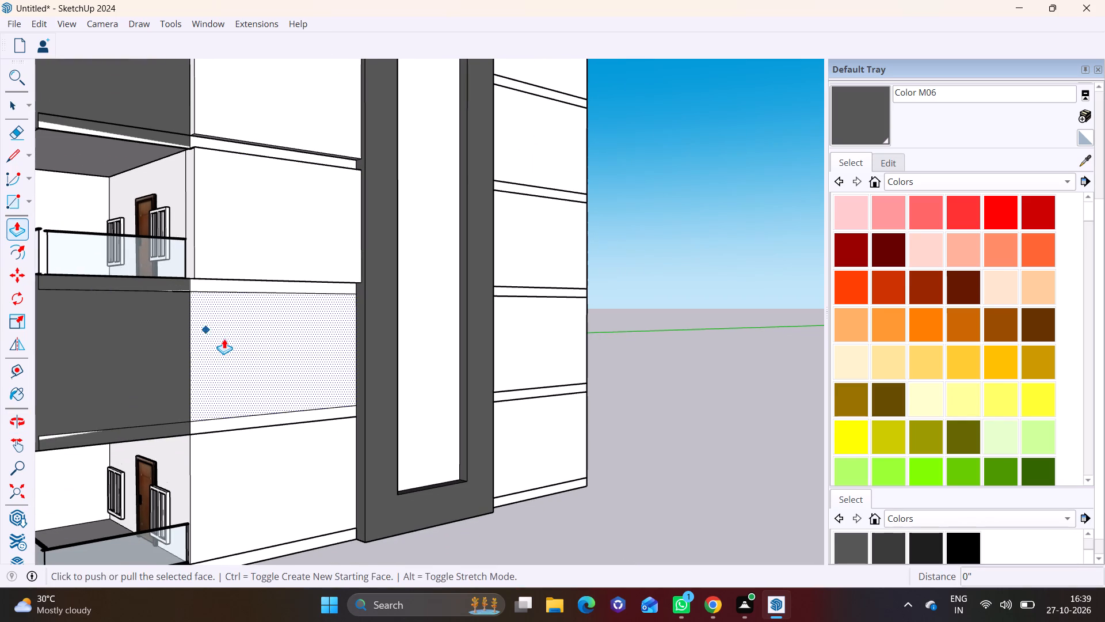
left_click(239, 329)
left_click(237, 276)
Pull the ground-floor side-wall panel between the balcony and the column frame outward by 9 1/2".
scroll(269, 356, "down", 1)
middle_click_drag(298, 390, 319, 350, "shift")
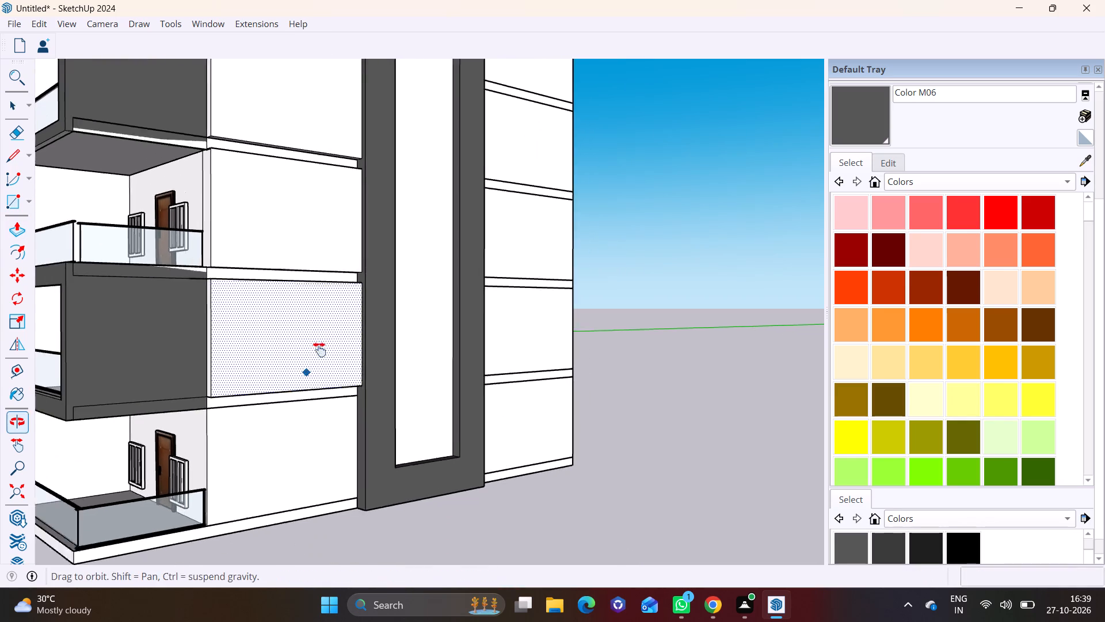
middle_click_drag(319, 350, 338, 323, "shift")
key("space")
left_click(301, 396)
middle_click_drag(299, 397, 420, 410)
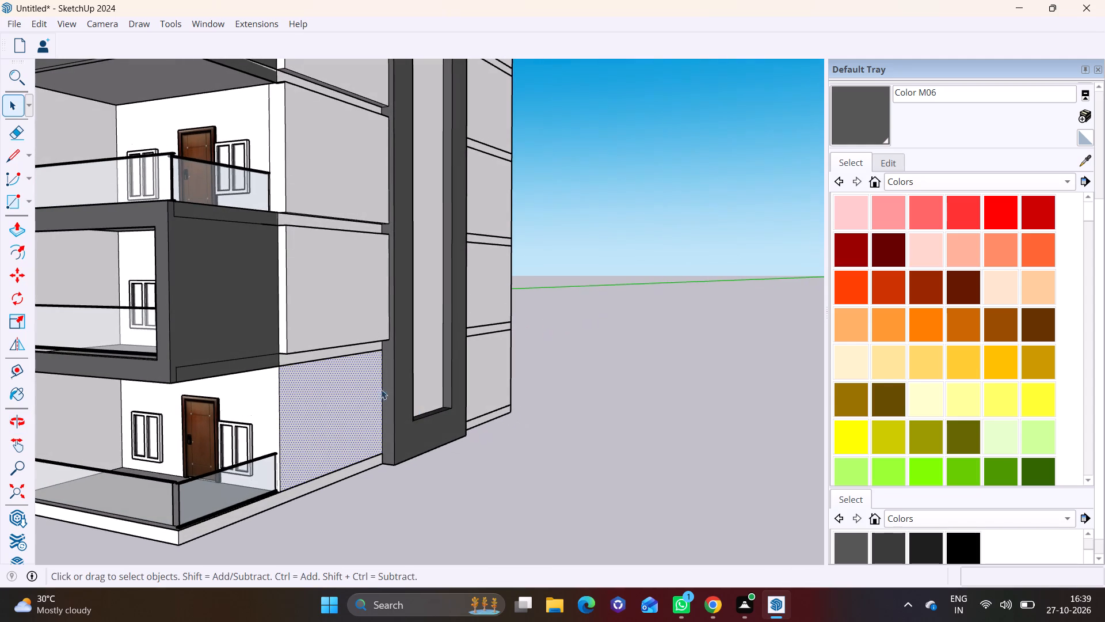
left_click(25, 234)
left_click(315, 400)
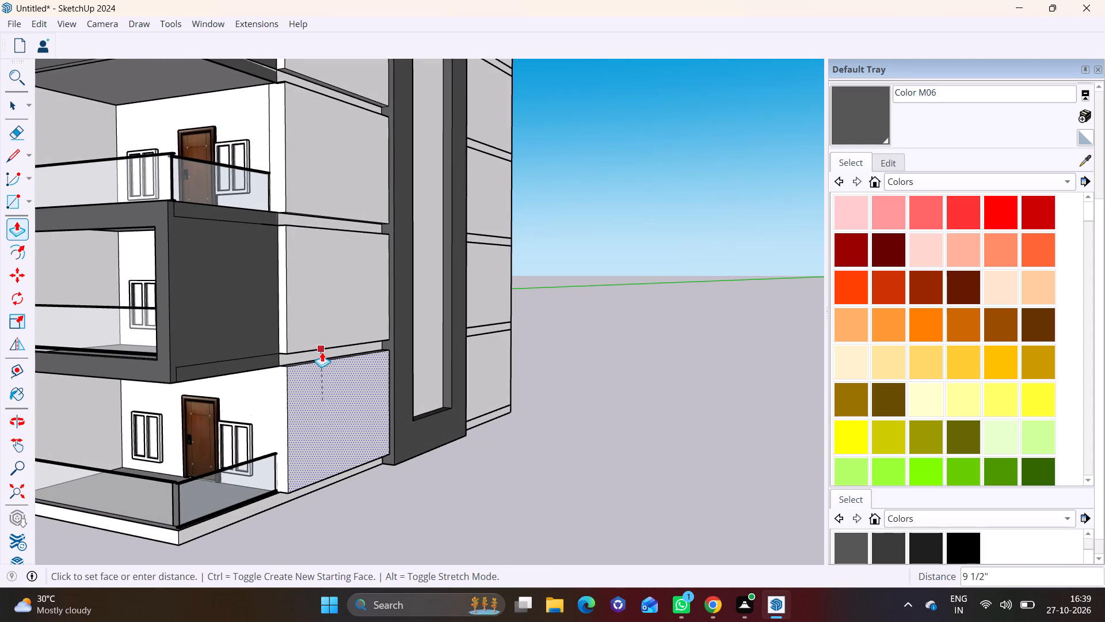
left_click(322, 352)
key("space")
left_click(382, 502)
Open the base slab for editing, pull its side edge face outward by 9 1/2", and exit the slab.
middle_click_drag(313, 434, 282, 356)
scroll(282, 356, "down", 1)
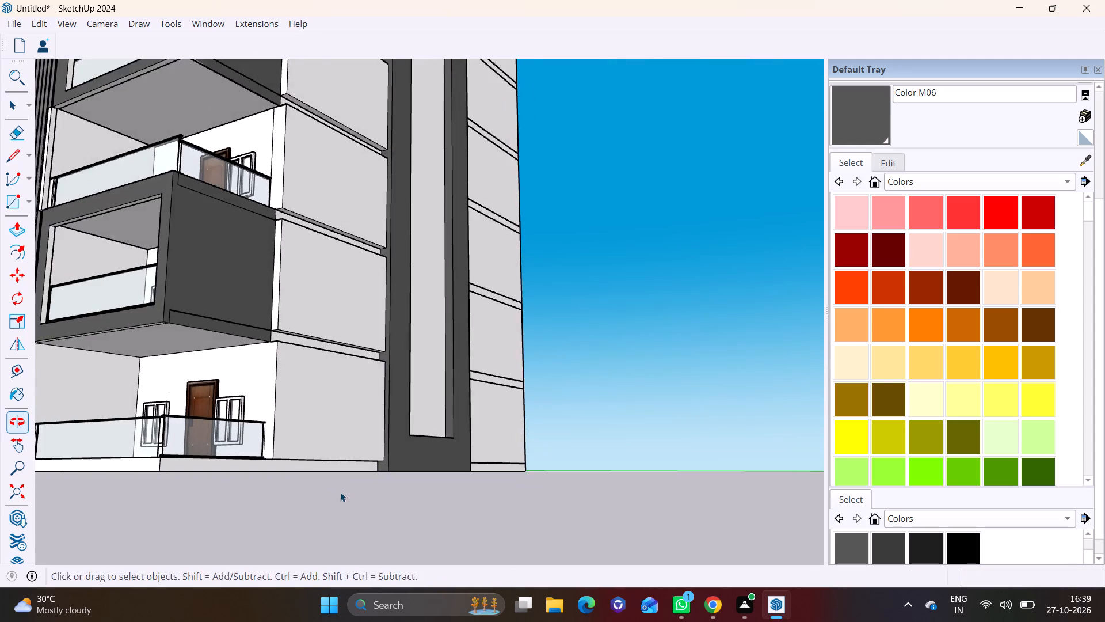
scroll(341, 492, "up", 1)
middle_click_drag(347, 484, 368, 424, "shift")
scroll(368, 419, "up", 3)
left_click(356, 399)
double_click(355, 399)
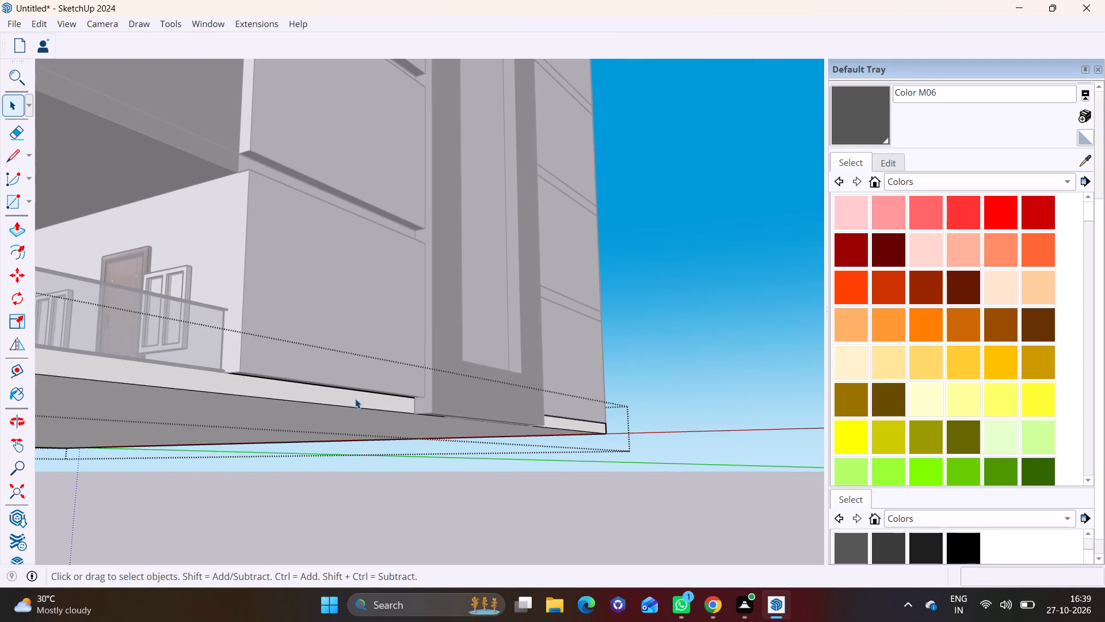
left_click(351, 401)
left_click(327, 400)
middle_click_drag(346, 377, 346, 475)
middle_click_drag(342, 456, 363, 388, "shift")
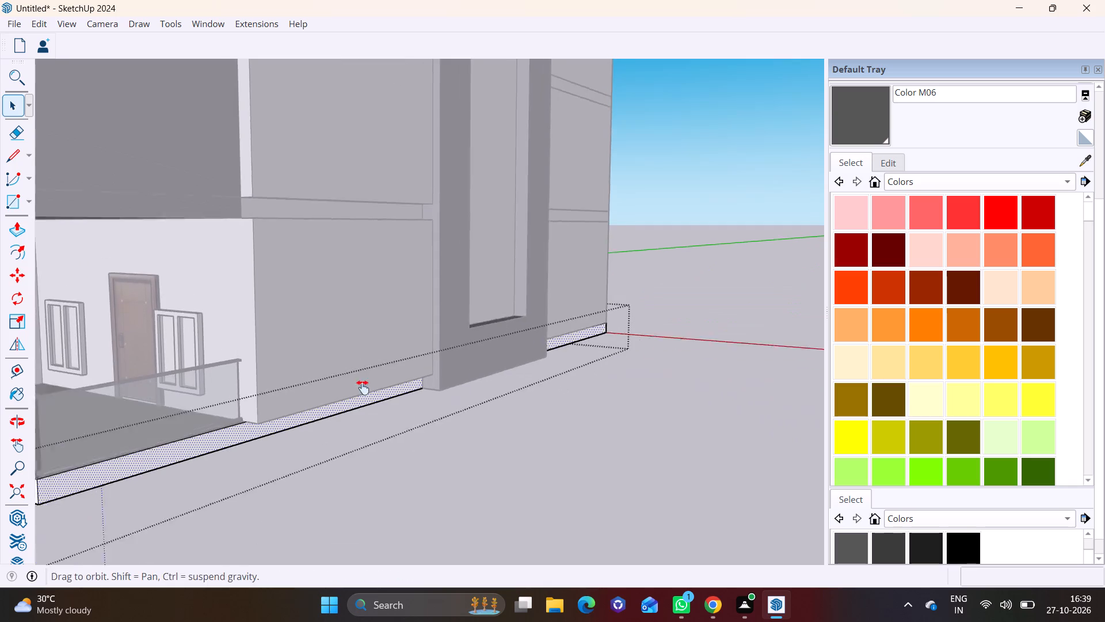
middle_click_drag(363, 388, 405, 361, "shift")
scroll(177, 397, "up", 2)
middle_click_drag(184, 414, 155, 295)
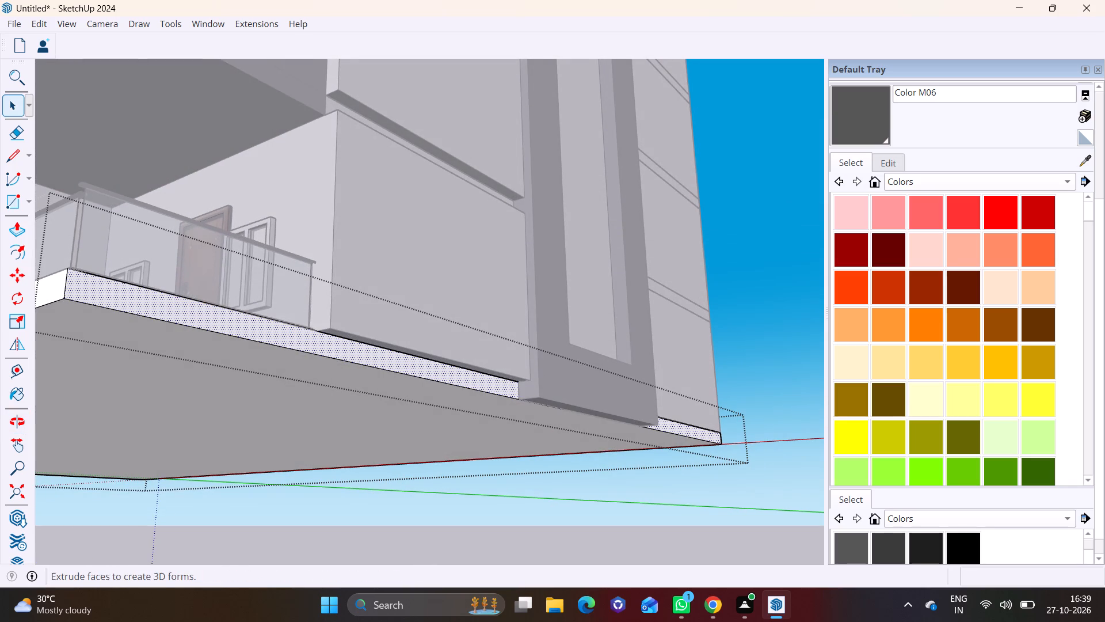
left_click(13, 227)
left_click(304, 336)
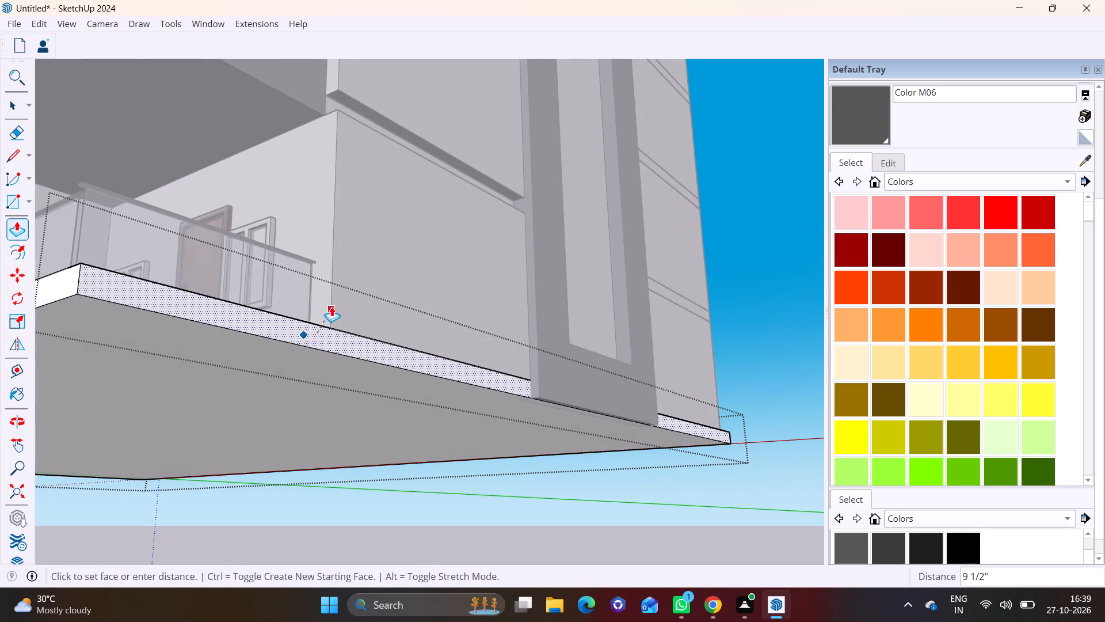
left_click(331, 304)
key("space")
left_click(776, 356)
middle_click_drag(523, 461, 483, 546)
scroll(451, 452, "down", 6)
middle_click_drag(480, 261, 323, 332, "shift")
scroll(319, 330, "down", 1)
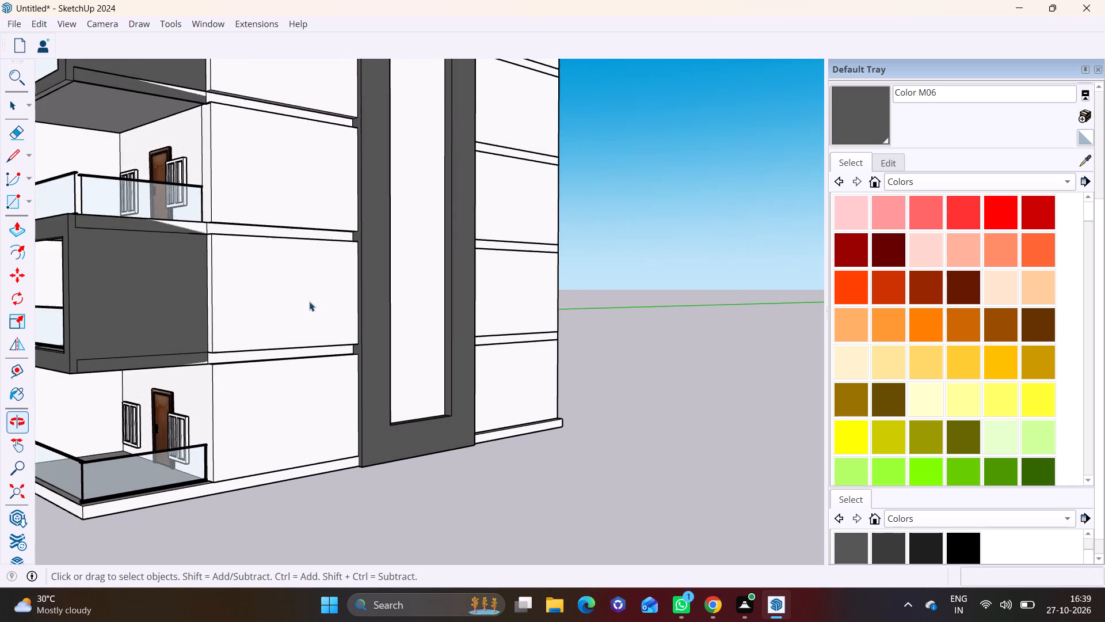
Examine the side facade's thickened wall panels, slab edges and column frame from the ground floor up to the roof.
middle_click_drag(200, 304, 93, 320)
scroll(421, 218, "up", 6)
middle_click_drag(358, 253, 455, 240)
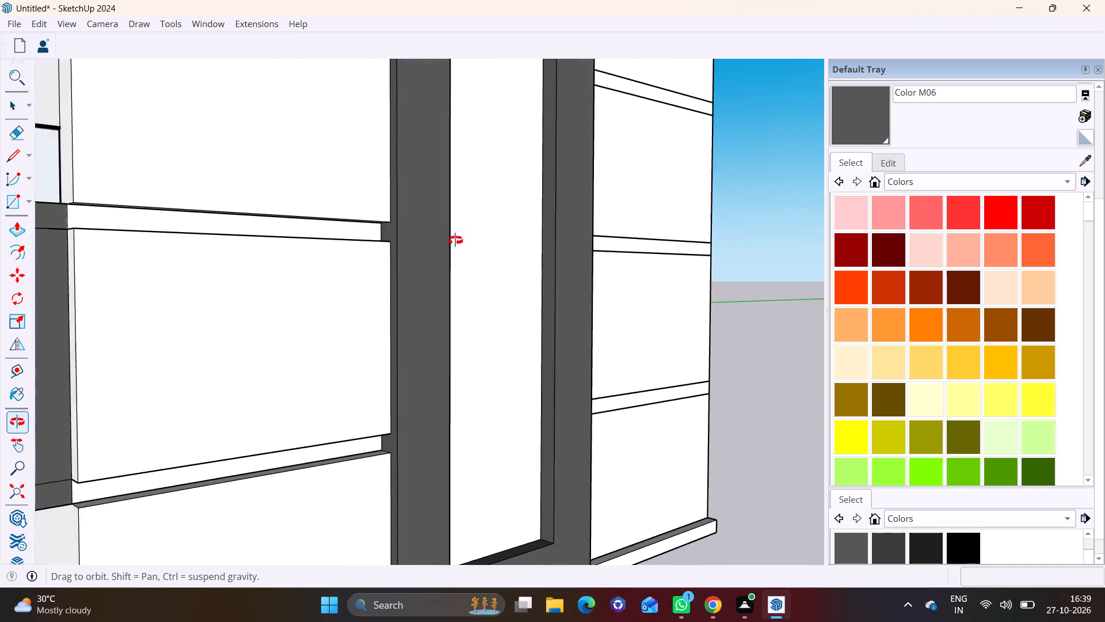
middle_click_drag(455, 240, 548, 186)
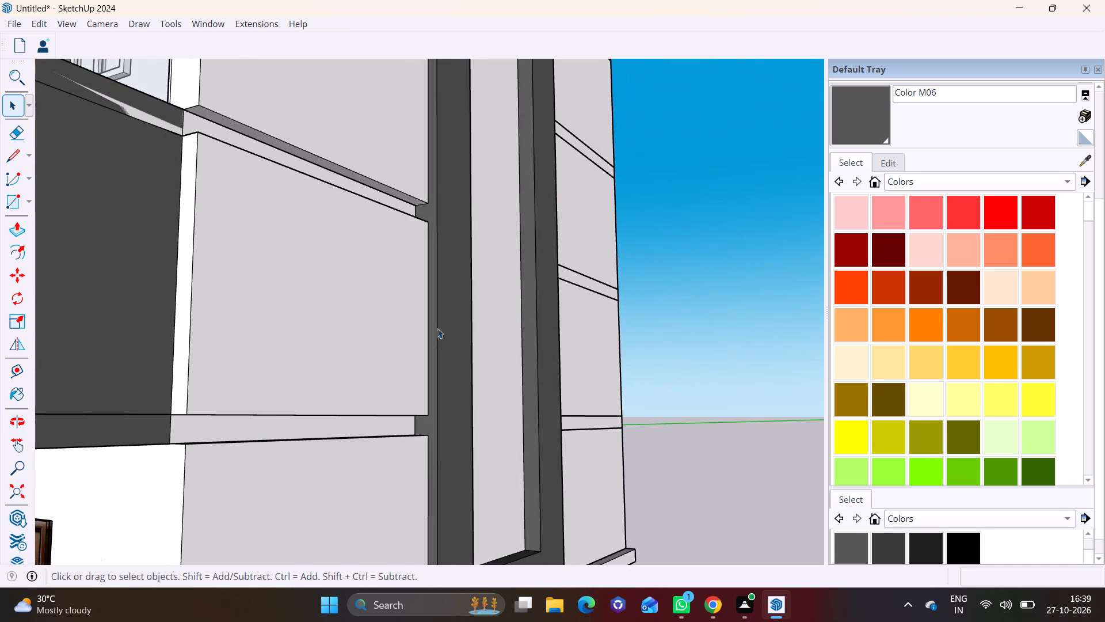
scroll(428, 342, "down", 3)
scroll(307, 408, "up", 4)
middle_click_drag(294, 366, 296, 264)
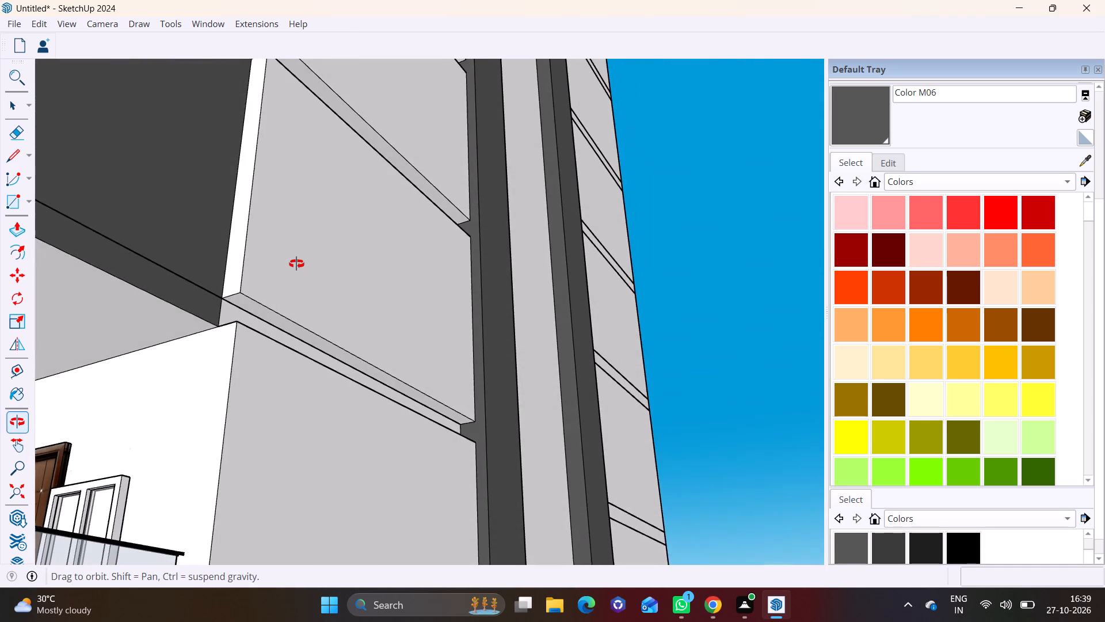
middle_click_drag(296, 264, 170, 382)
scroll(208, 358, "down", 6)
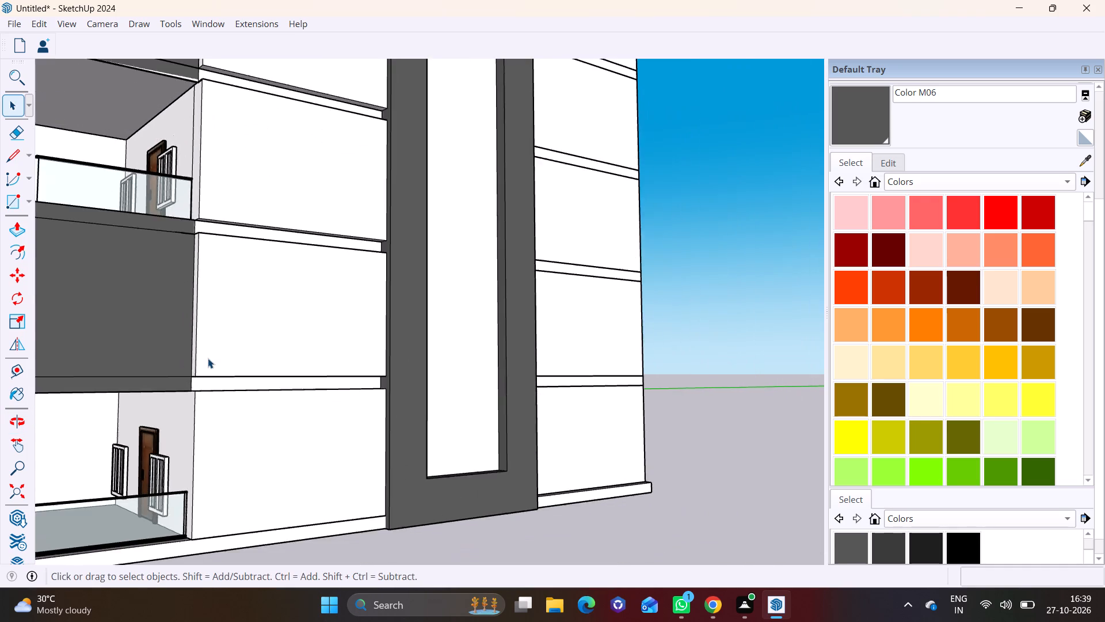
scroll(208, 358, "down", 3)
middle_click_drag(291, 374, 279, 402)
scroll(279, 403, "down", 1, "shift")
left_click(265, 428)
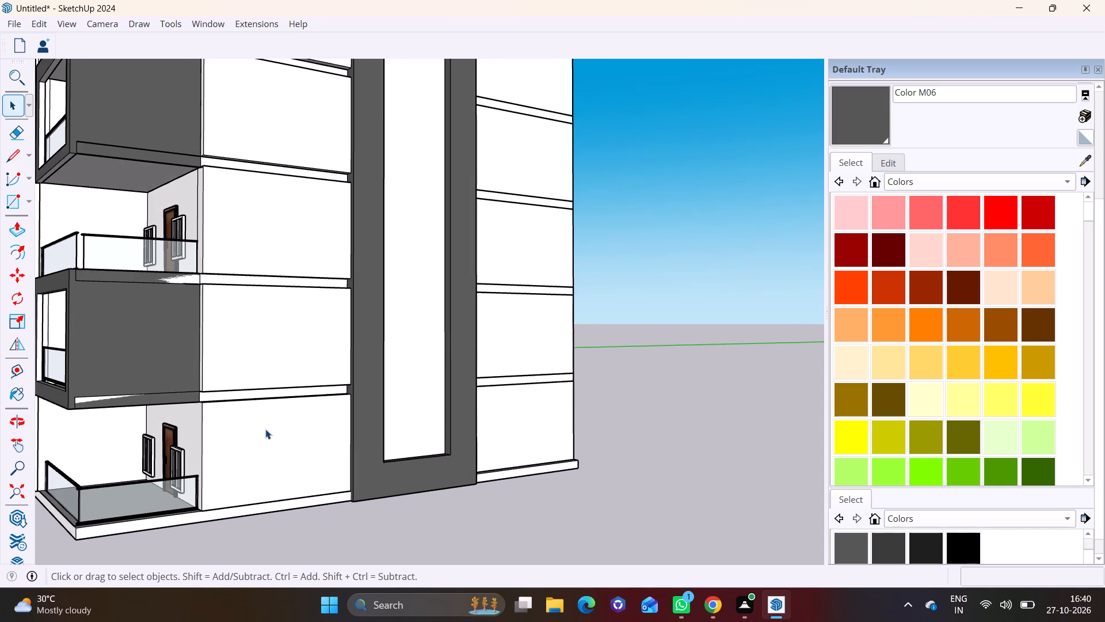
middle_click_drag(265, 429, 230, 433)
key("space")
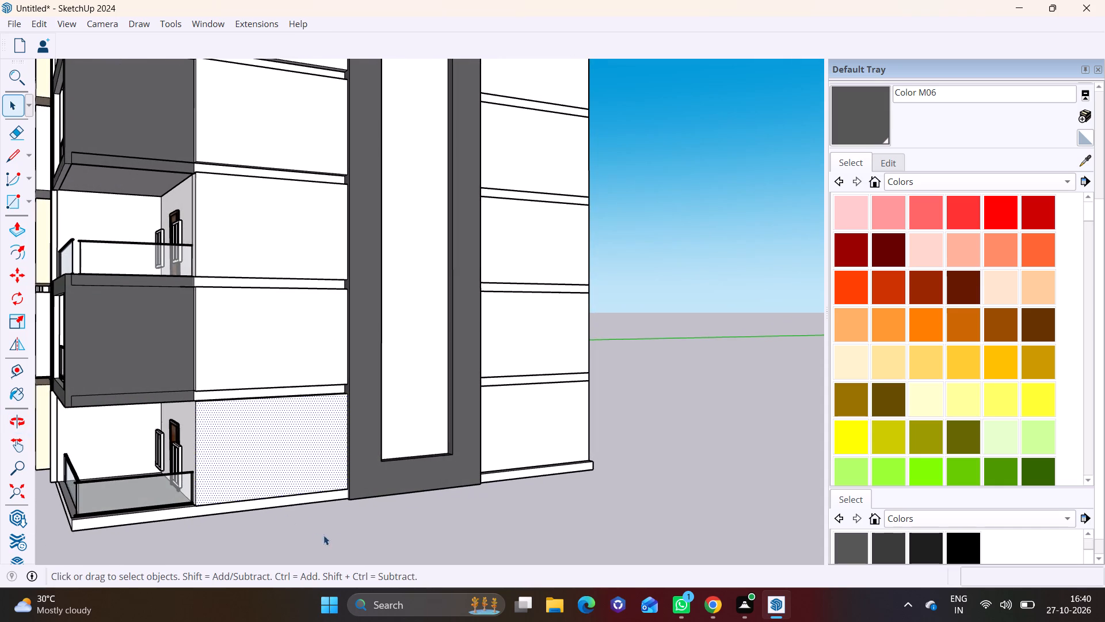
left_click(349, 532)
middle_click_drag(341, 336, 349, 495, "shift")
scroll(299, 314, "down", 4)
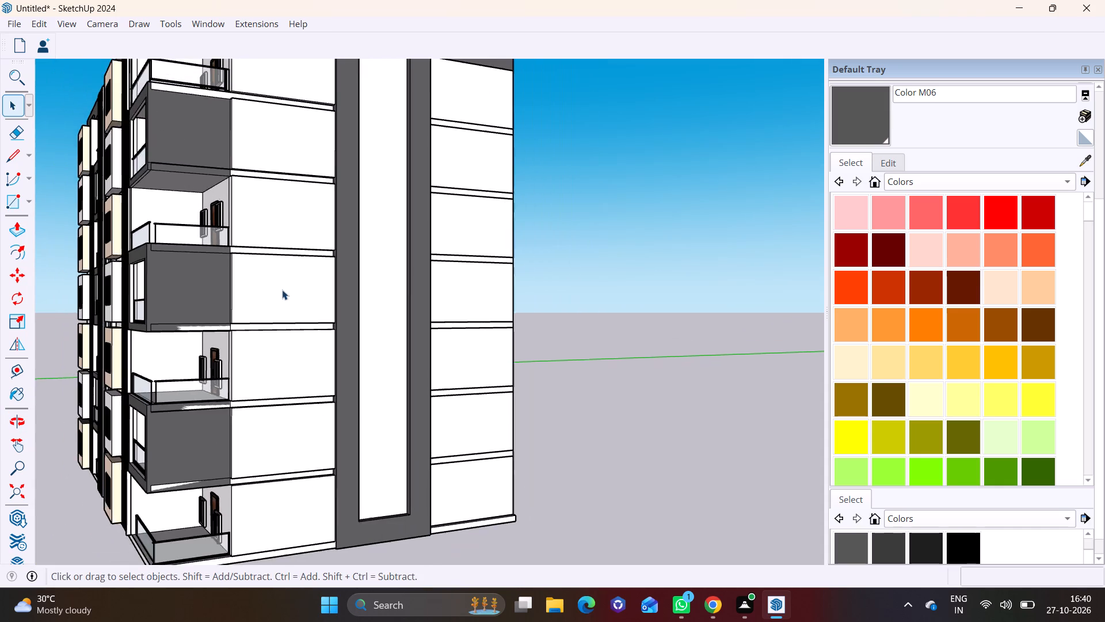
middle_click_drag(282, 278, 290, 476, "shift")
scroll(303, 352, "up", 5)
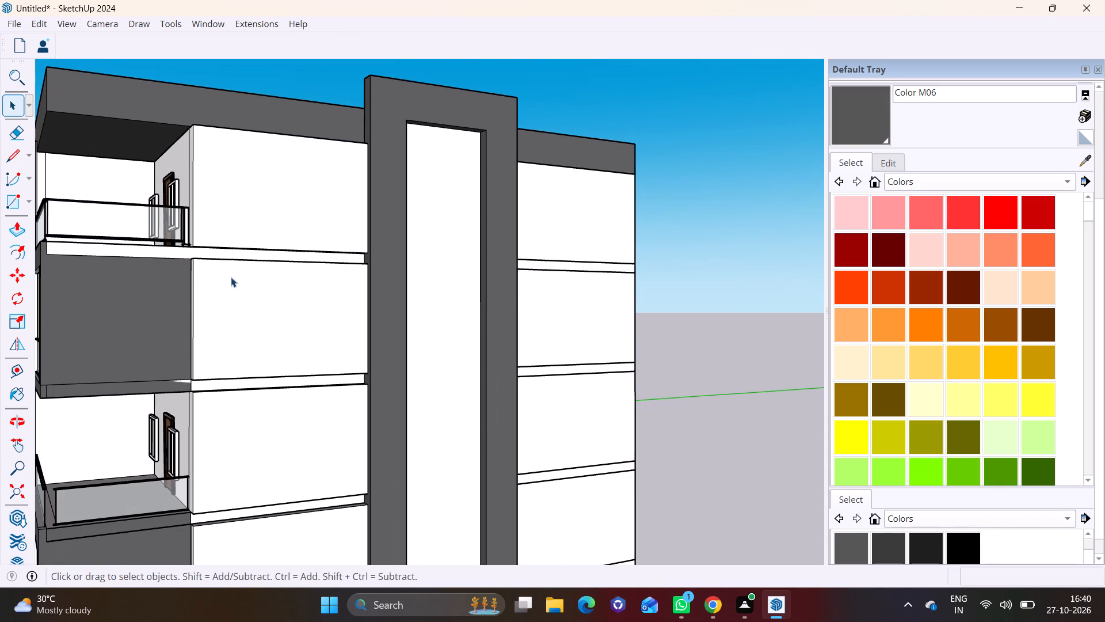
middle_click_drag(231, 277, 170, 319)
scroll(235, 310, "down", 3)
middle_click_drag(235, 310, 310, 321)
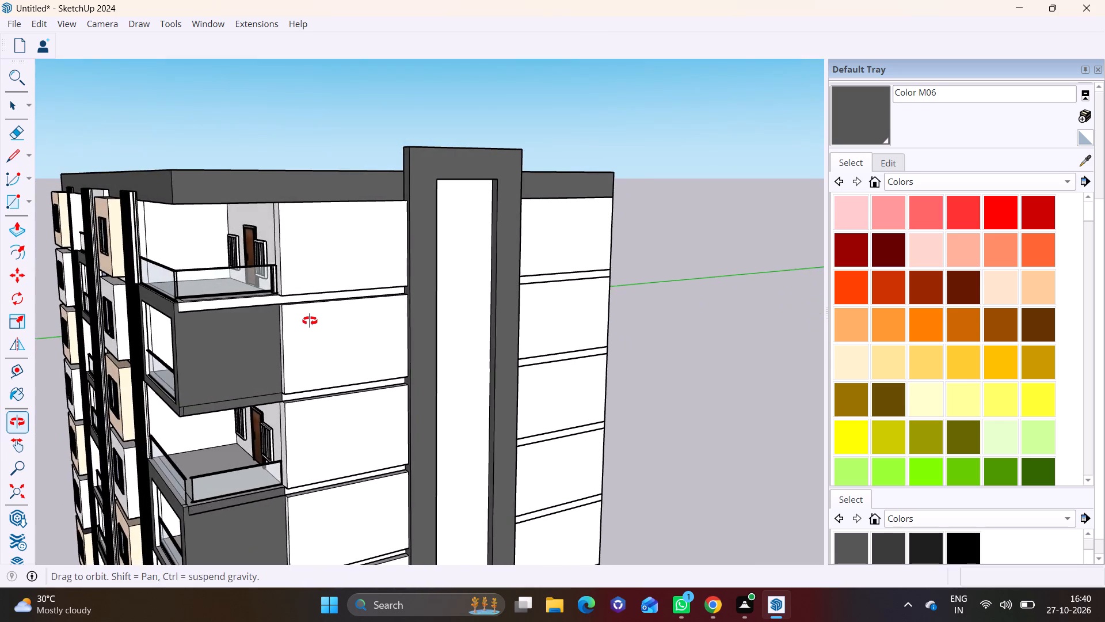
middle_click_drag(310, 321, 234, 334)
scroll(191, 311, "up", 4)
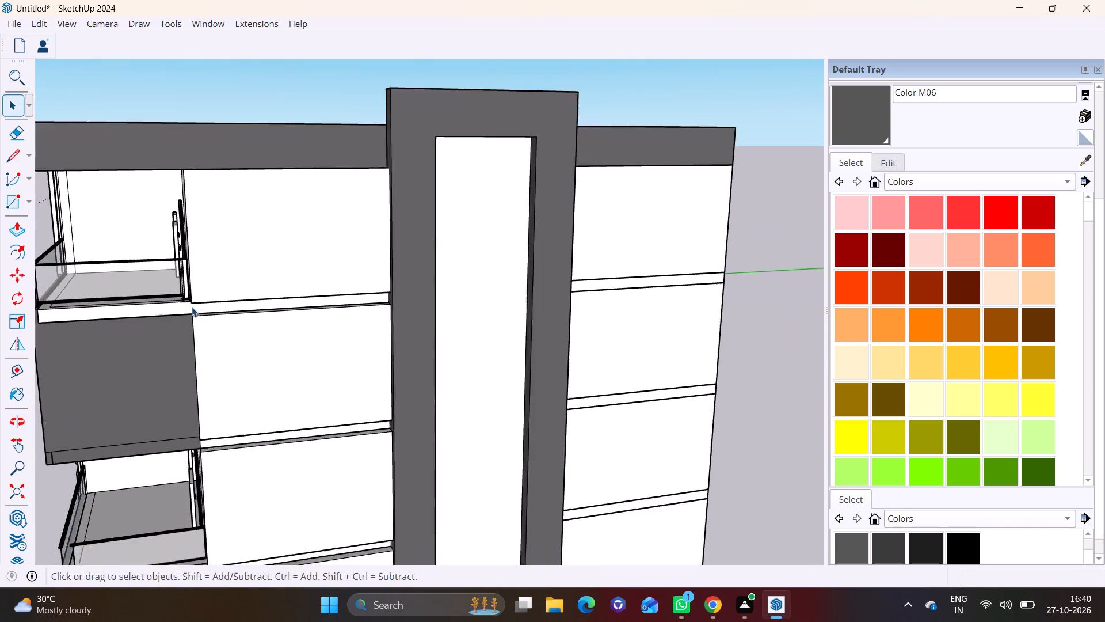
Move the window pairs beside the doors on all four open side balconies about 1' inward, toward the wall.
scroll(192, 307, "up", 4)
middle_click_drag(203, 271, 276, 385)
left_click(235, 328)
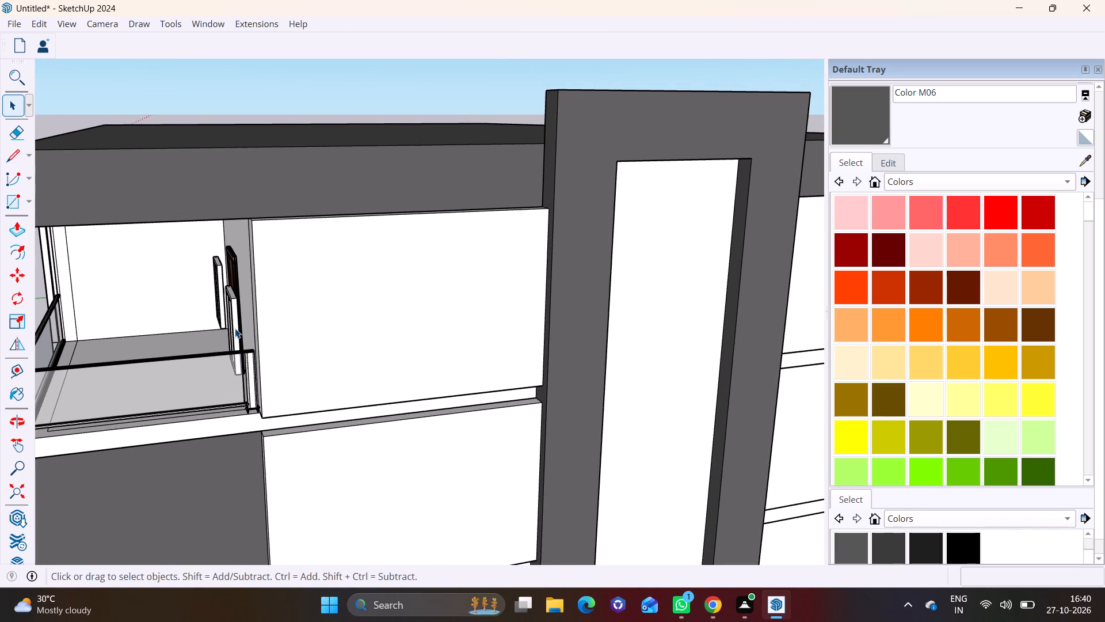
left_click(216, 297, "ctrl")
middle_click_drag(297, 449, 318, 223)
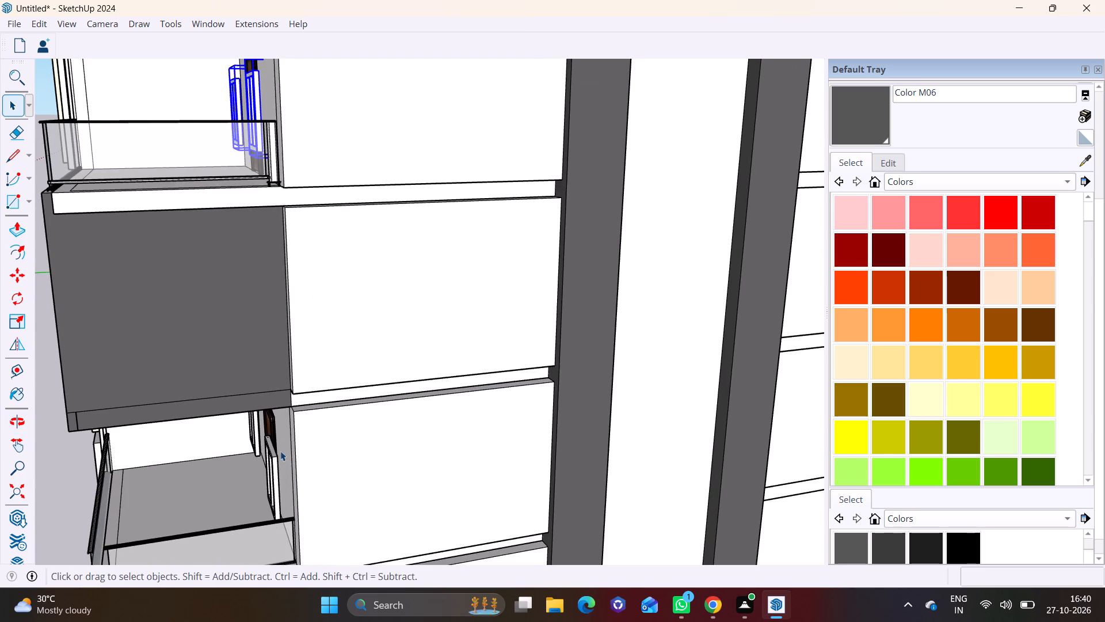
middle_click_drag(280, 450, 307, 311, "shift")
left_click(307, 323, "ctrl")
left_click(279, 316, "ctrl")
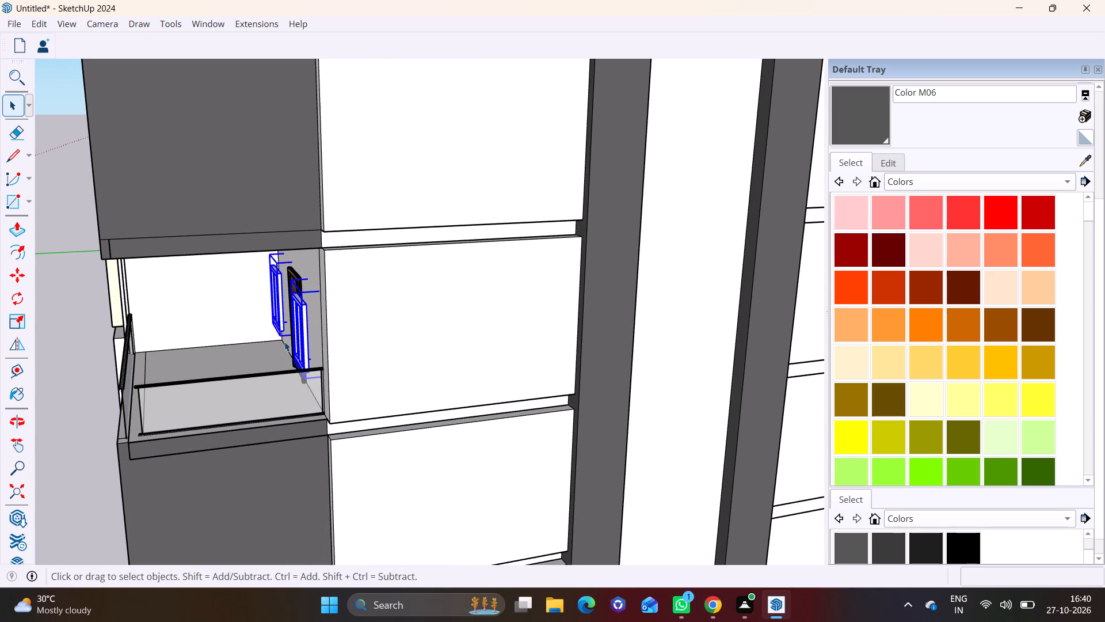
scroll(292, 403, "down", 1)
middle_click_drag(319, 459, 316, 257, "shift")
middle_click_drag(336, 427, 337, 293, "shift")
scroll(308, 319, "up", 3)
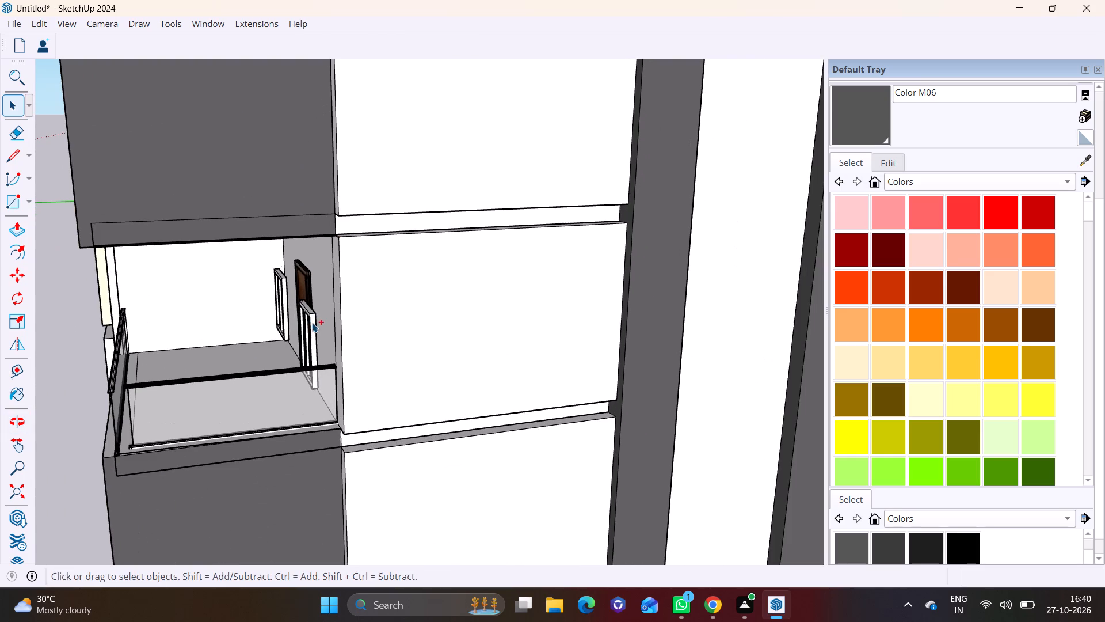
left_click(312, 323, "ctrl")
left_click(284, 306, "ctrl")
scroll(295, 348, "down", 4)
middle_click_drag(327, 426, 339, 214, "shift")
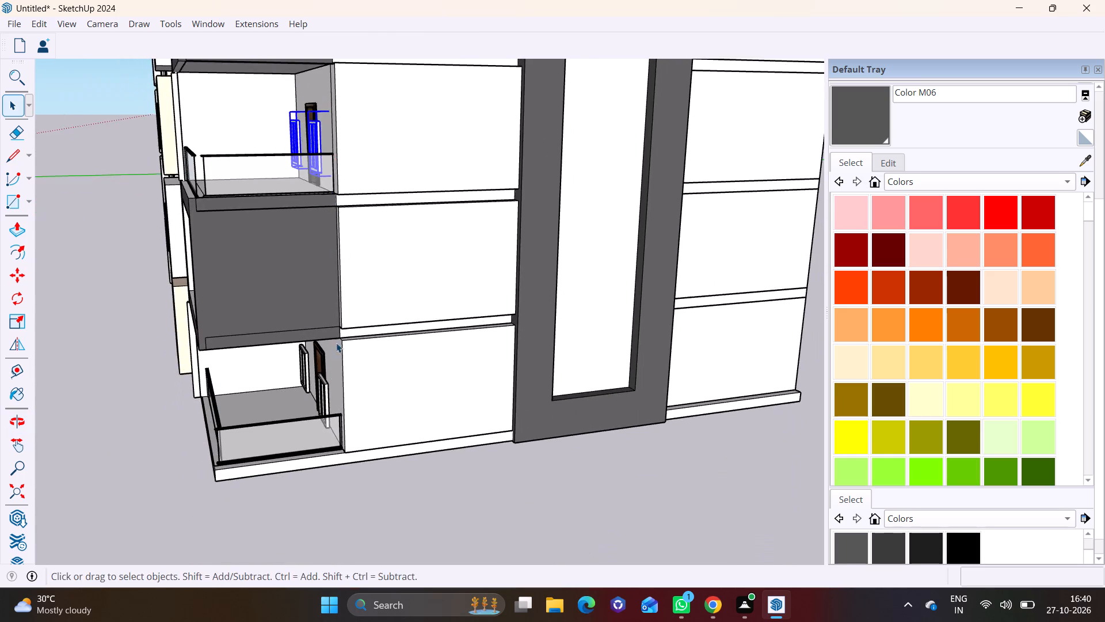
middle_click_drag(328, 369, 344, 257)
scroll(327, 308, "up", 3)
left_click(350, 285, "ctrl")
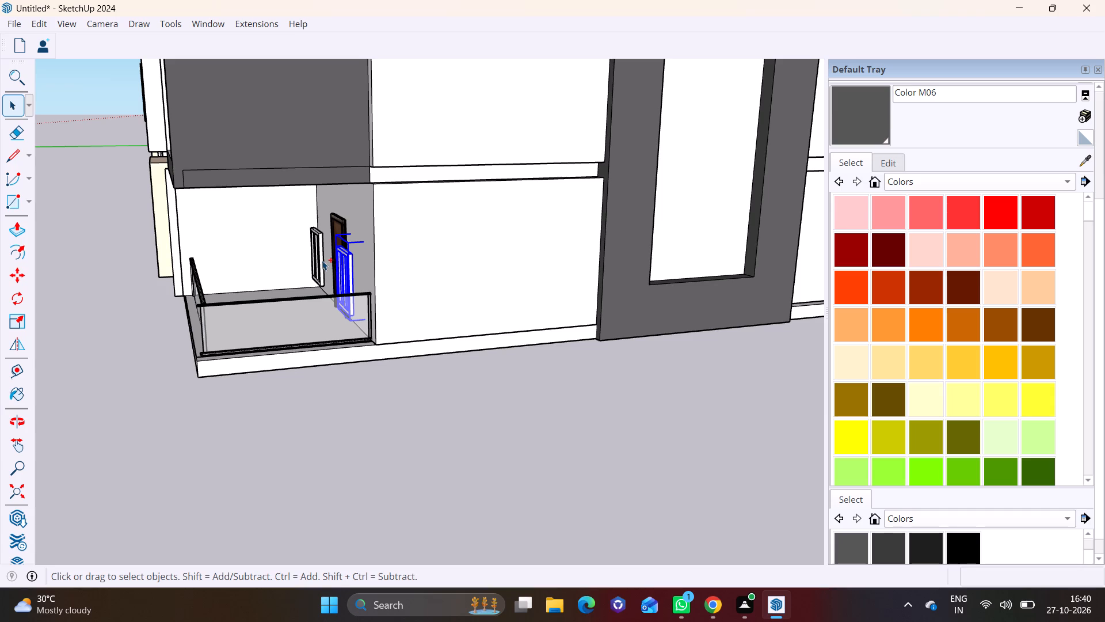
left_click(321, 260, "ctrl")
scroll(321, 260, "down", 11)
scroll(300, 175, "down", 3)
middle_click_drag(303, 169, 294, 193, "shift")
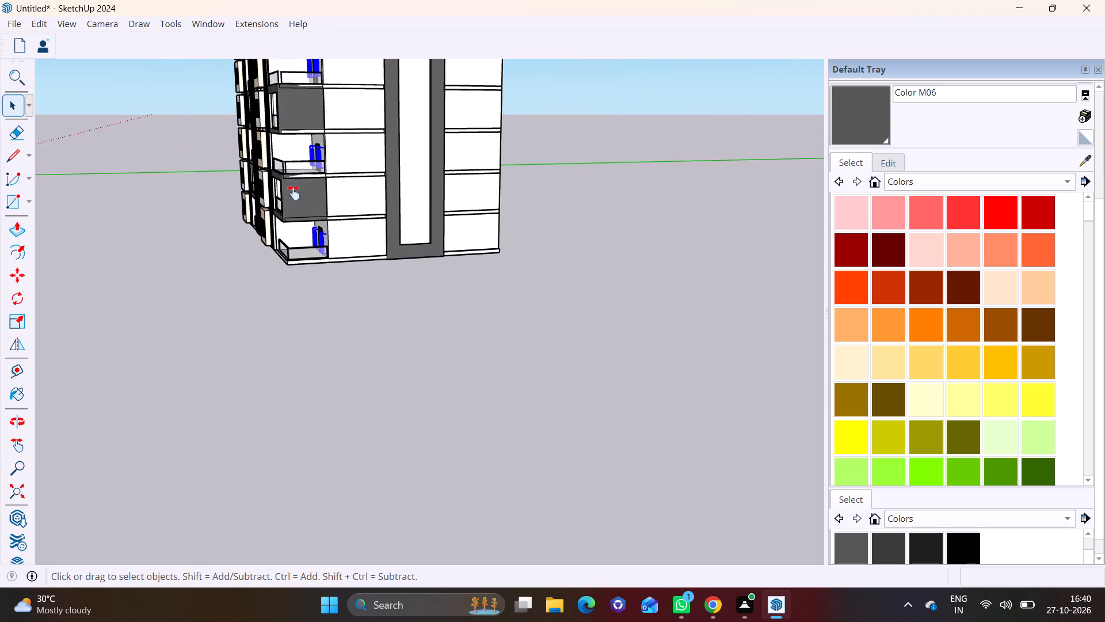
middle_click_drag(294, 193, 222, 423, "shift")
scroll(223, 304, "up", 7)
key("m")
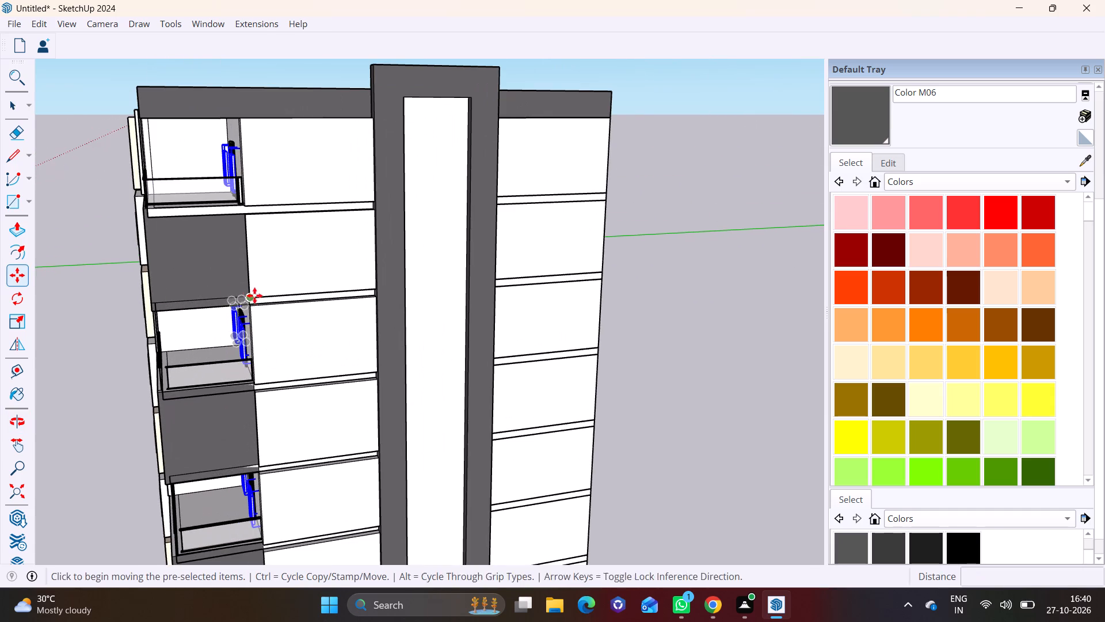
scroll(257, 297, "up", 3)
left_click(281, 263)
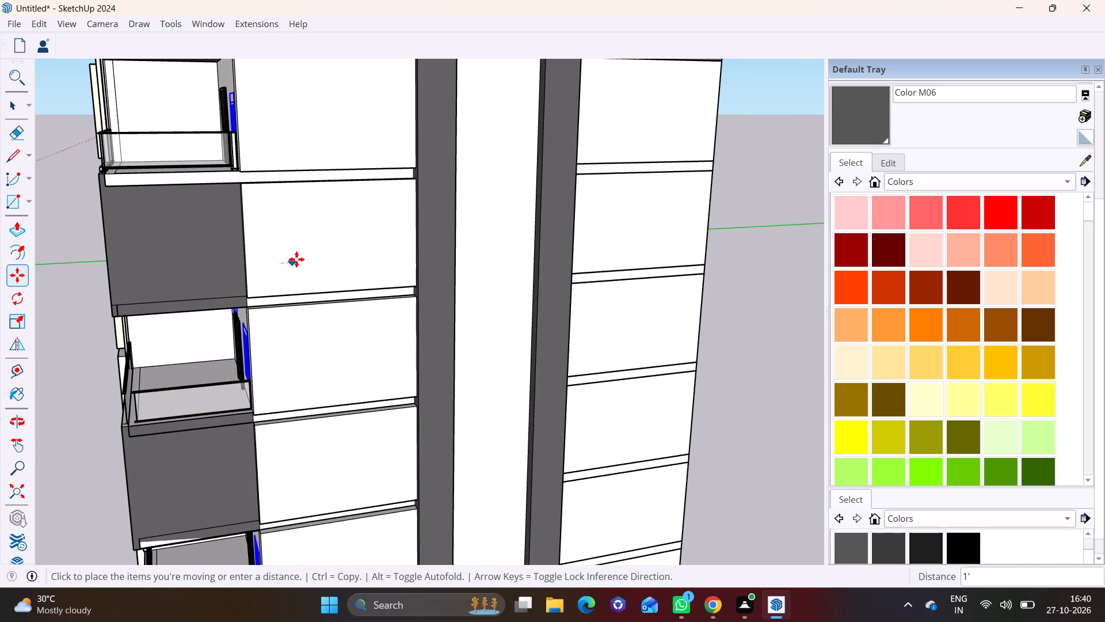
left_click(295, 259)
key("v")
left_click(206, 352)
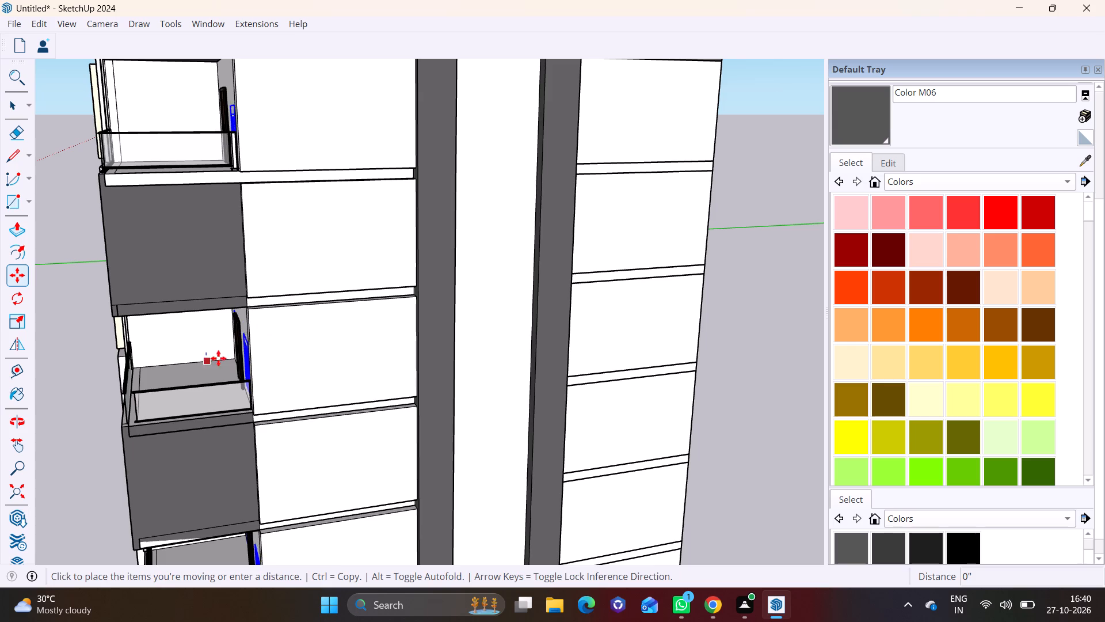
key("space")
left_click(216, 361)
Move the two windows beside the door on a mid-height open balcony about 5 3/8" outward from the wall.
middle_click_drag(255, 351, 413, 259)
scroll(272, 335, "up", 1)
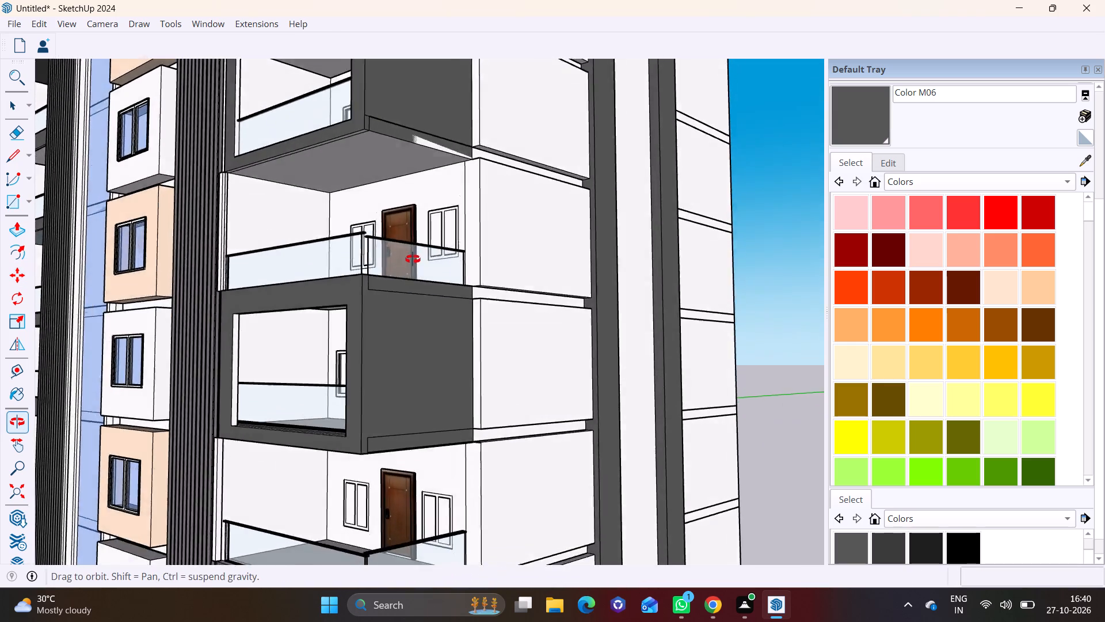
middle_click_drag(413, 259, 428, 295)
middle_click_drag(443, 310, 540, 323)
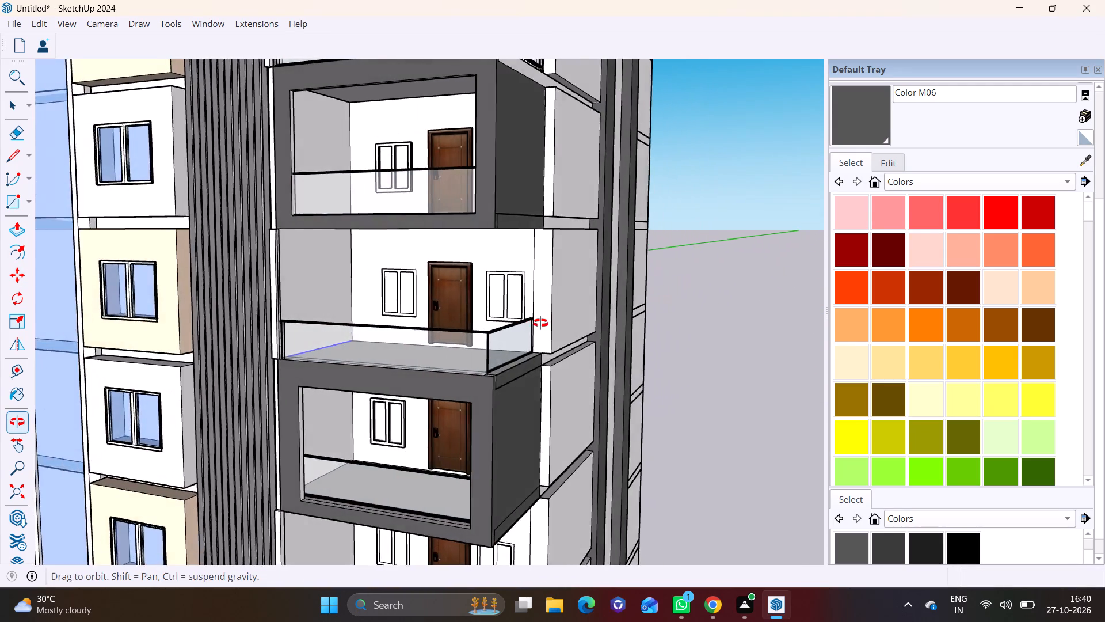
middle_click_drag(540, 323, 338, 363)
scroll(420, 327, "up", 5)
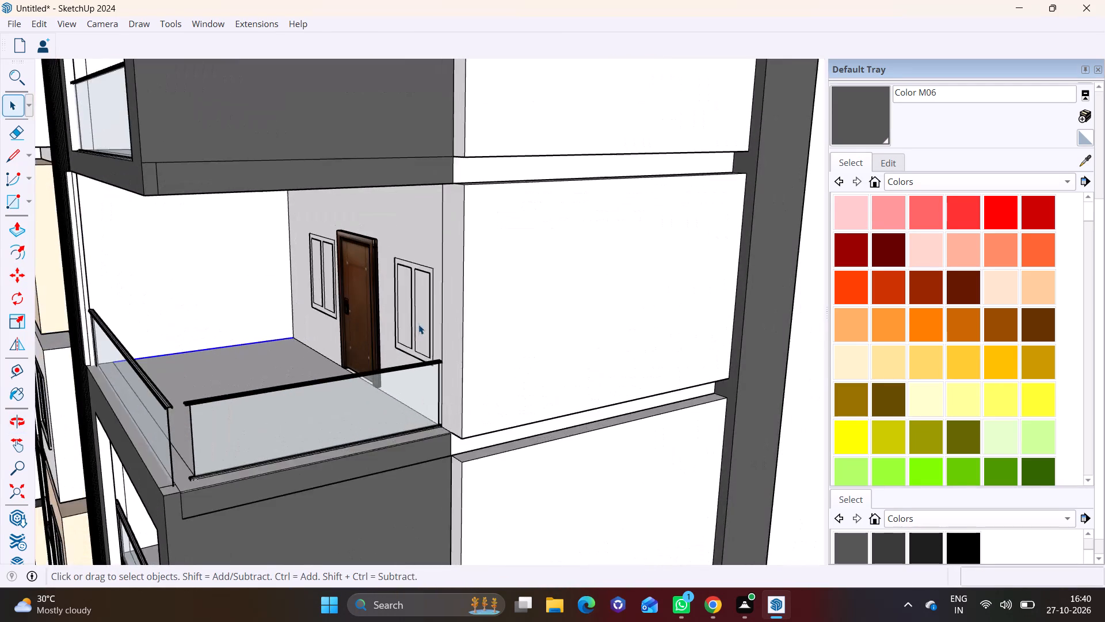
scroll(418, 324, "up", 4)
left_click(412, 312)
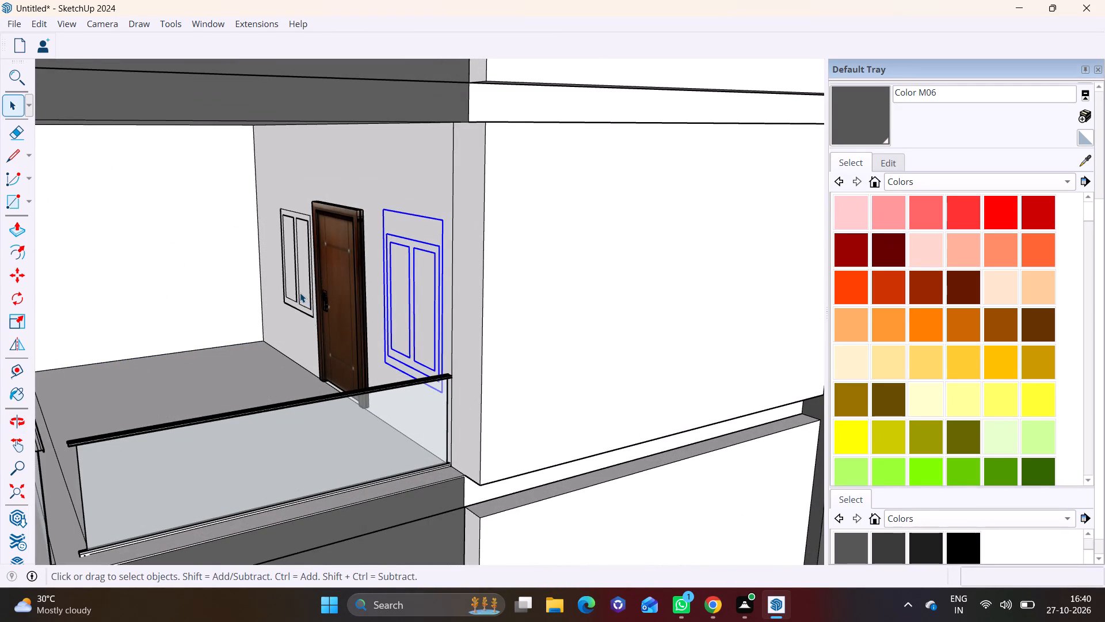
left_click(300, 293)
key("m")
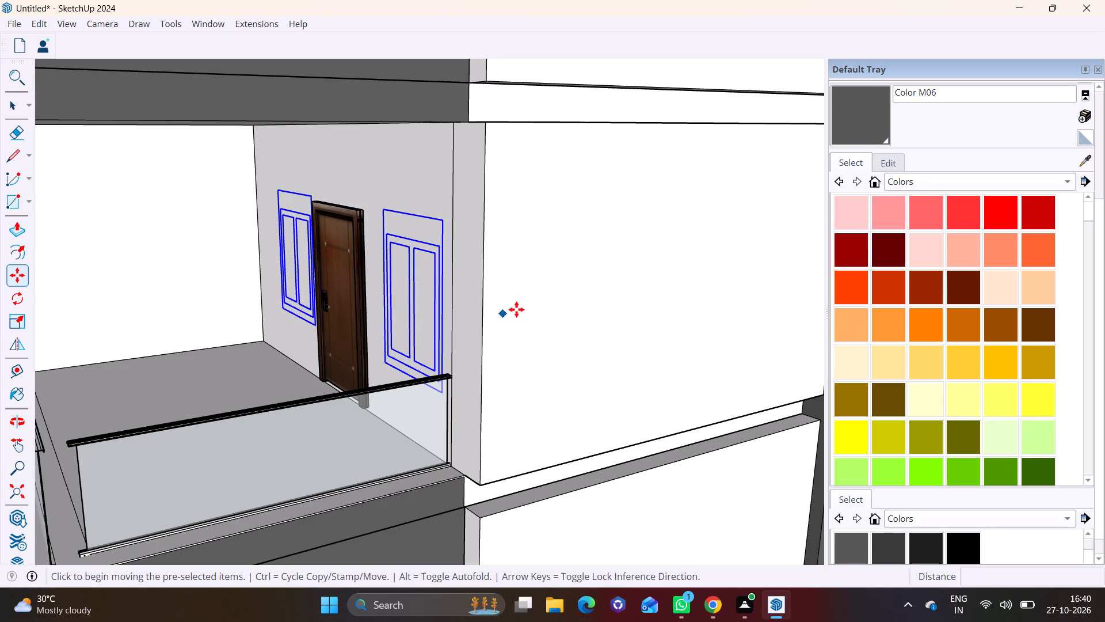
left_click(567, 307)
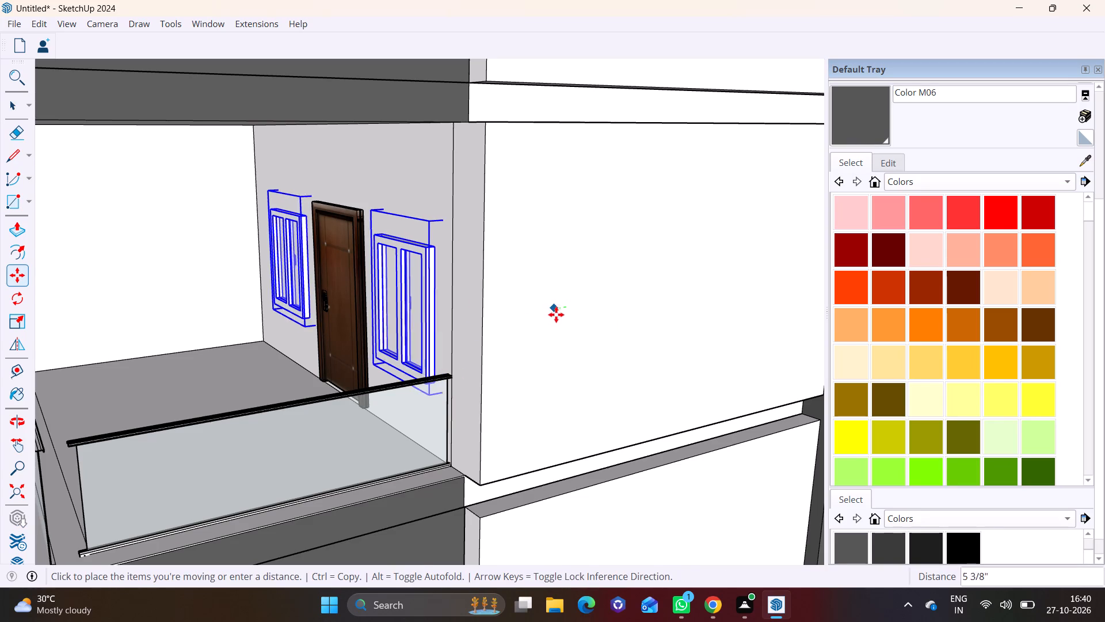
left_click(556, 318)
key("space")
left_click(145, 365)
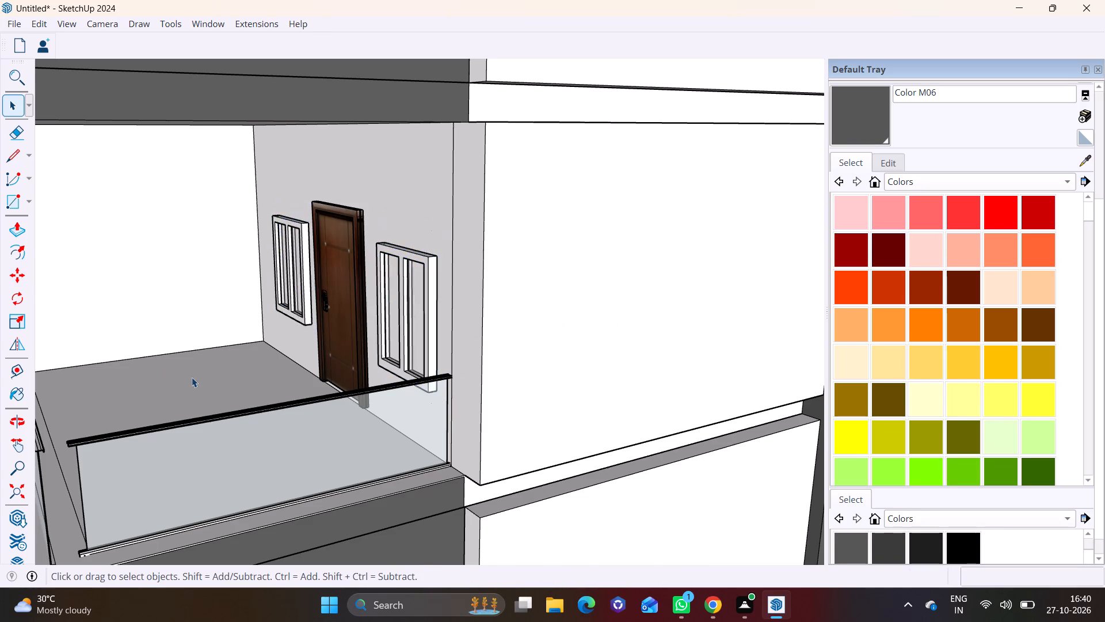
Move the two windows beside the ground-floor balcony door 2' 5 7/16" outward, then about 2' back toward the wall.
scroll(194, 378, "down", 11)
middle_click_drag(235, 358, 218, 280)
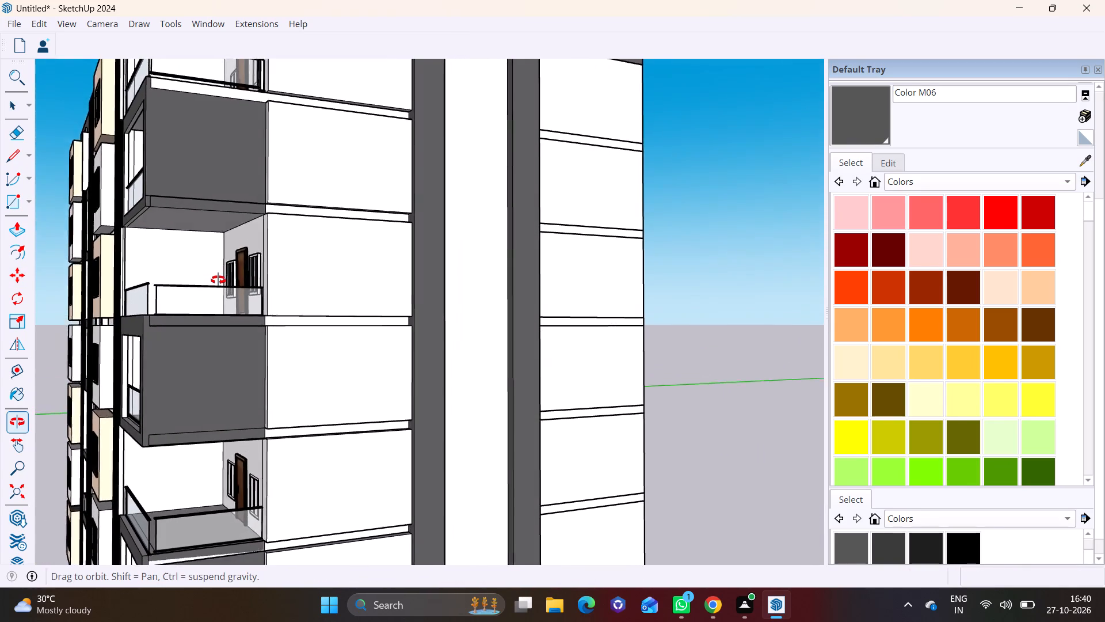
middle_click_drag(218, 280, 235, 364)
middle_click_drag(266, 485, 303, 289, "shift")
middle_click_drag(303, 484, 299, 327, "shift")
scroll(303, 416, "up", 2)
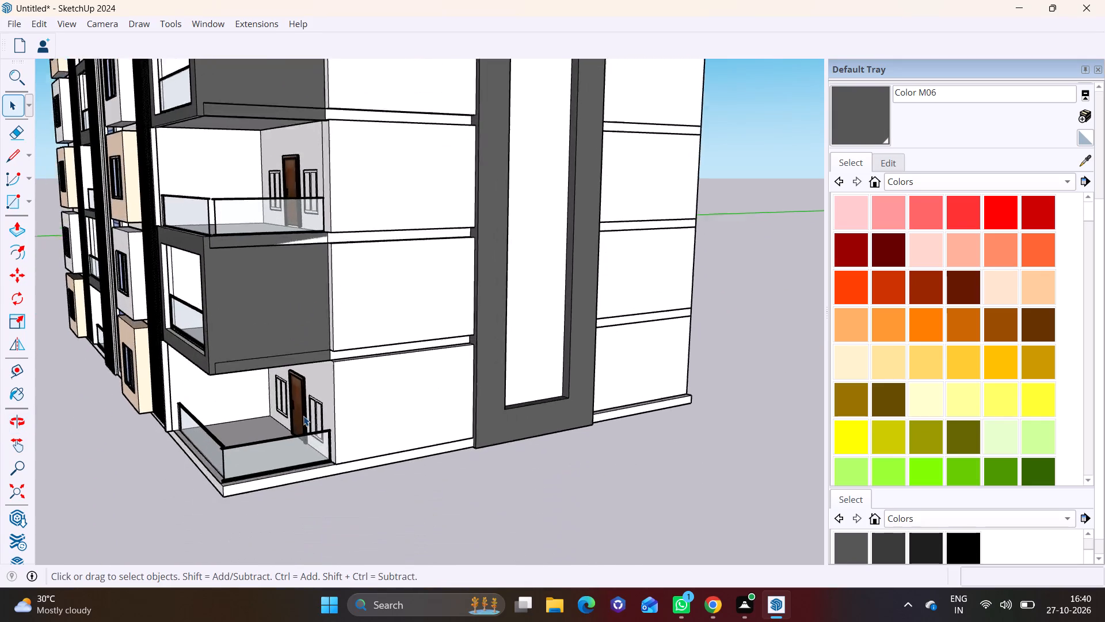
scroll(303, 416, "up", 8)
left_click(338, 380)
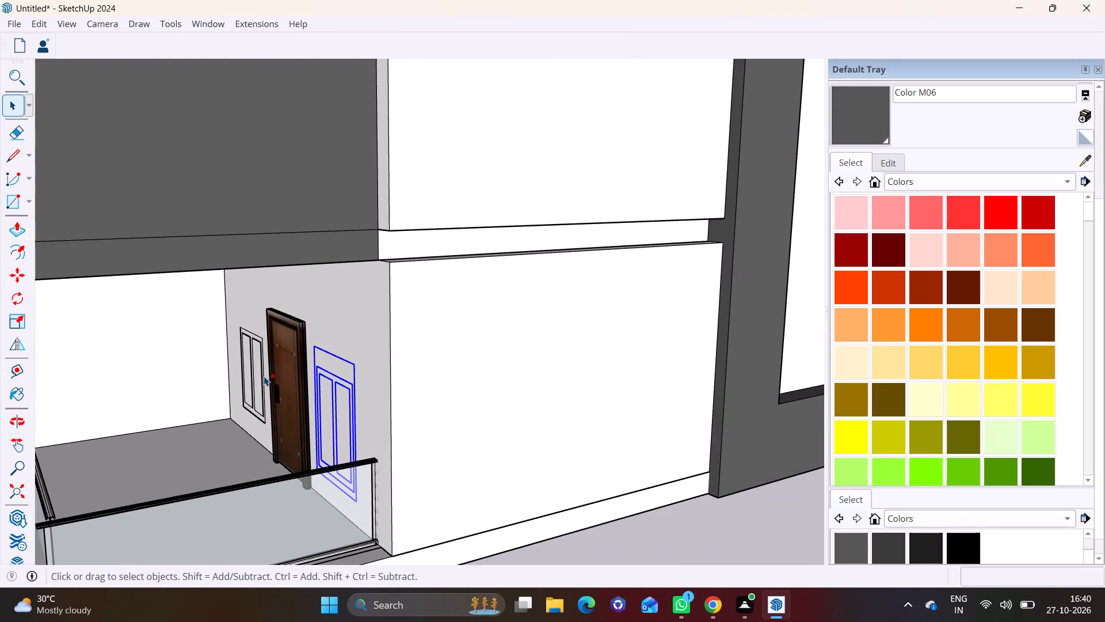
left_click(262, 371, "ctrl")
middle_click_drag(265, 370, 249, 359)
key("m")
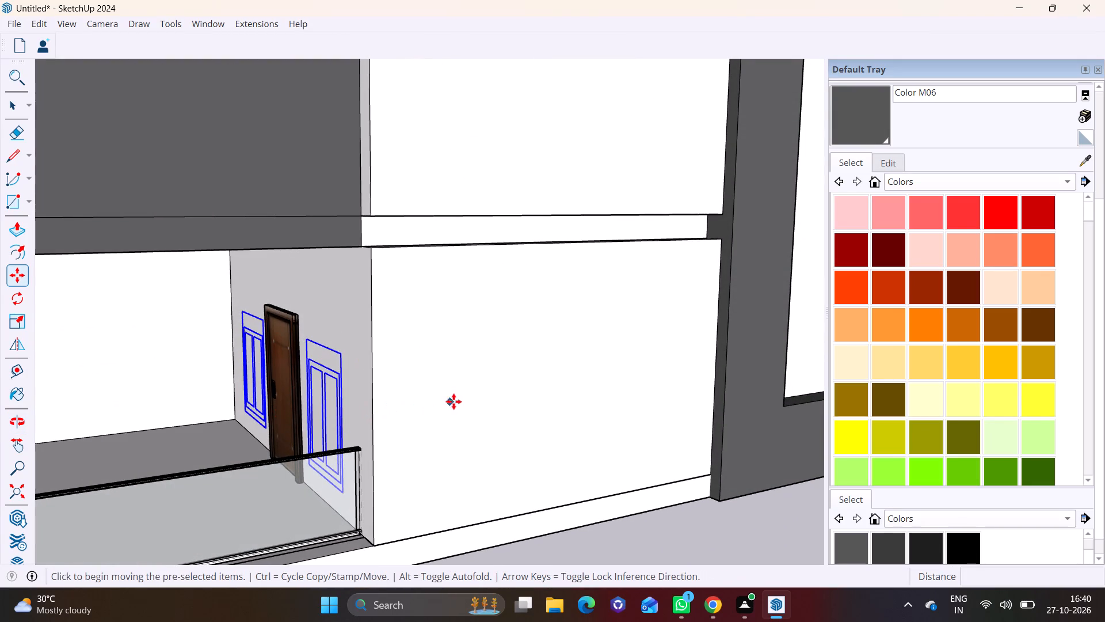
left_click(454, 401)
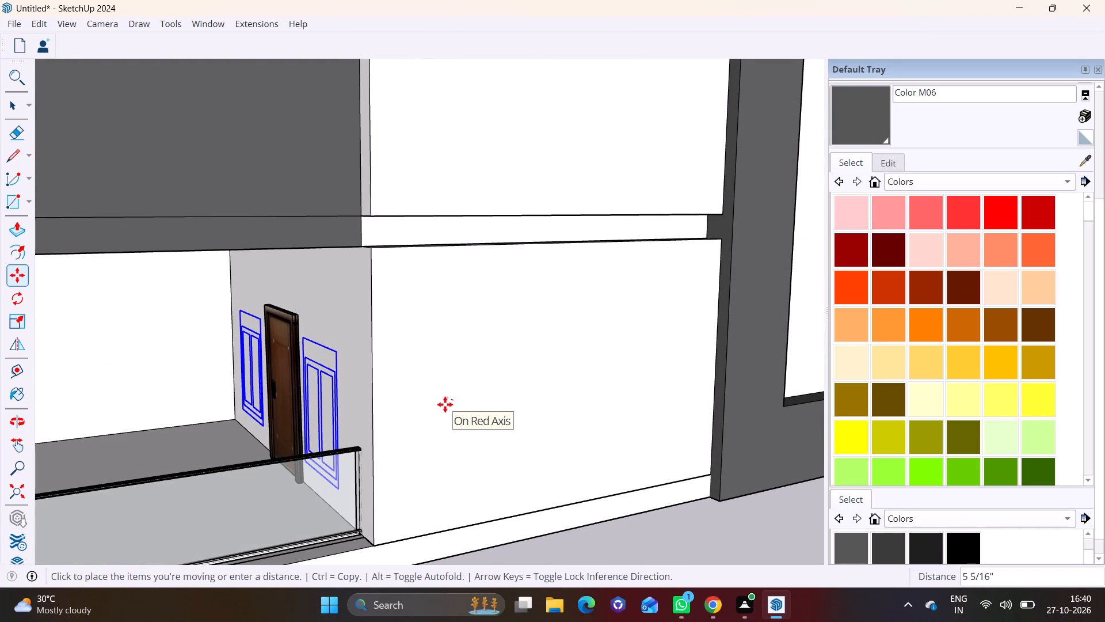
left_click(390, 400)
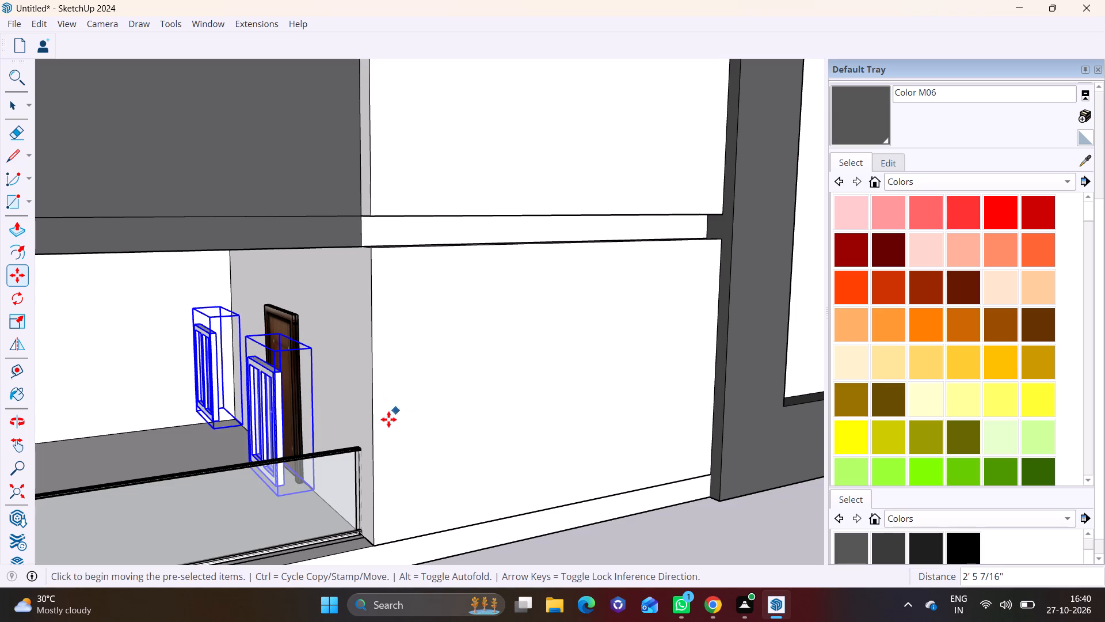
left_click(388, 419)
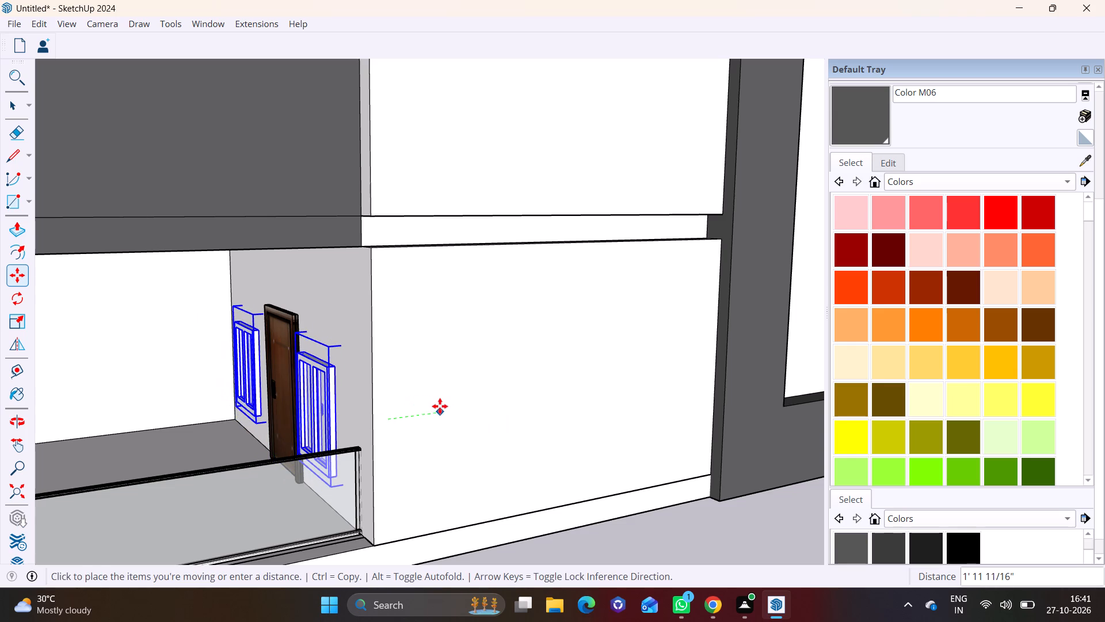
left_click(447, 407)
key("space")
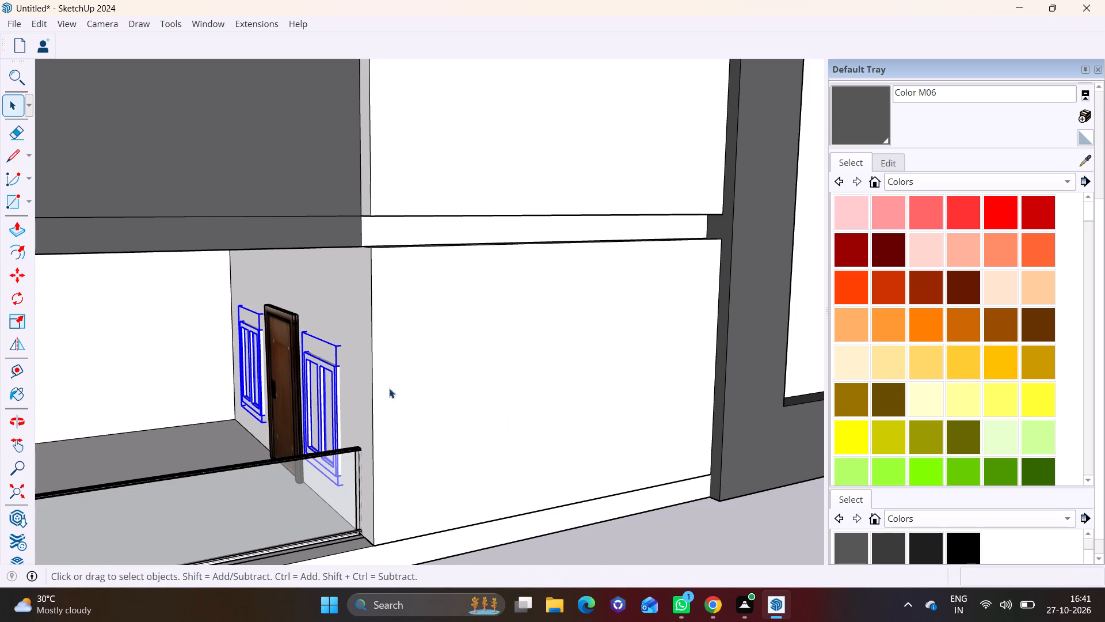
Move the two windows beside the door on the first open balcony above the ground floor about 3 5/16" outward from the wall.
left_click(403, 386)
scroll(342, 412, "down", 8)
middle_click_drag(337, 303, 353, 455, "shift")
scroll(345, 337, "up", 3)
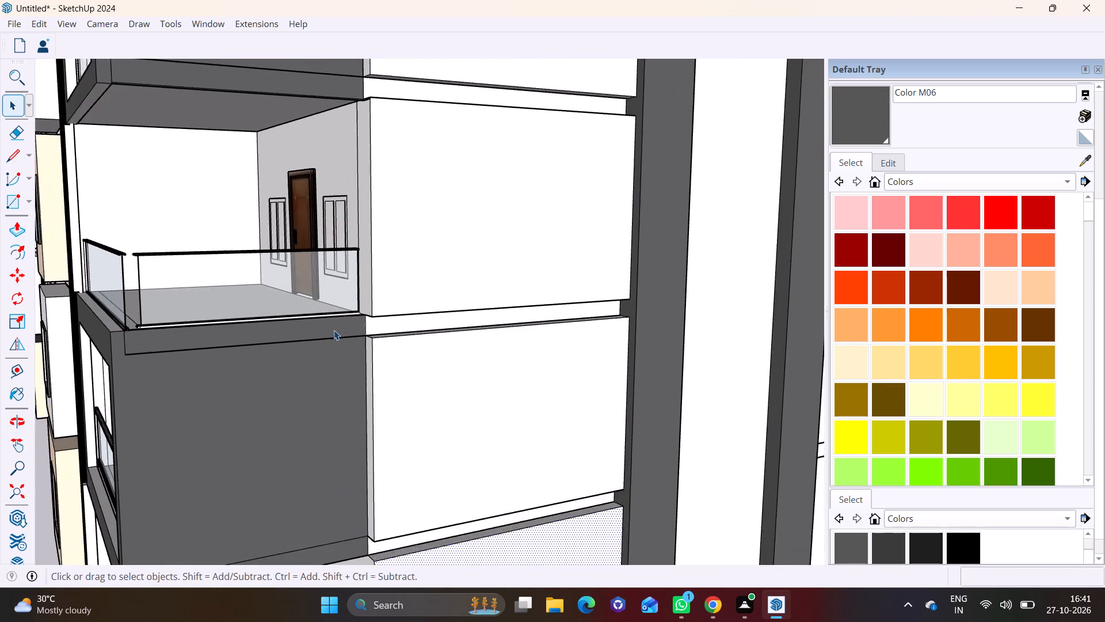
scroll(334, 330, "up", 2)
middle_click_drag(333, 327, 368, 511, "shift")
scroll(346, 424, "up", 6)
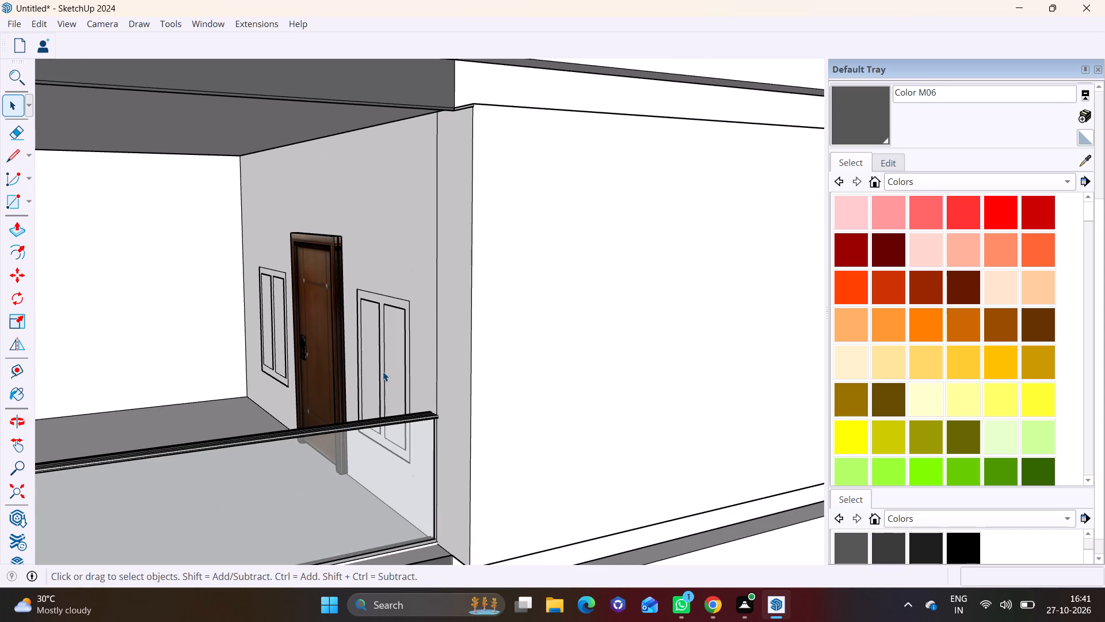
left_click(383, 371)
left_click(274, 345, "ctrl")
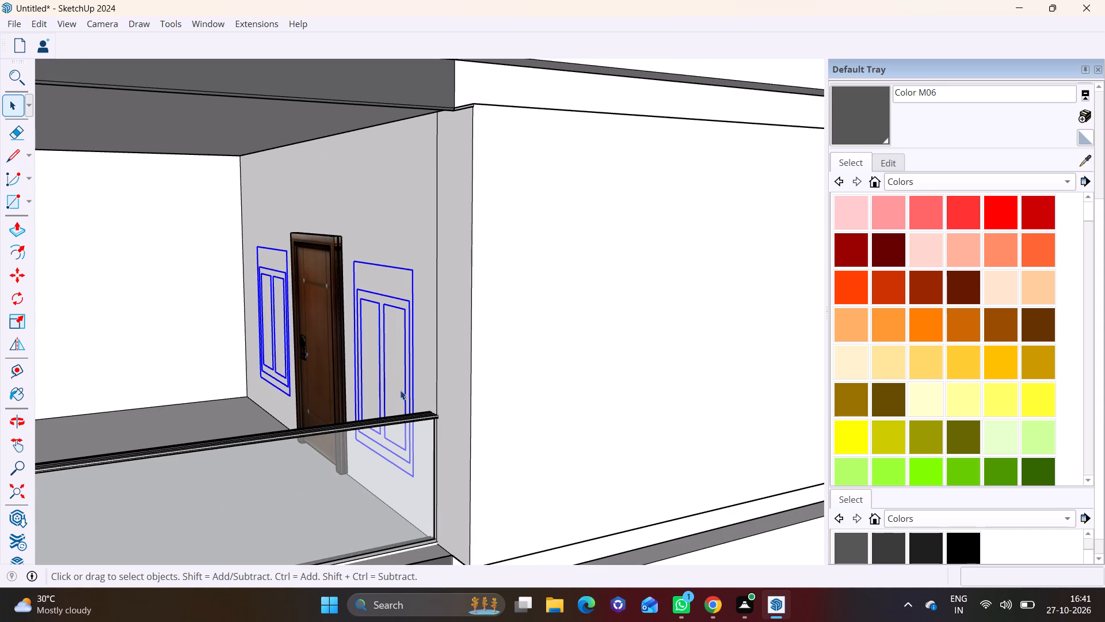
middle_click_drag(400, 390, 349, 385)
key("m")
double_click(536, 375)
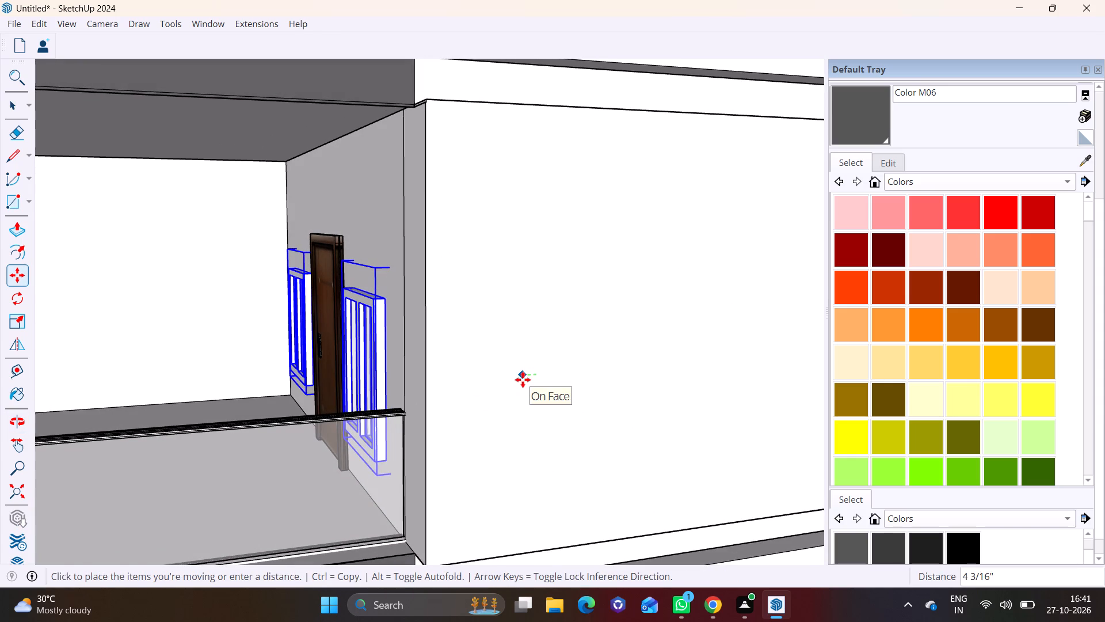
left_click(525, 380)
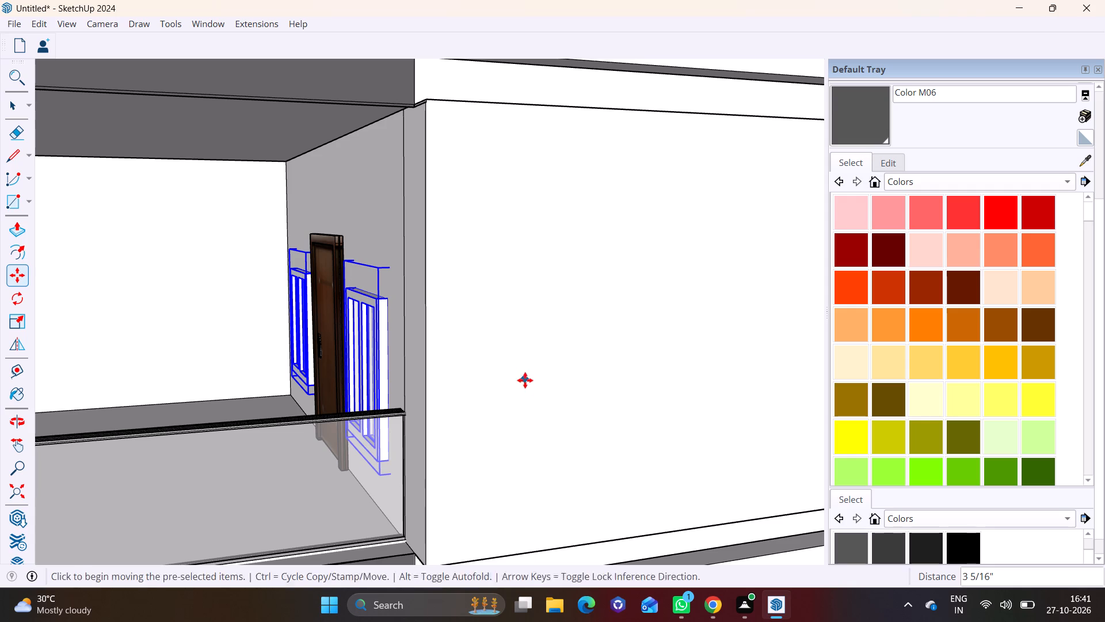
key("space")
left_click(500, 389)
Move the two windows beside the door on the top-floor balcony about 3 9/16" outward from the wall.
scroll(489, 397, "down", 11)
middle_click_drag(418, 221, 424, 452, "shift")
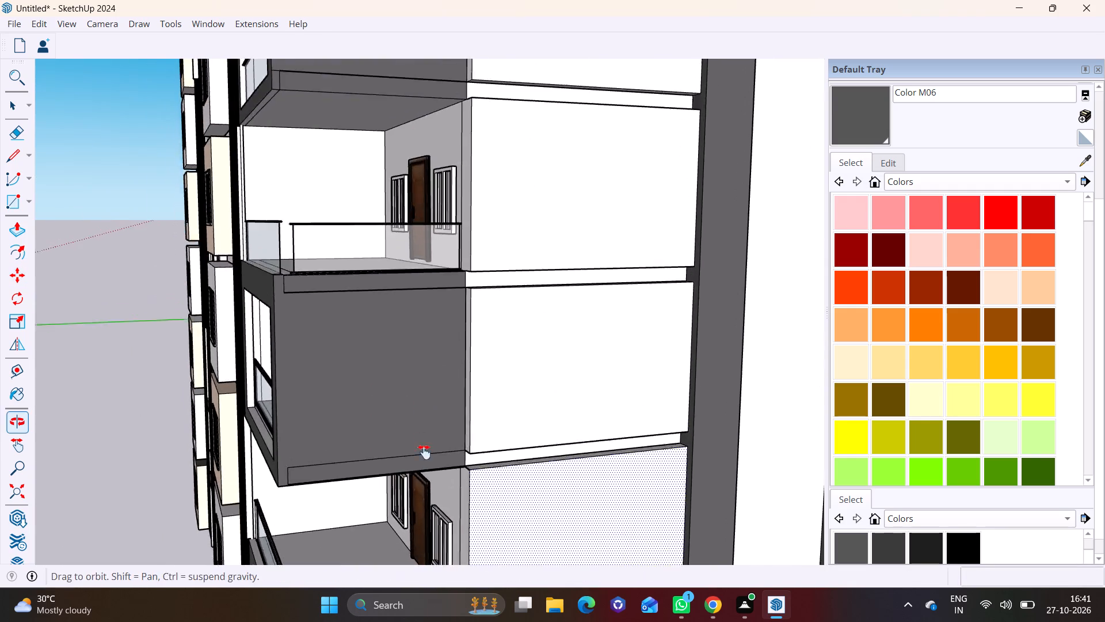
middle_click_drag(424, 452, 426, 487, "shift")
middle_click_drag(474, 317, 514, 513, "shift")
middle_click_drag(494, 226, 447, 472, "shift")
scroll(424, 369, "up", 4)
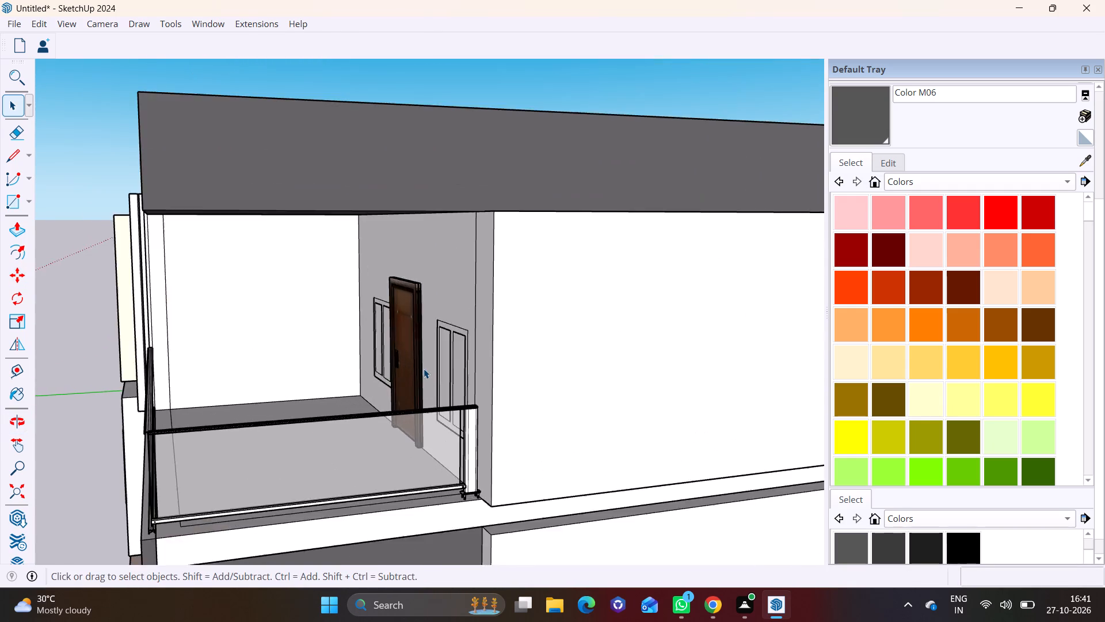
scroll(424, 369, "up", 3)
left_click(466, 317)
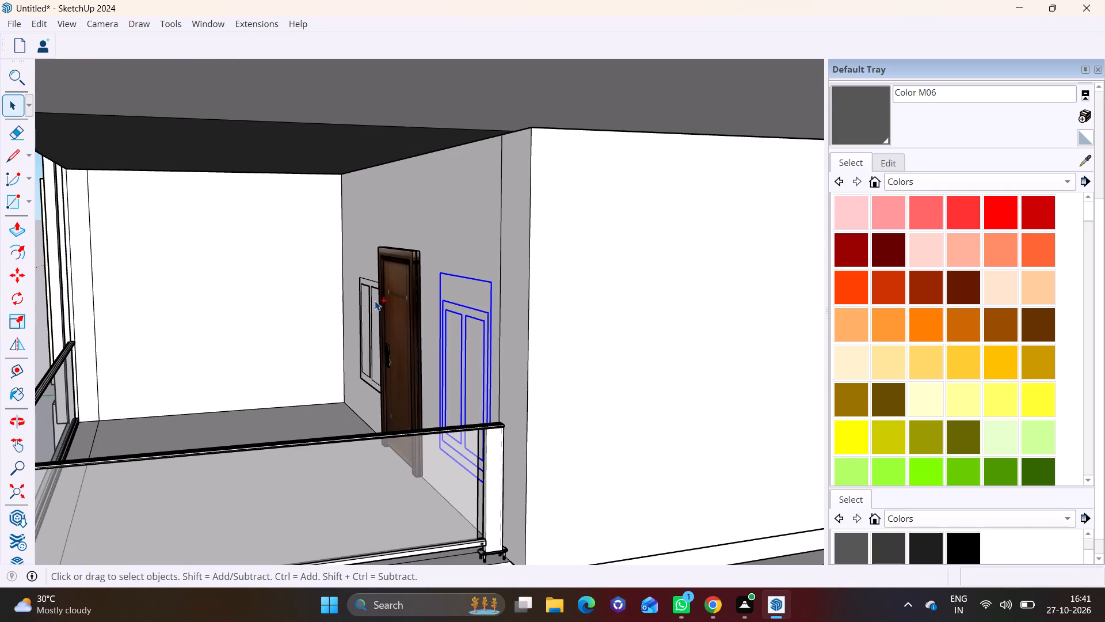
left_click(371, 287, "ctrl")
key("m")
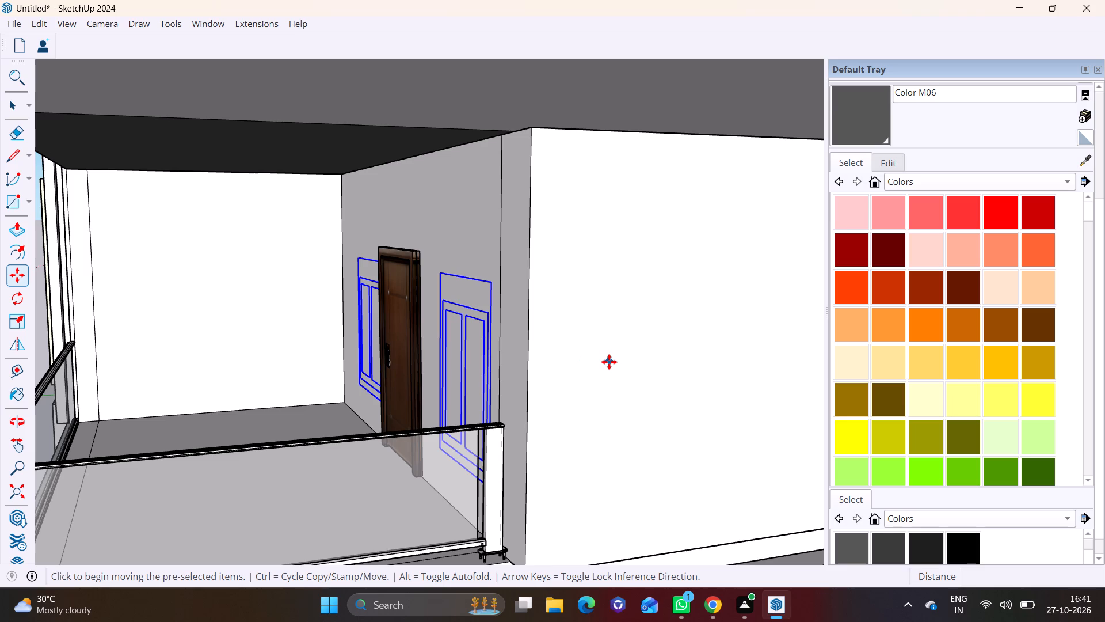
left_click(609, 362)
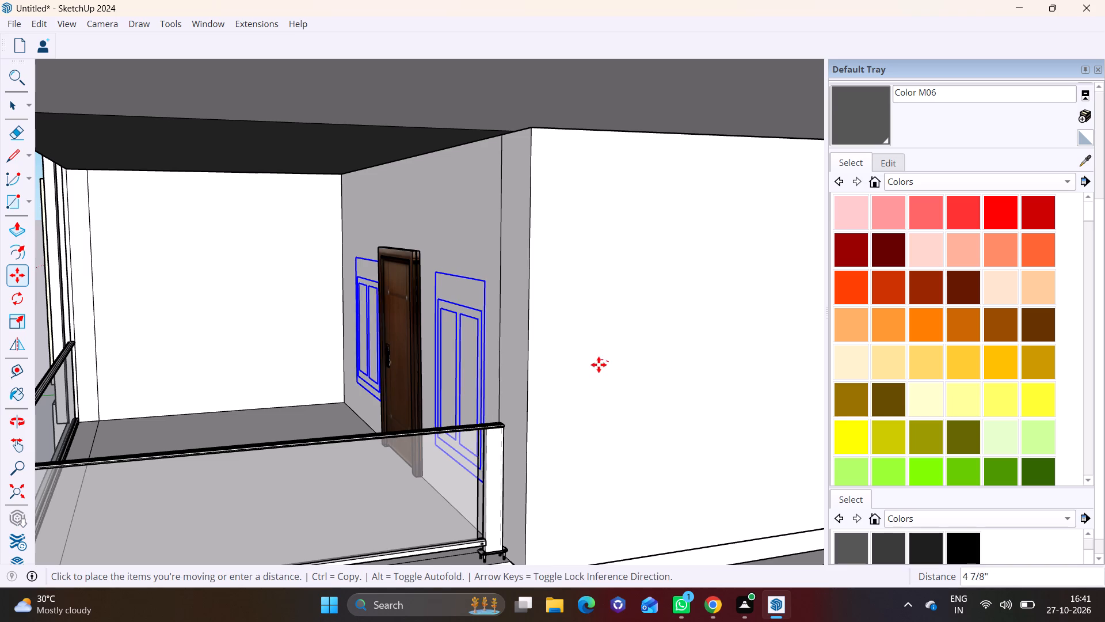
left_click(599, 367)
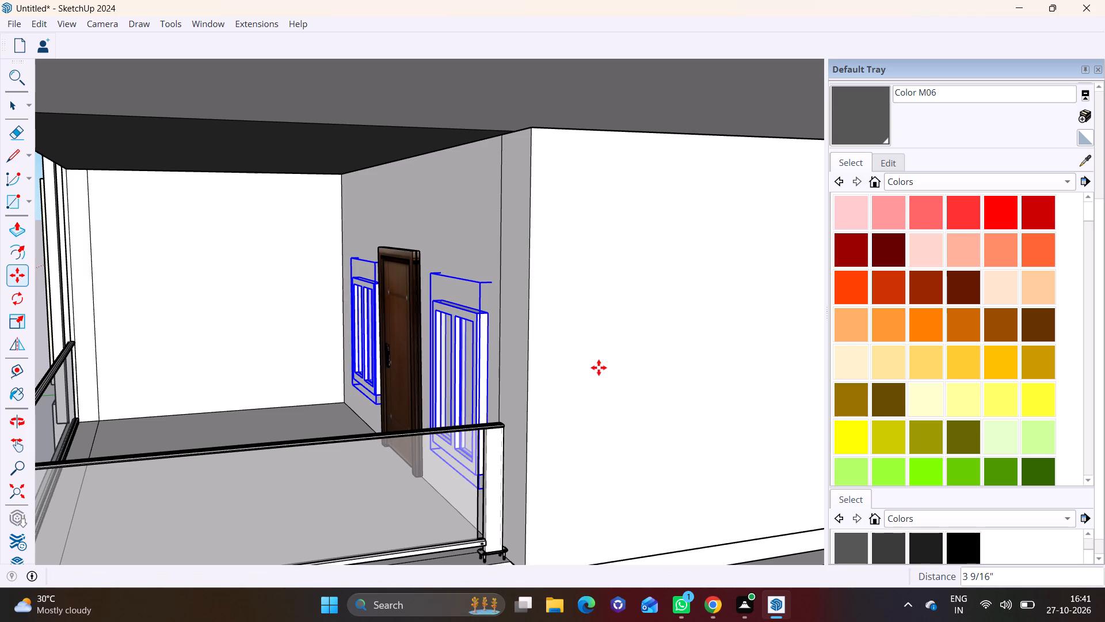
key("space")
left_click(245, 389)
Examine the reseated balcony windows on all floors from the front and the side of the building.
scroll(244, 388, "down", 7)
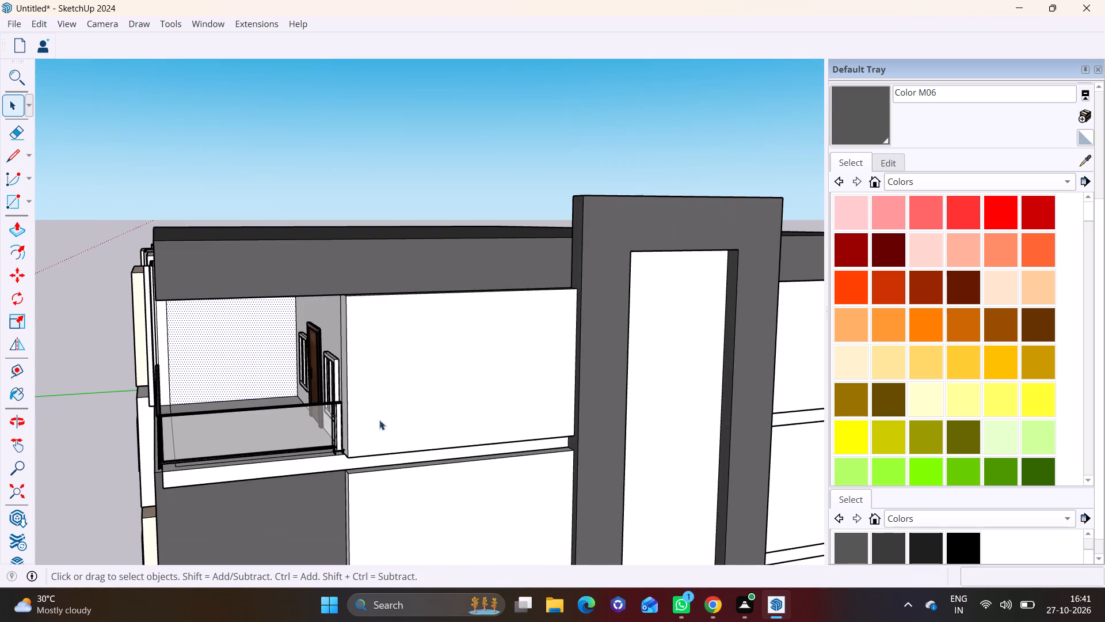
middle_click_drag(380, 422, 374, 190, "shift")
scroll(356, 371, "down", 3)
middle_click_drag(324, 528, 405, 395)
middle_click_drag(407, 399, 580, 498)
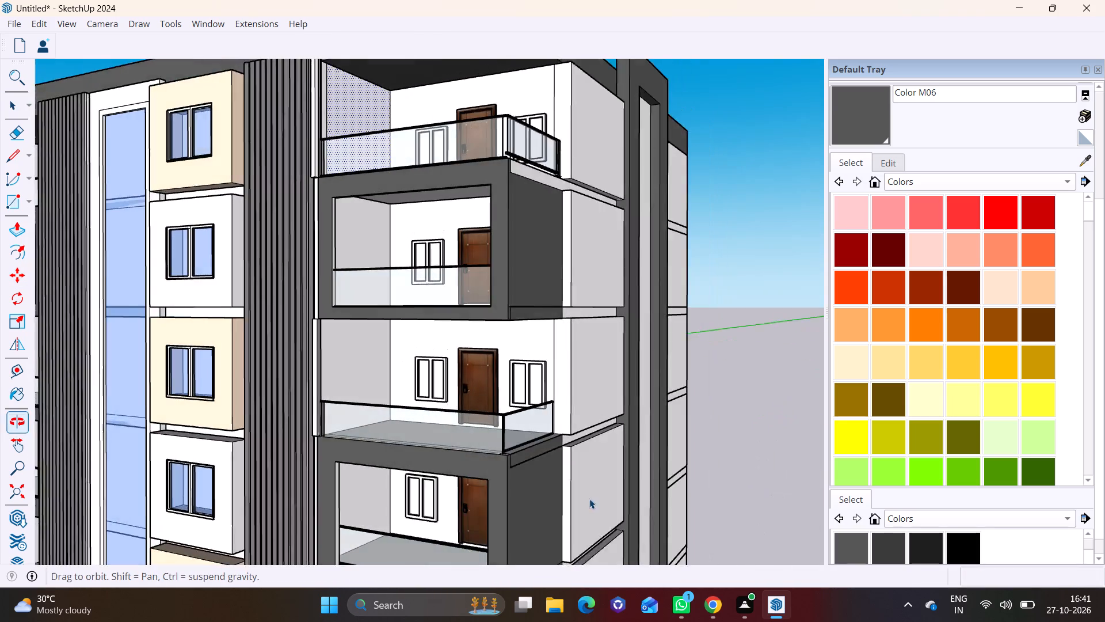
scroll(574, 494, "down", 2)
left_click(710, 426)
middle_click_drag(650, 456, 482, 356, "shift")
middle_click_drag(471, 369, 233, 352)
Offset the outline of the top-floor side-wall panel between the balcony and the column frame about 1' 11" inward.
scroll(344, 325, "up", 2)
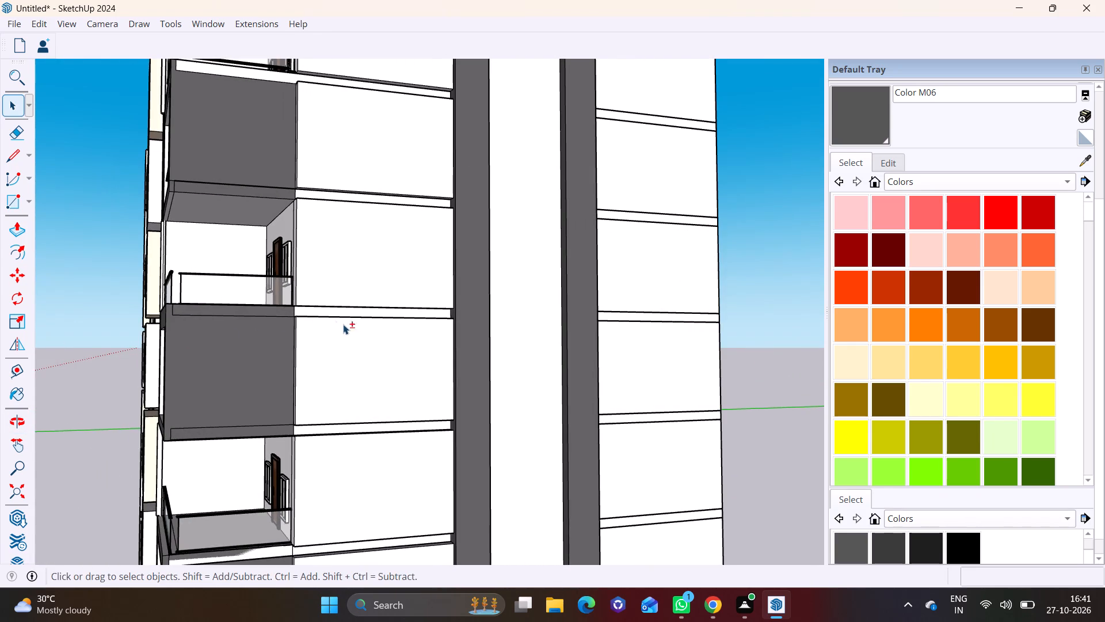
middle_click_drag(326, 320, 200, 381, "shift")
middle_click_drag(265, 244, 285, 407, "shift")
scroll(297, 276, "up", 4)
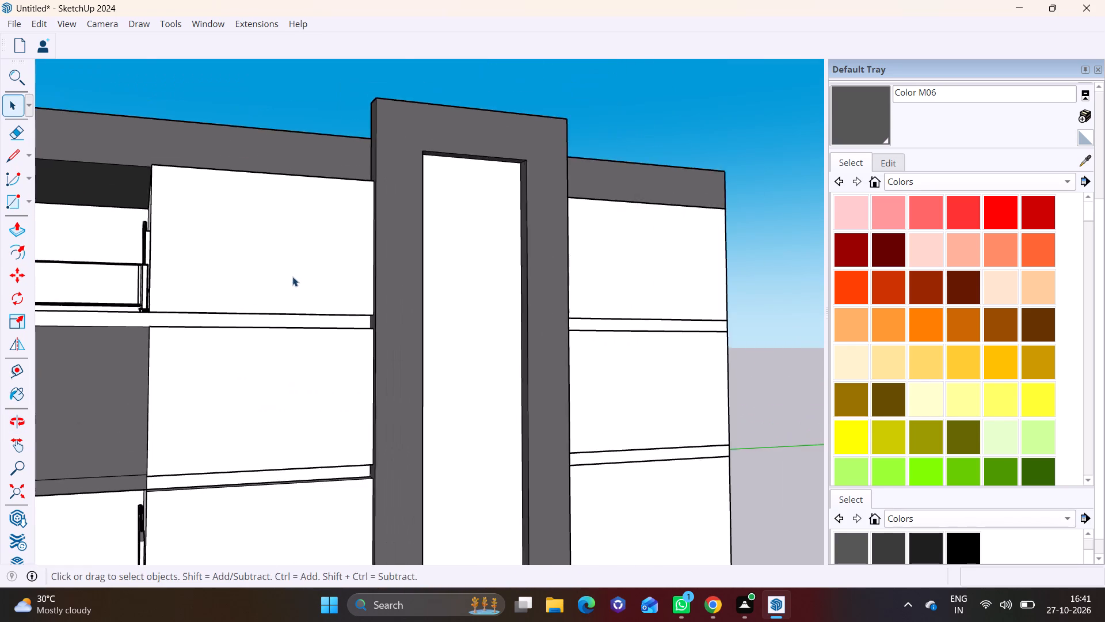
scroll(292, 276, "up", 2)
middle_click_drag(293, 288, 308, 320)
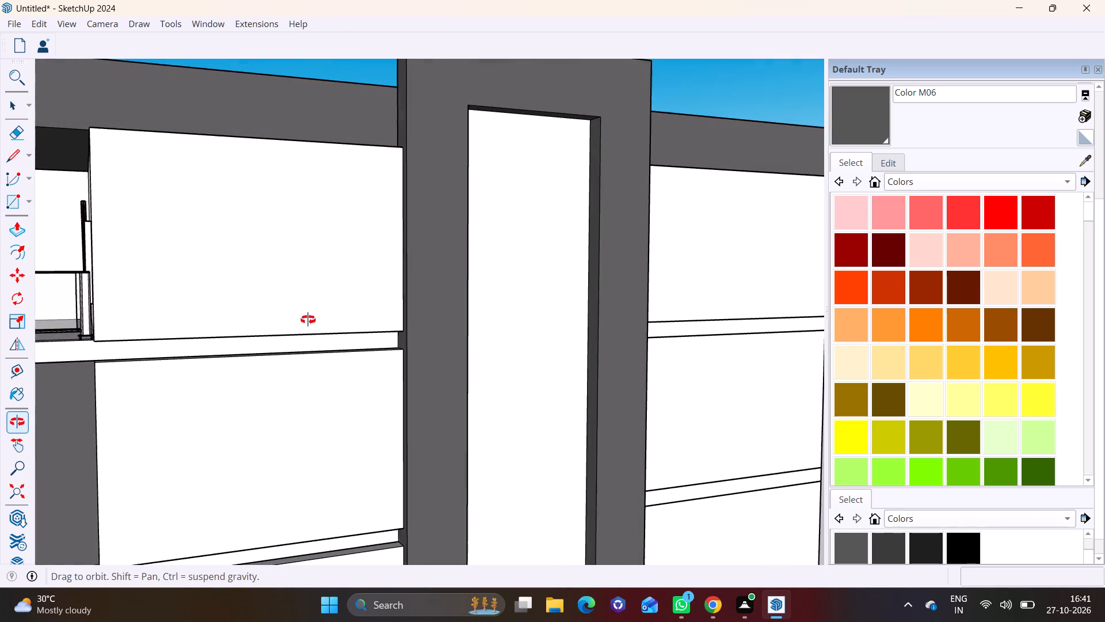
middle_click_drag(308, 320, 298, 321)
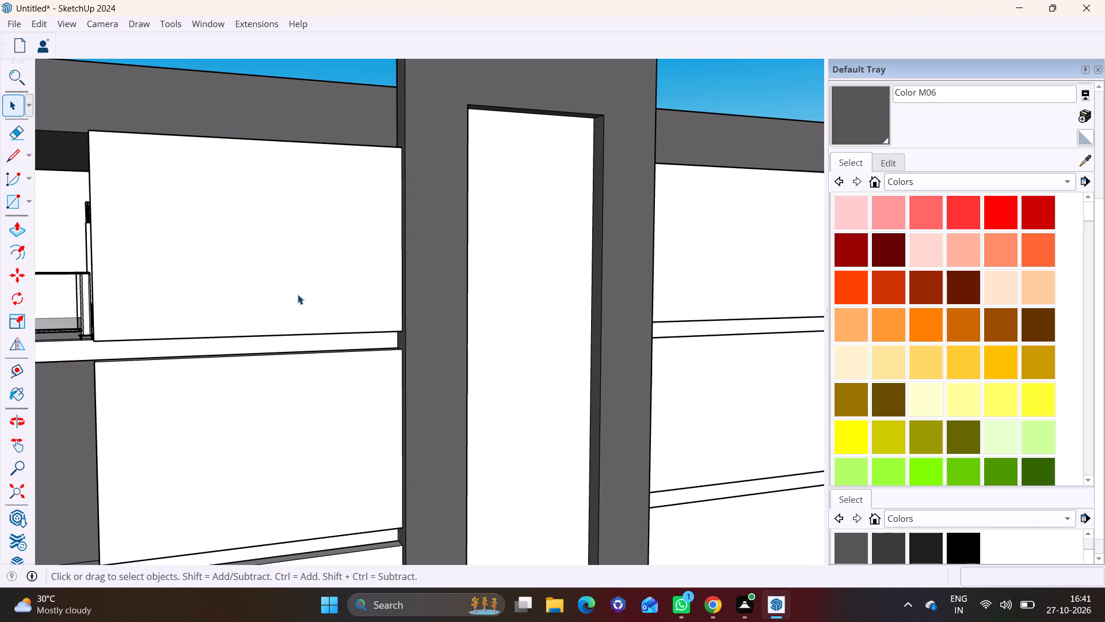
left_click(250, 244)
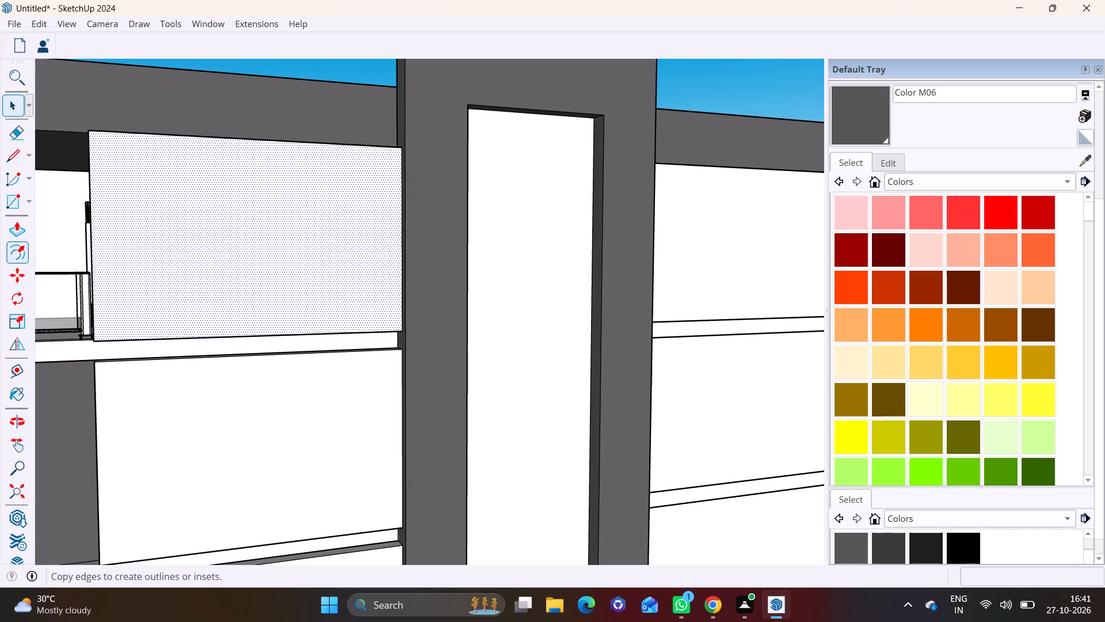
left_click(17, 252)
left_click(206, 251)
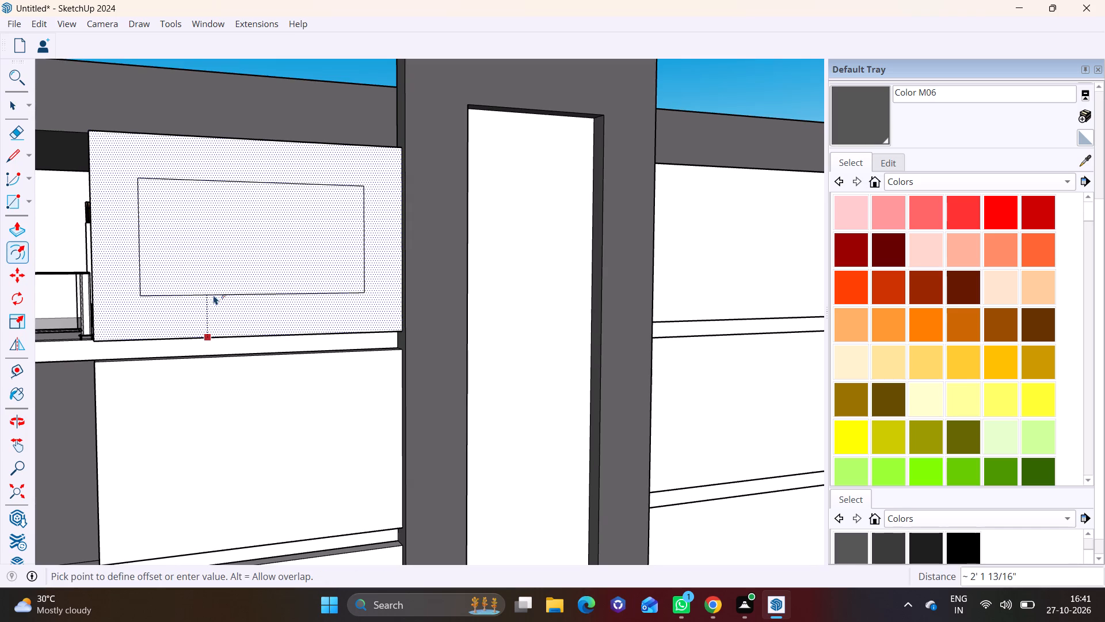
left_click(214, 300)
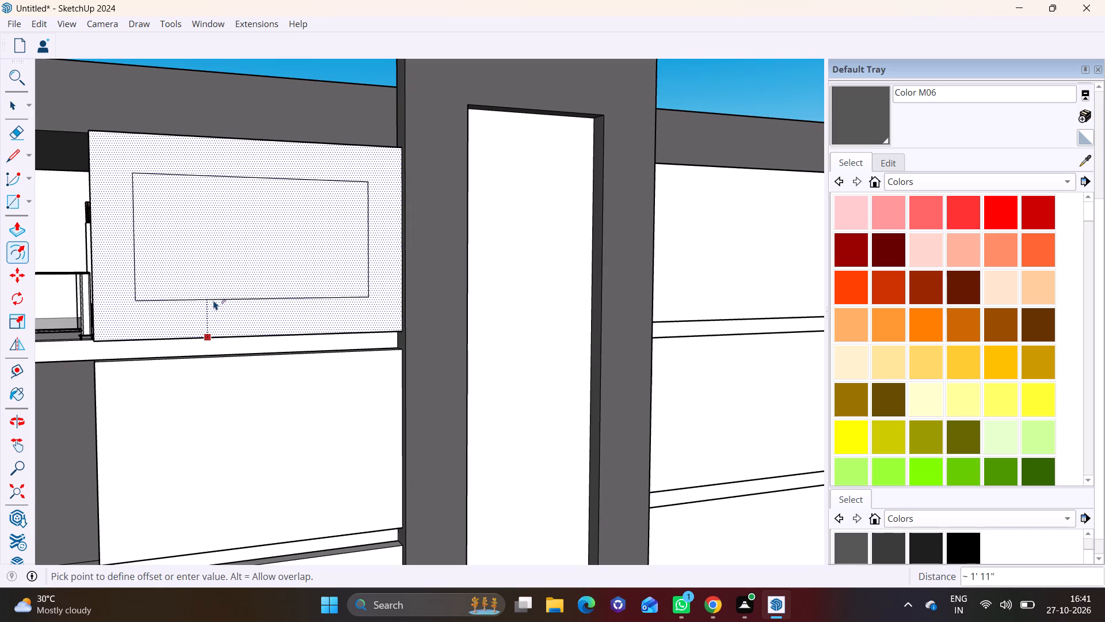
scroll(217, 316, "down", 2)
scroll(252, 358, "down", 1)
middle_click_drag(296, 415, 307, 301)
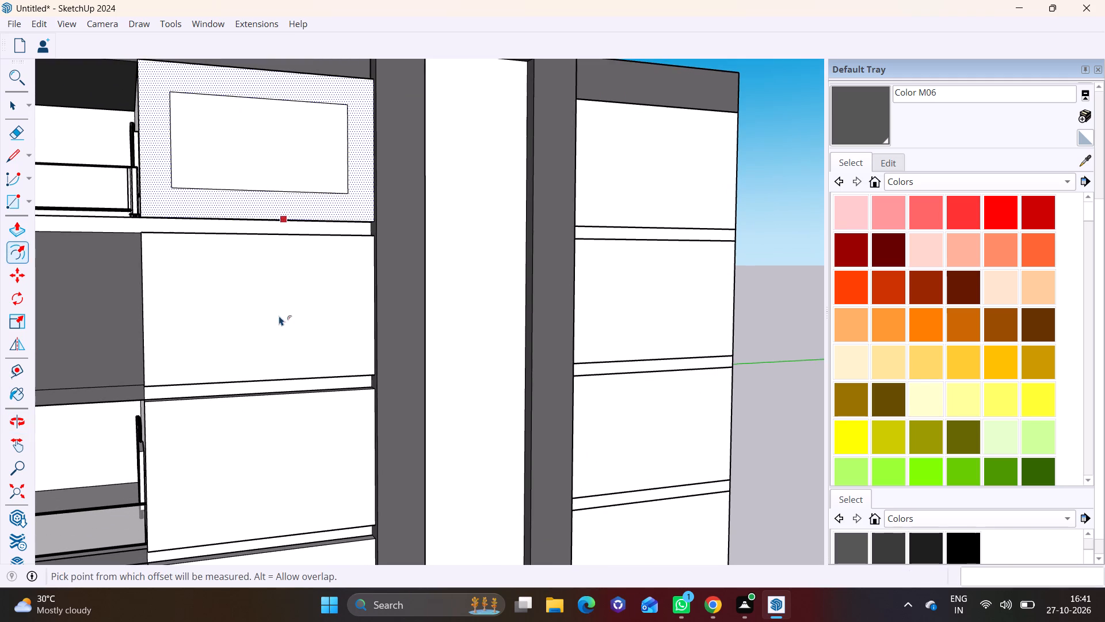
Repeat the same inward offset on the second and third side-wall panels from the top, between the balconies and column frame.
key("space")
left_click(256, 308)
left_click(17, 251)
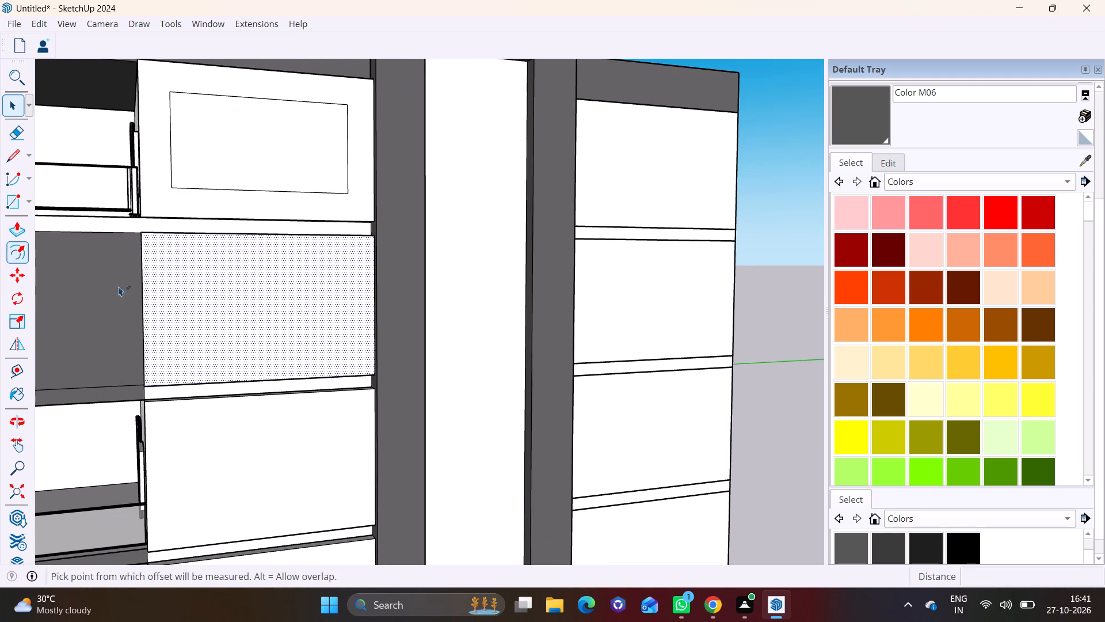
double_click(231, 312)
scroll(230, 328, "down", 4)
middle_click_drag(248, 401, 235, 254, "shift")
left_click(13, 107)
left_click(226, 301)
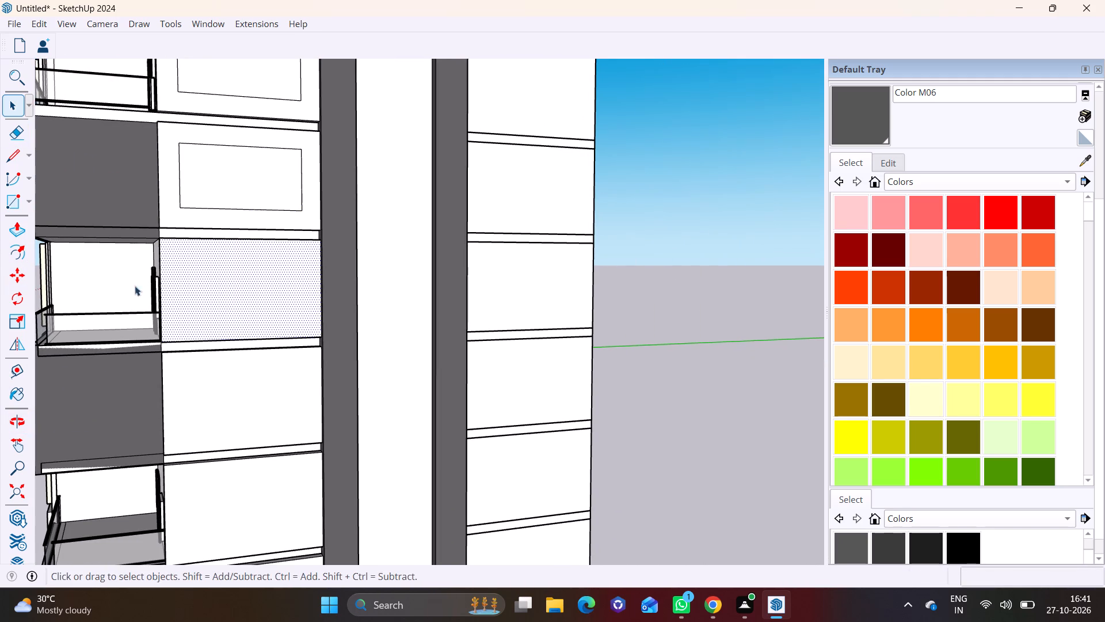
left_click(18, 248)
double_click(203, 285)
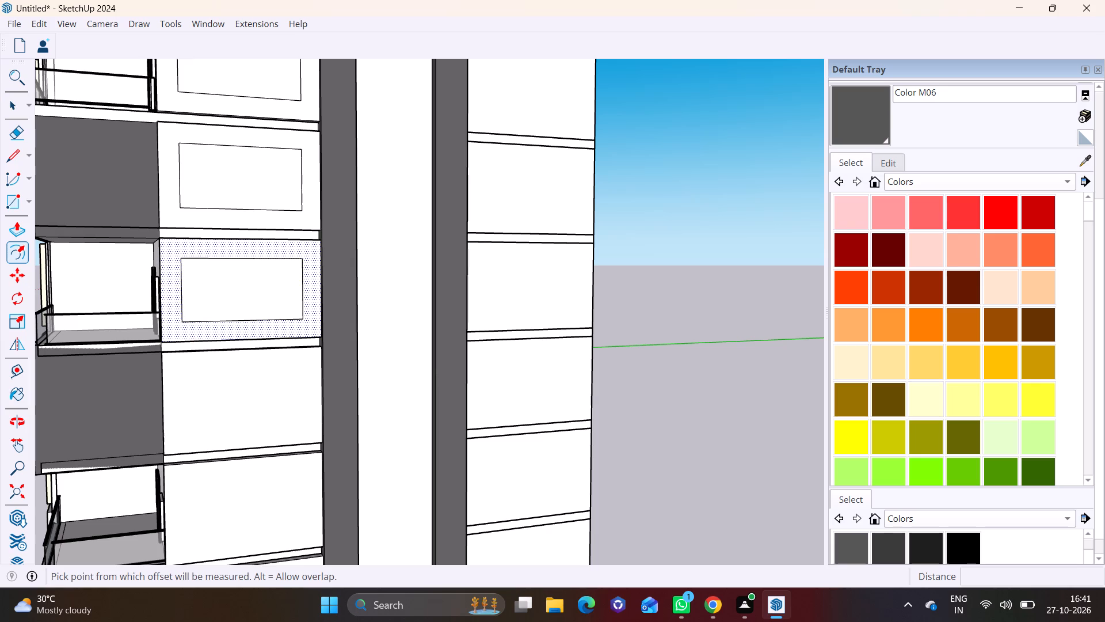
Repeat the same inward offset on the fourth and fifth side-wall panels from the top, beside the column frame.
left_click(13, 109)
left_click(205, 373)
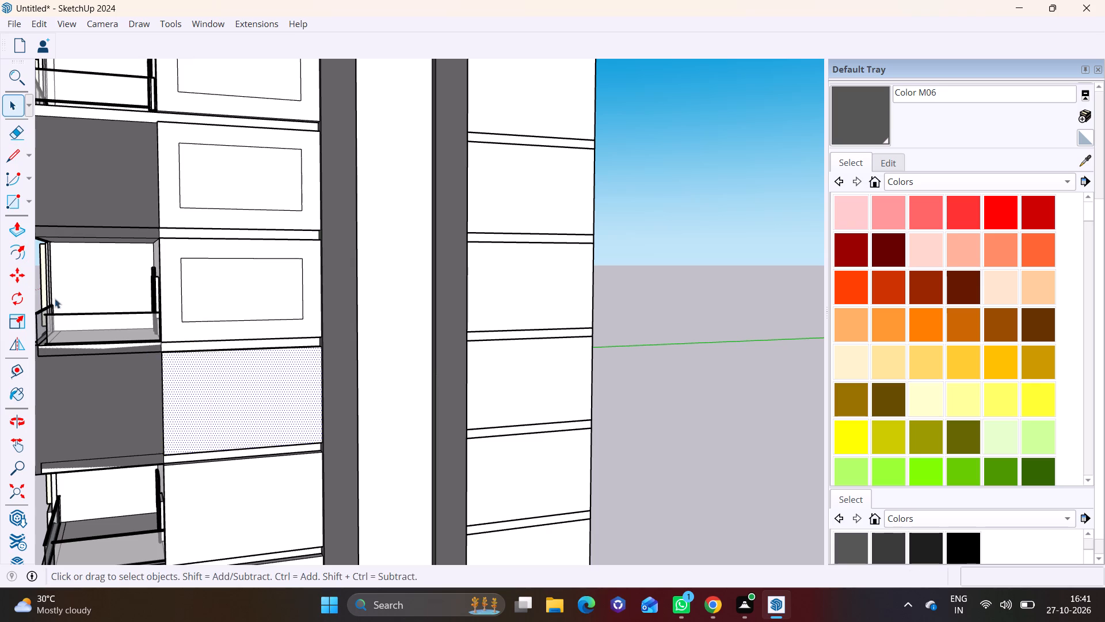
left_click(18, 246)
double_click(266, 405)
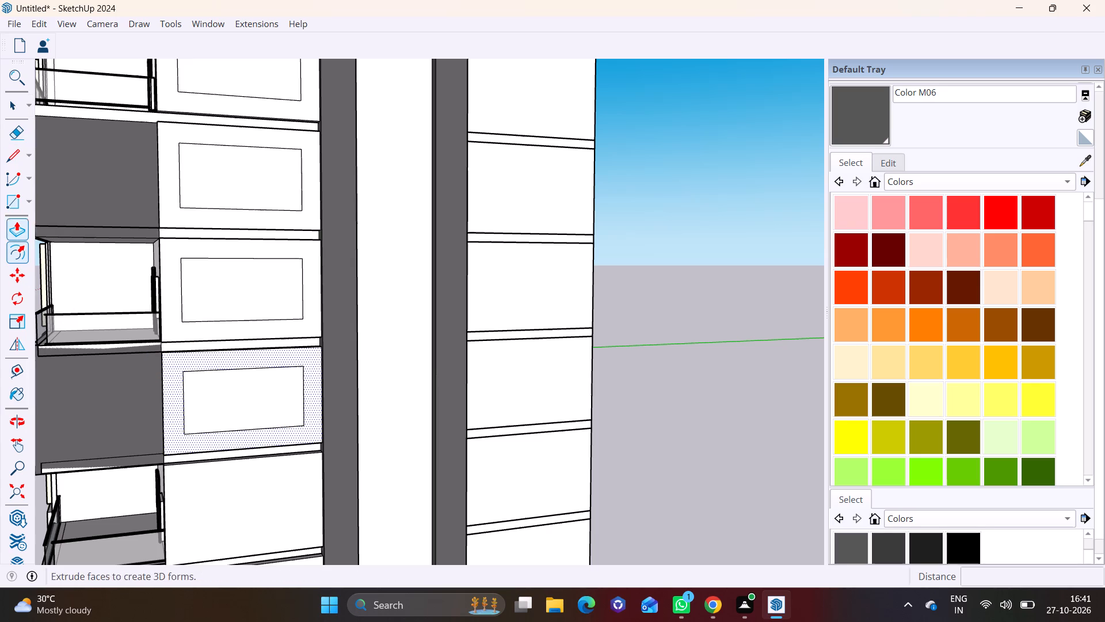
left_click(13, 103)
left_click(225, 487)
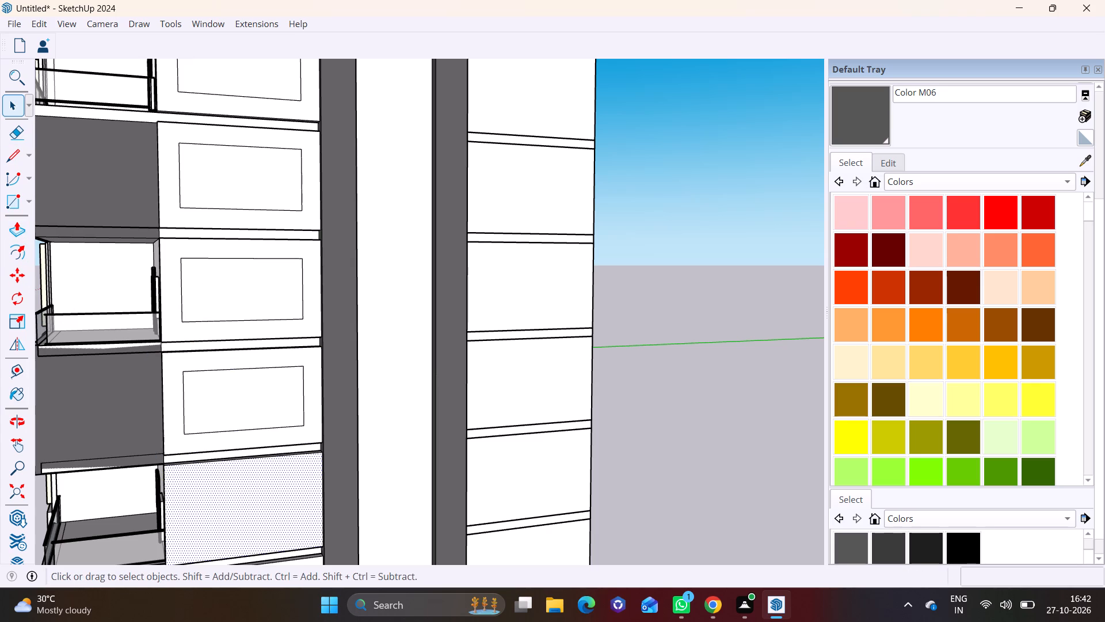
left_click(15, 248)
double_click(223, 503)
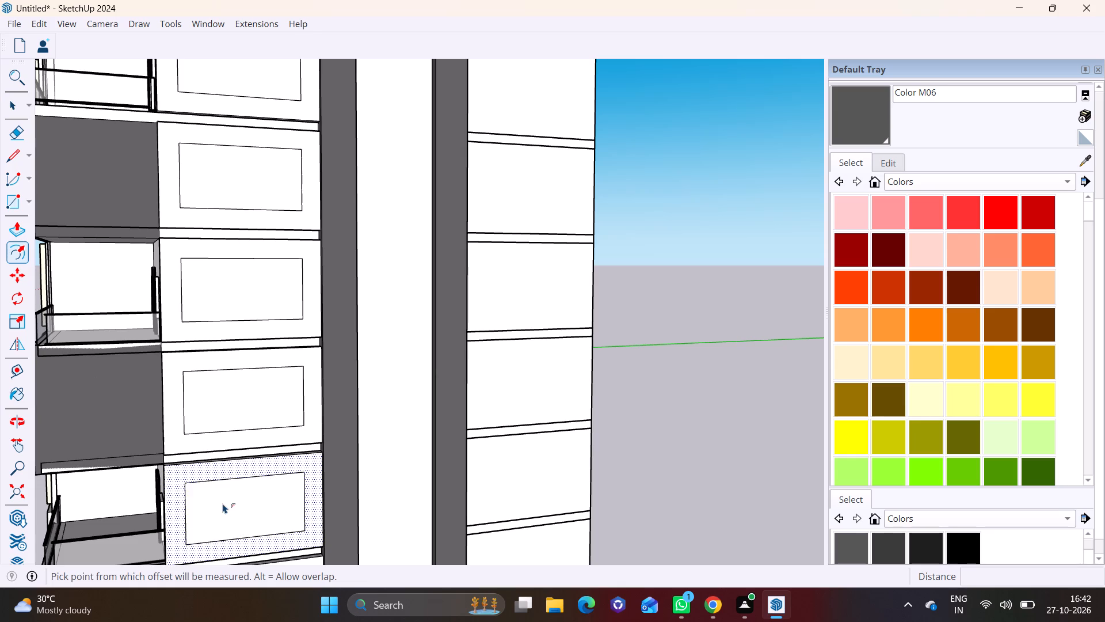
Repeat the same inward offset on the two lowest side-wall panels beside the column frame, down to the ground floor.
scroll(223, 503, "down", 1)
middle_click_drag(223, 503, 190, 300)
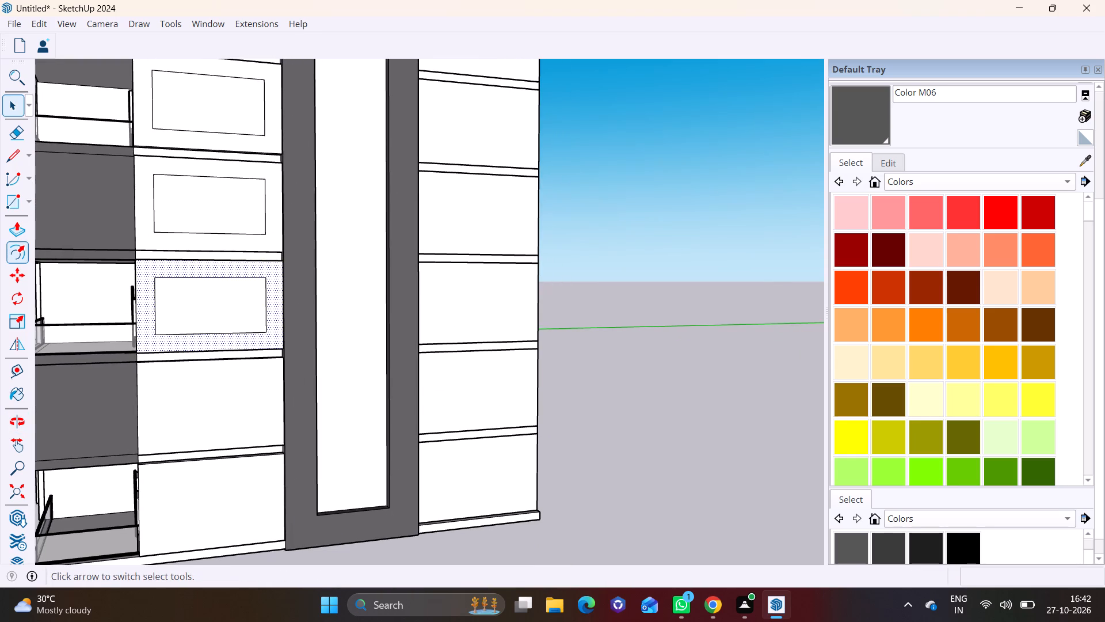
left_click(18, 109)
left_click(190, 379)
left_click(21, 245)
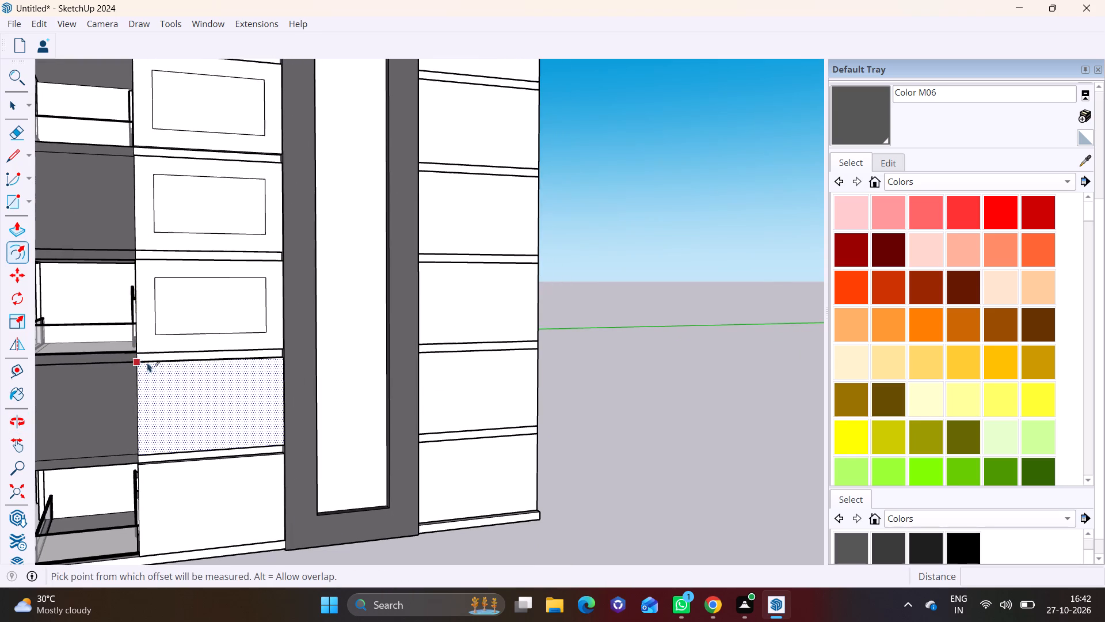
double_click(195, 396)
left_click(13, 112)
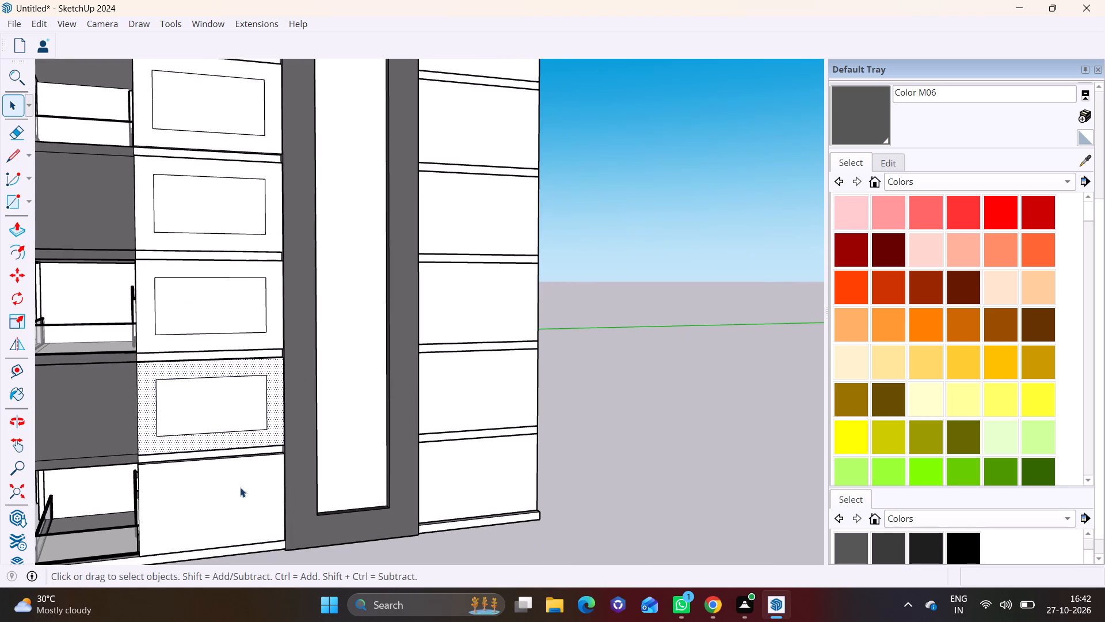
left_click(234, 500)
left_click(23, 252)
double_click(223, 507)
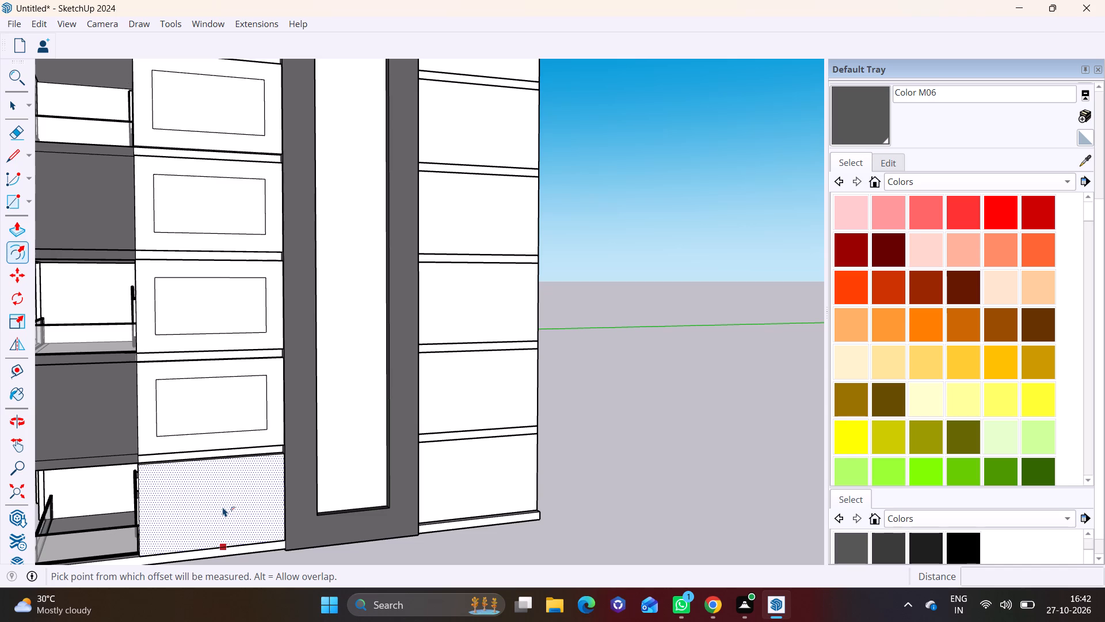
Examine the blank wall panels beyond the column frame and on the adjoining facade, from the ground floor up to the roof.
scroll(204, 473, "up", 3)
middle_click_drag(227, 500, 62, 494)
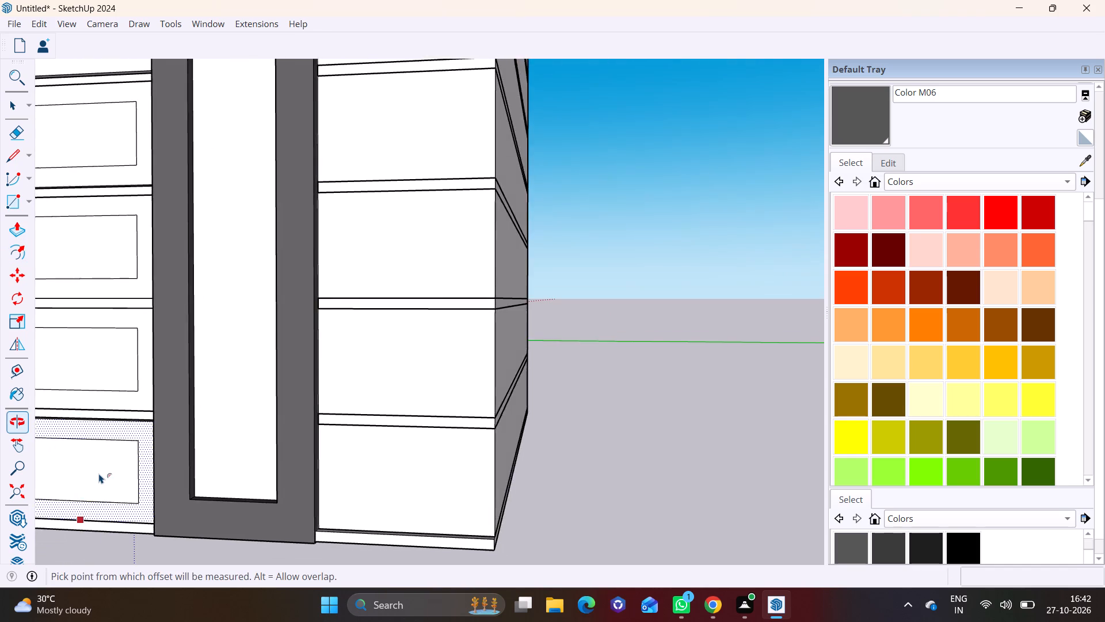
scroll(101, 473, "down", 2)
middle_click_drag(242, 422, 444, 485, "shift")
middle_click_drag(534, 465, 353, 498)
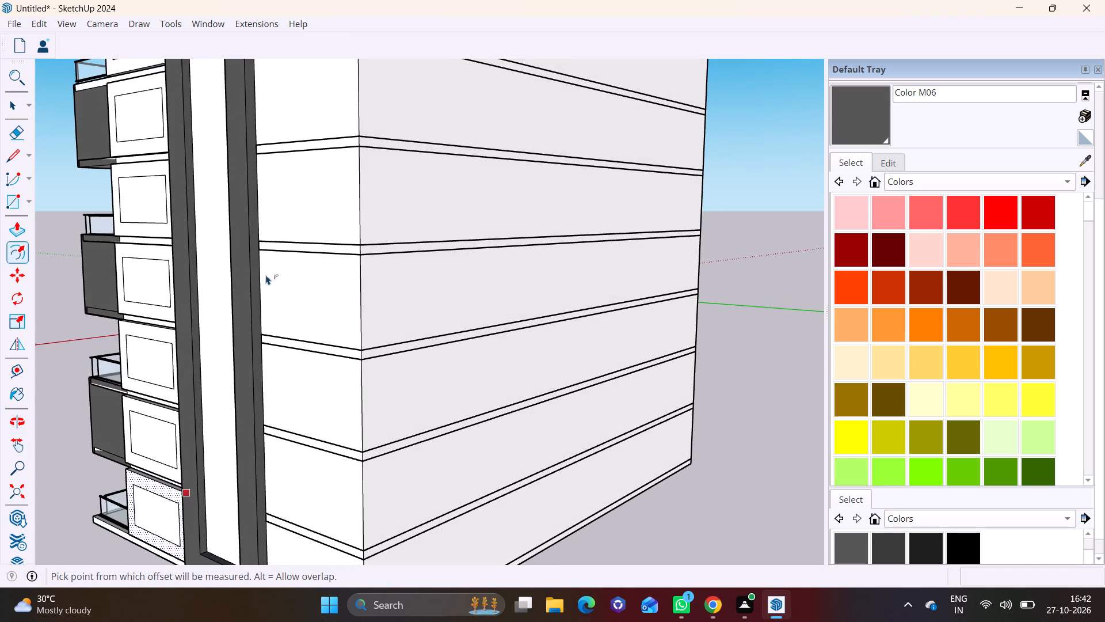
middle_click_drag(260, 252, 318, 393)
middle_click_drag(341, 227, 350, 318, "shift")
scroll(375, 261, "up", 2)
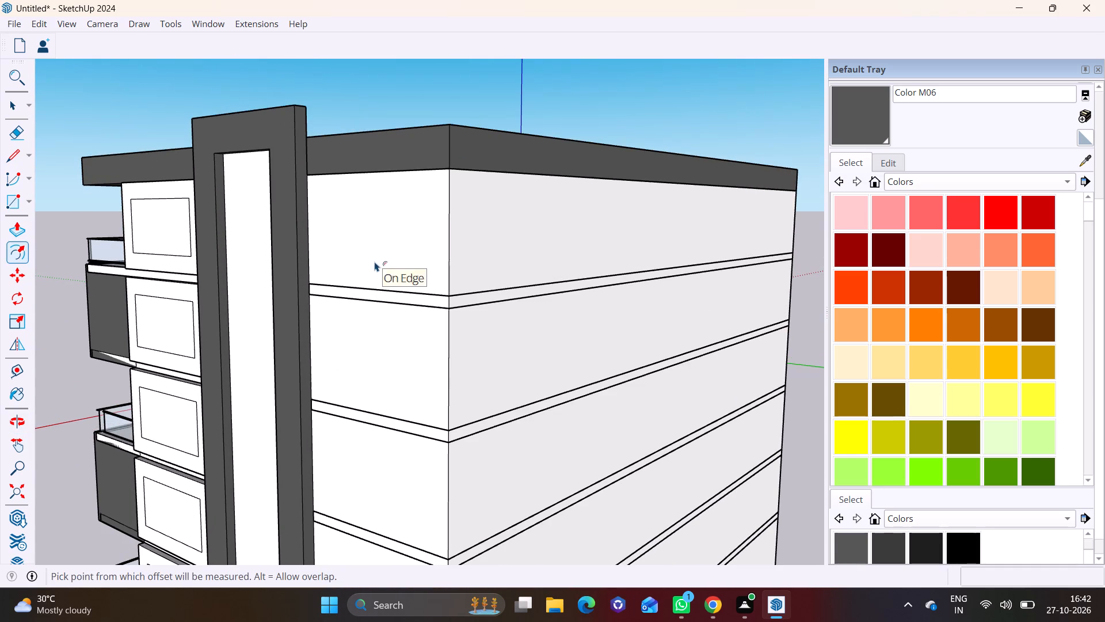
Pull the top wall panel beyond the column frame, at the building corner, outward about 9 1/2" with Push/Pull.
key("space")
left_click(380, 255)
left_click(16, 220)
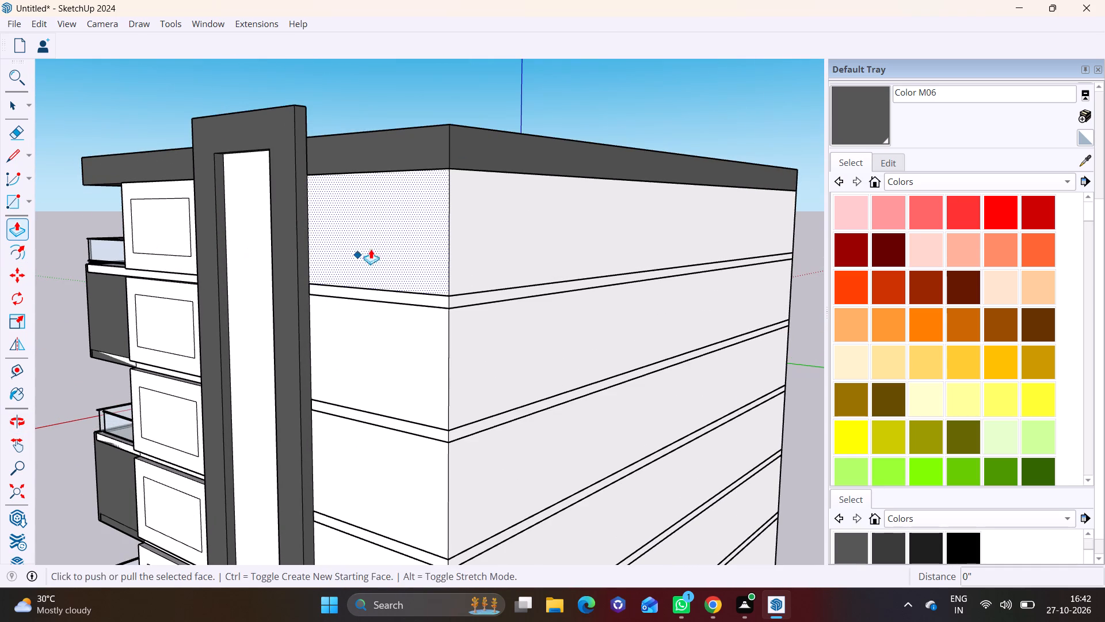
left_click(383, 238)
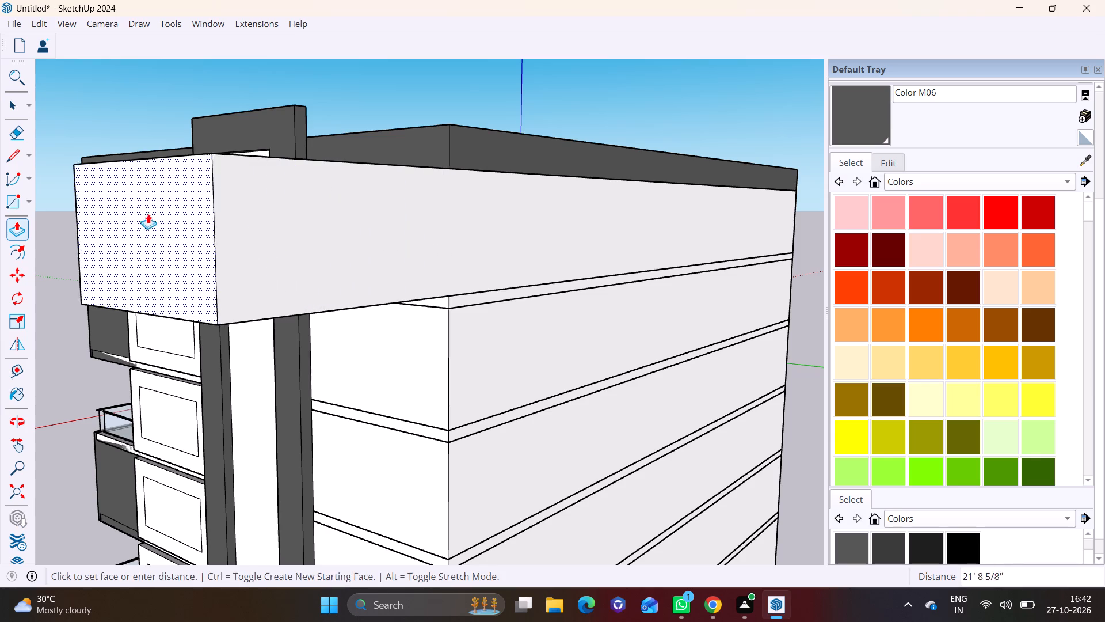
middle_click_drag(167, 219, 429, 181)
left_click(92, 248)
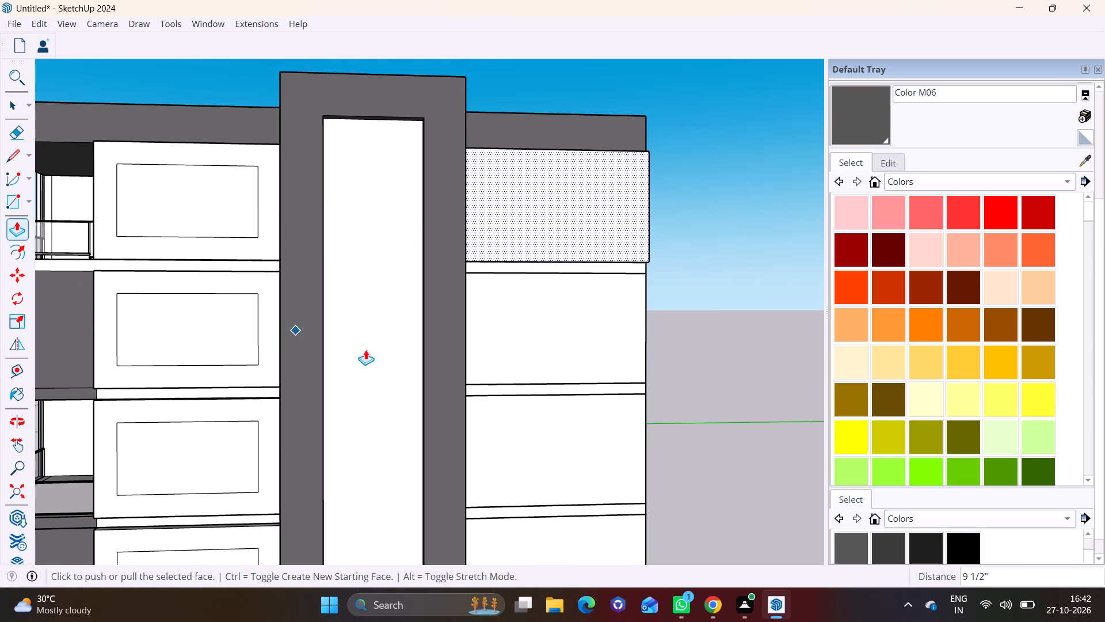
Repeat the same outward pull on the second and third wall panels from the top, between the column frame and building corner.
middle_click_drag(542, 385, 252, 396)
scroll(252, 396, "up", 1)
scroll(252, 396, "down", 2)
middle_click_drag(252, 396, 249, 374, "ctrl")
key("space")
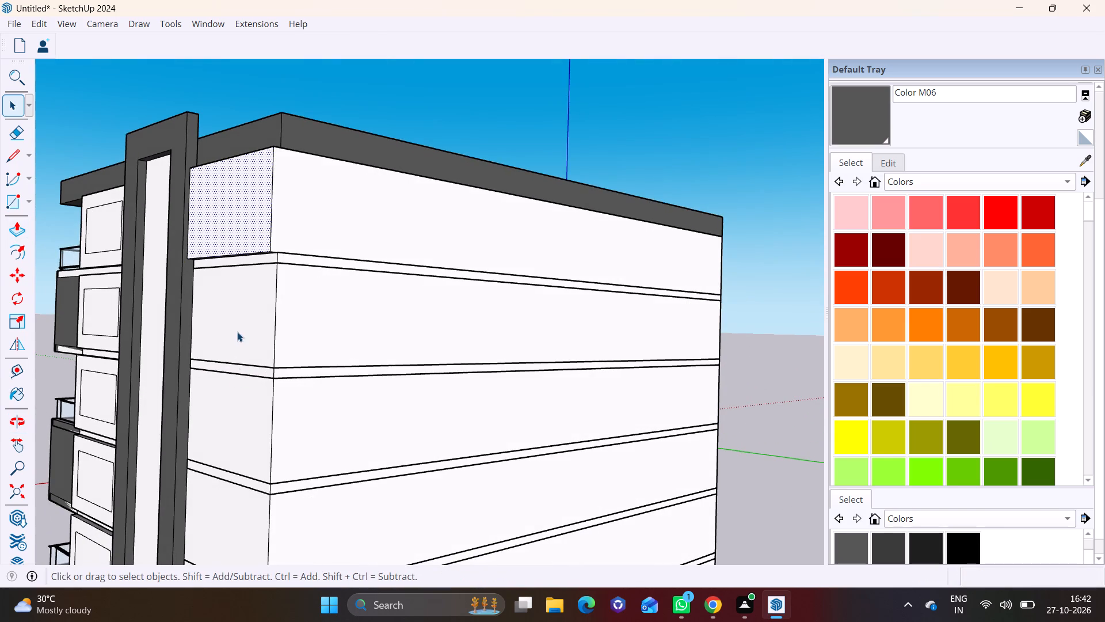
left_click(237, 323)
left_click(6, 223)
double_click(234, 316)
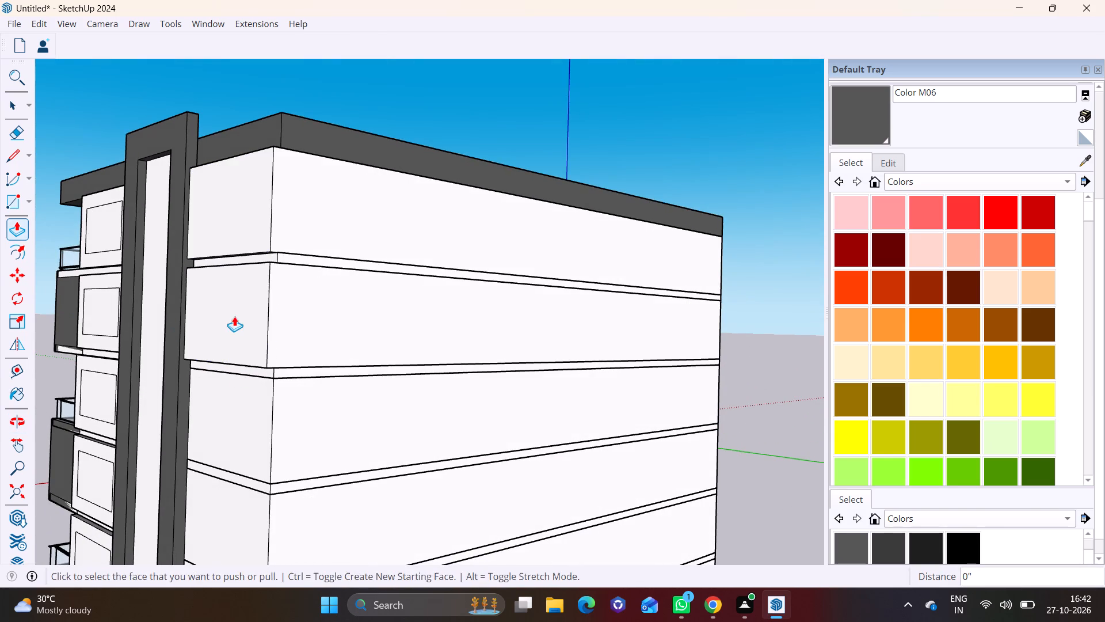
left_click(11, 108)
left_click(231, 399)
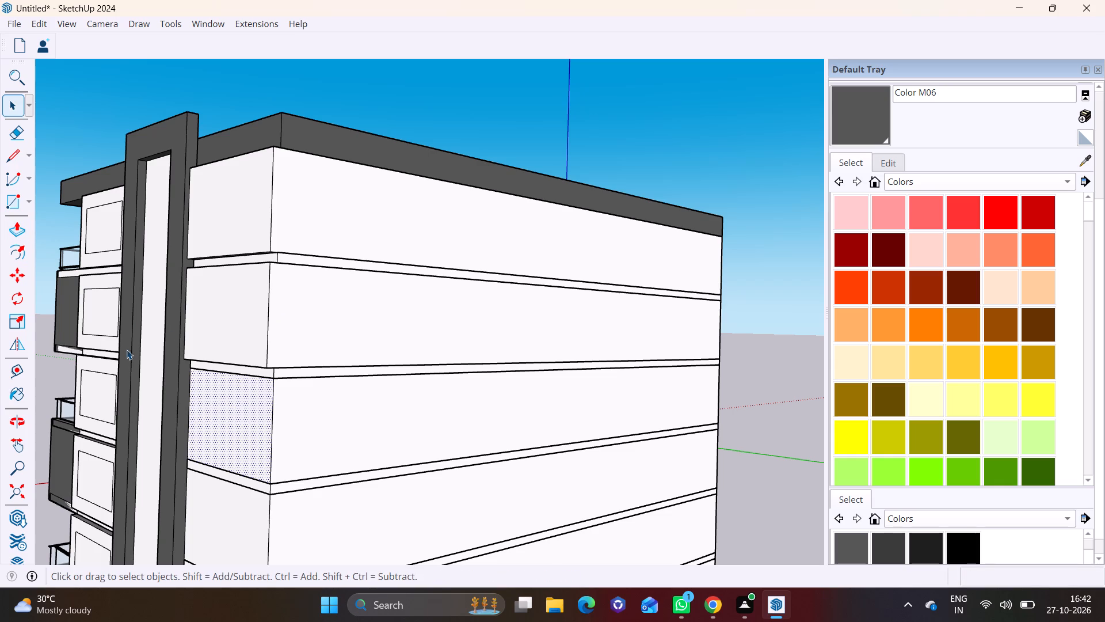
left_click(15, 223)
double_click(246, 427)
Repeat the same outward pull on the fourth and fifth wall panels from the top, beyond the column frame.
scroll(238, 455, "down", 2)
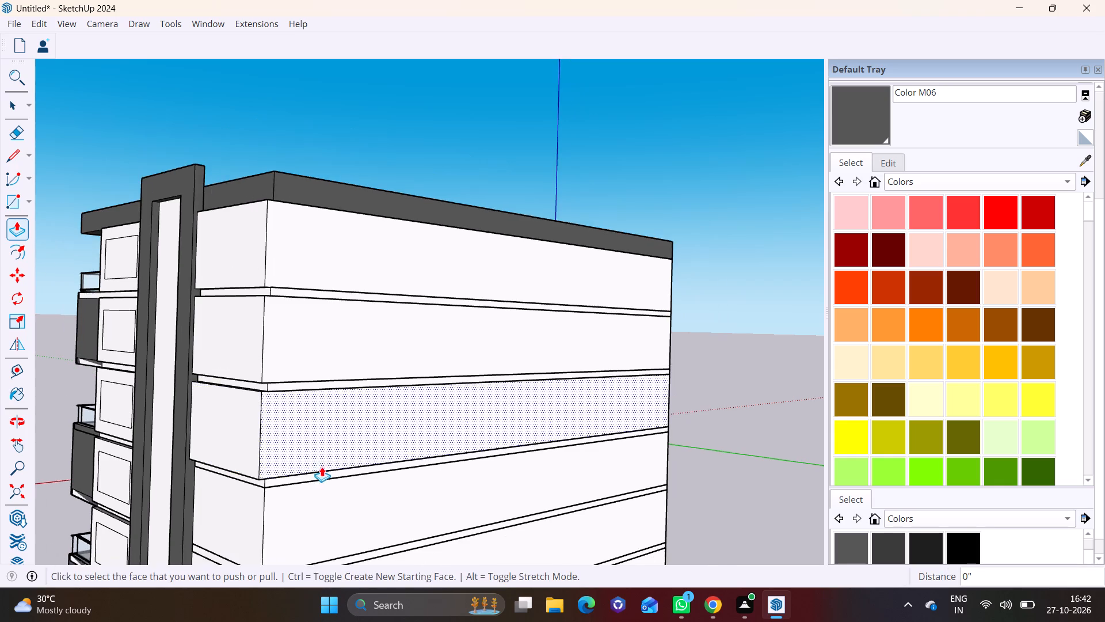
middle_click_drag(322, 466, 313, 285)
left_click(9, 106)
left_click_drag(261, 358, 254, 358)
left_click(215, 333)
left_click(20, 225)
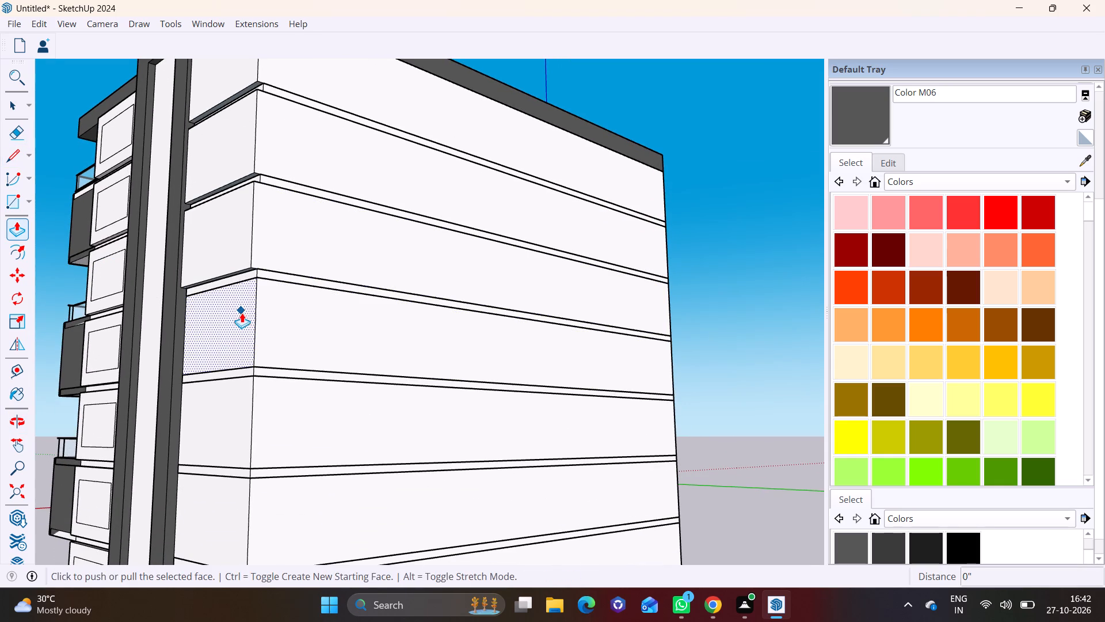
double_click(242, 313)
left_click(7, 111)
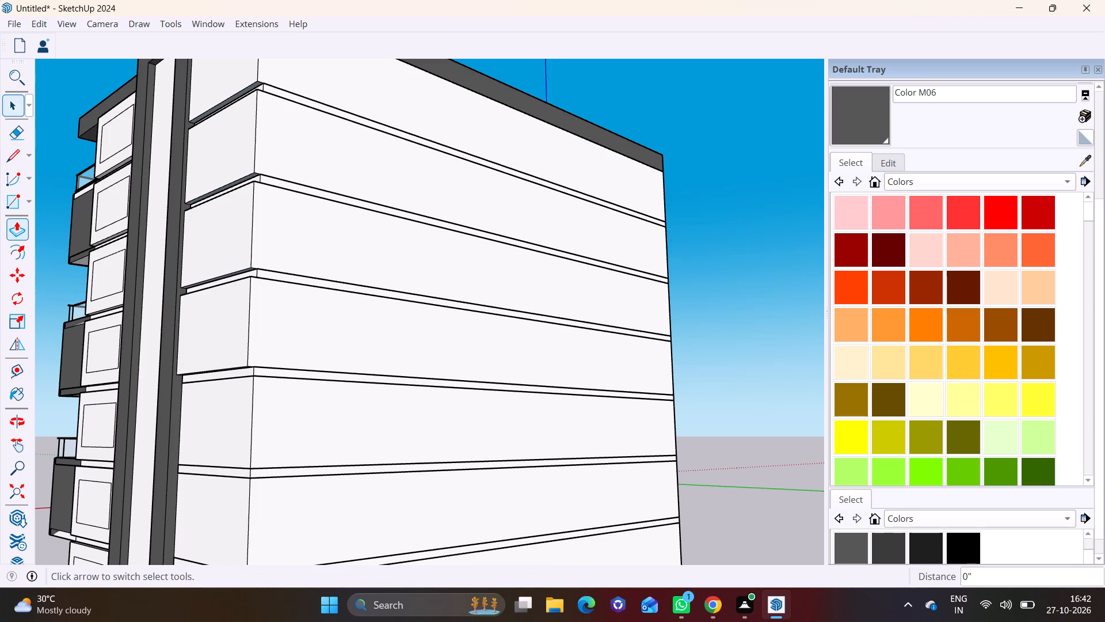
left_click(204, 408)
left_click(16, 231)
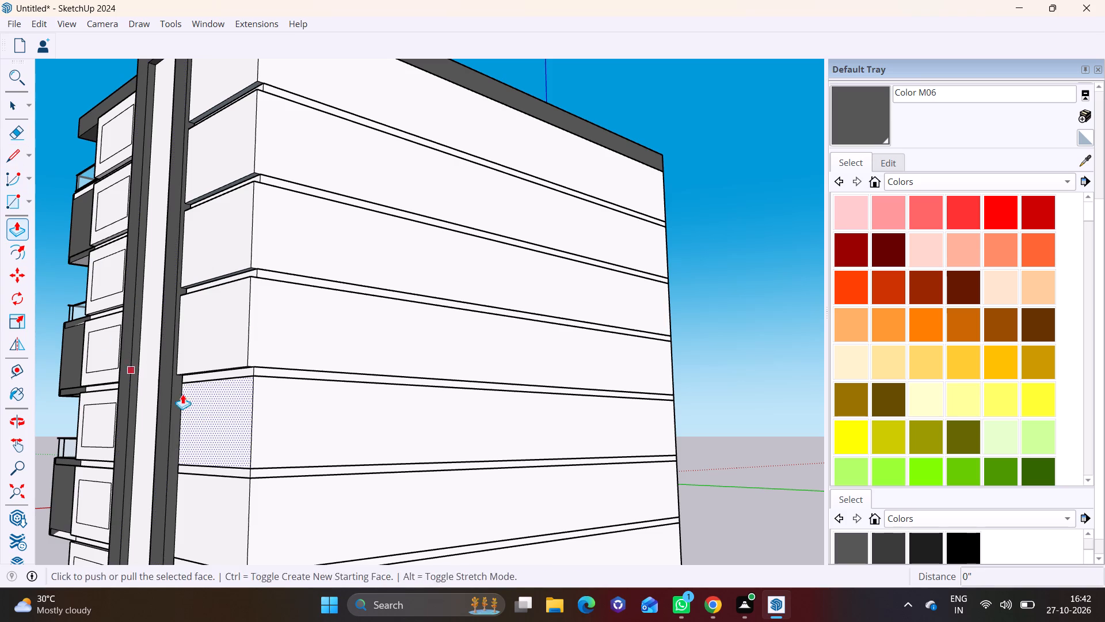
double_click(226, 412)
Repeat the same outward pull on the two lowest wall panels beyond the column frame, down to the ground floor.
left_click(9, 107)
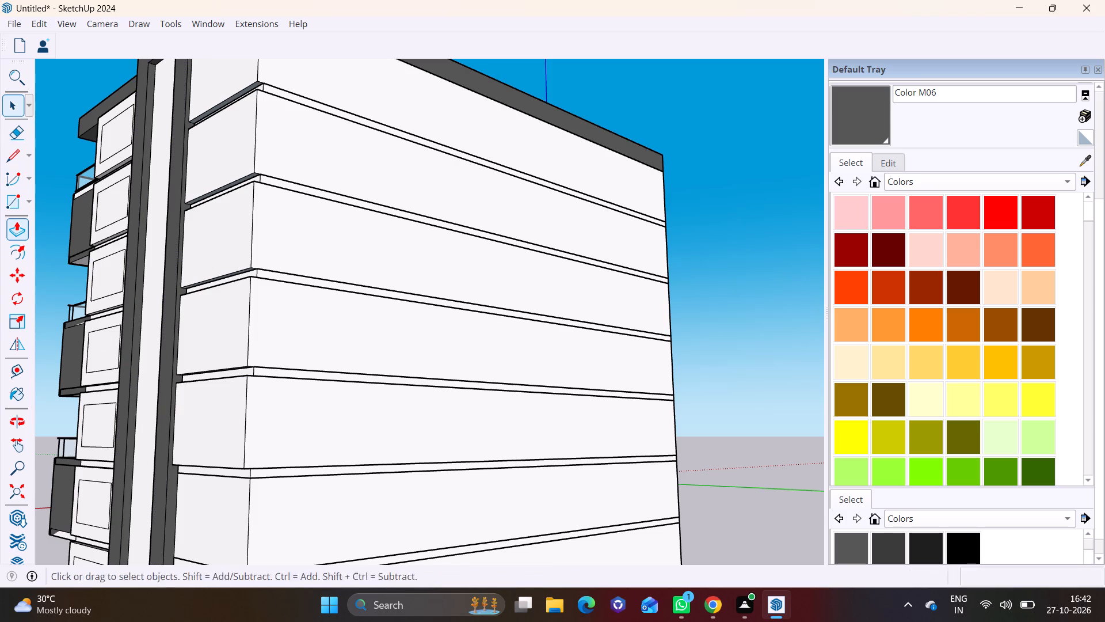
left_click(189, 492)
left_click(14, 226)
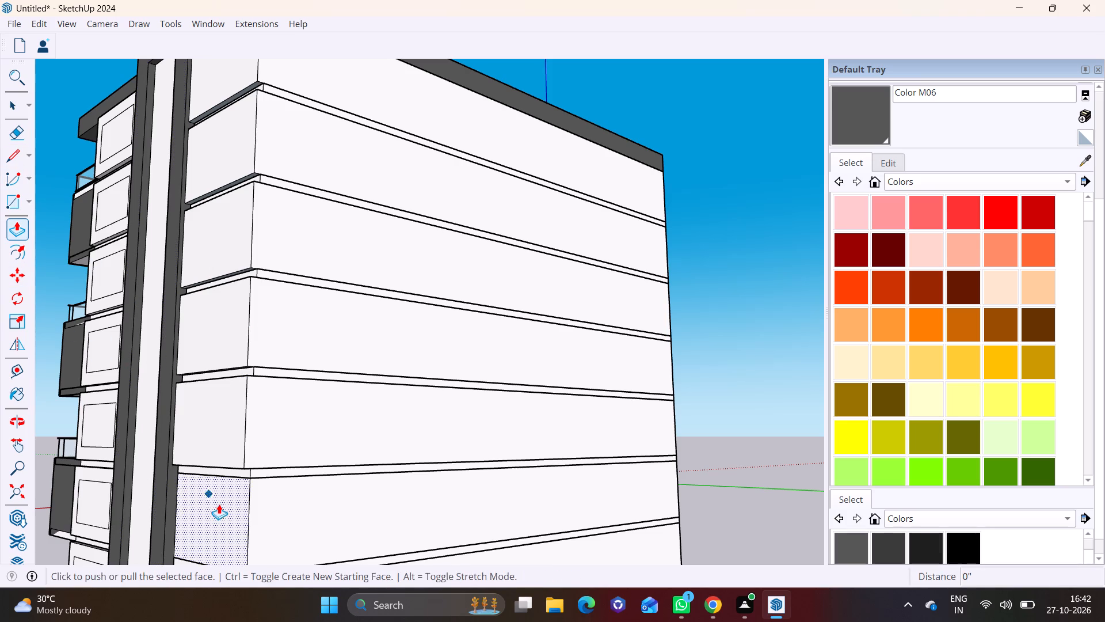
double_click(220, 506)
scroll(222, 507, "down", 2)
middle_click_drag(232, 510, 234, 363)
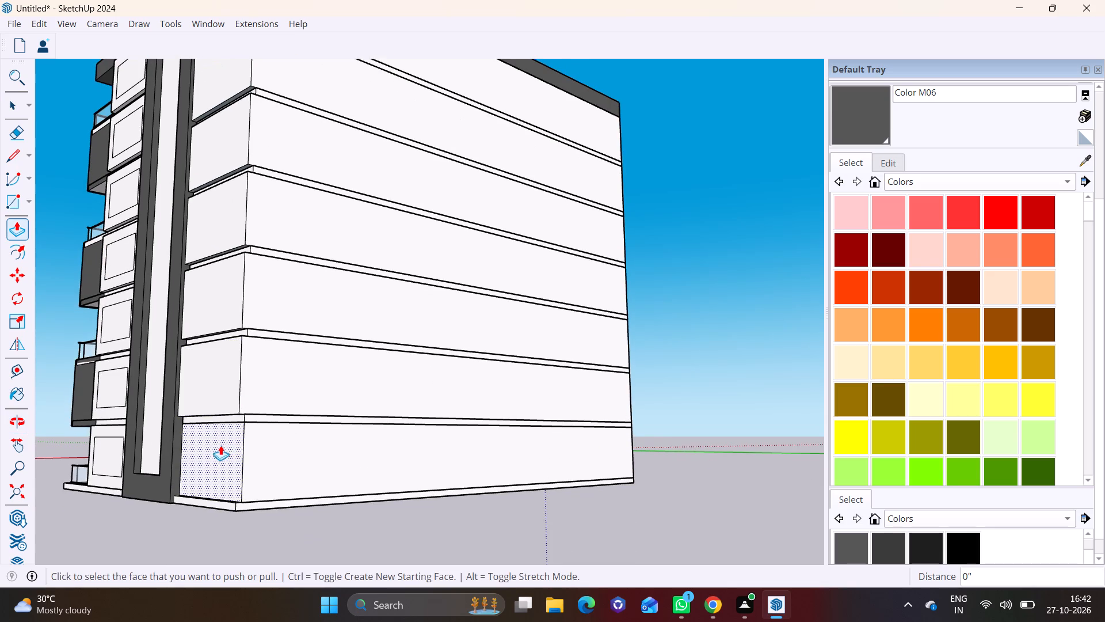
scroll(213, 449, "up", 2)
double_click(212, 450)
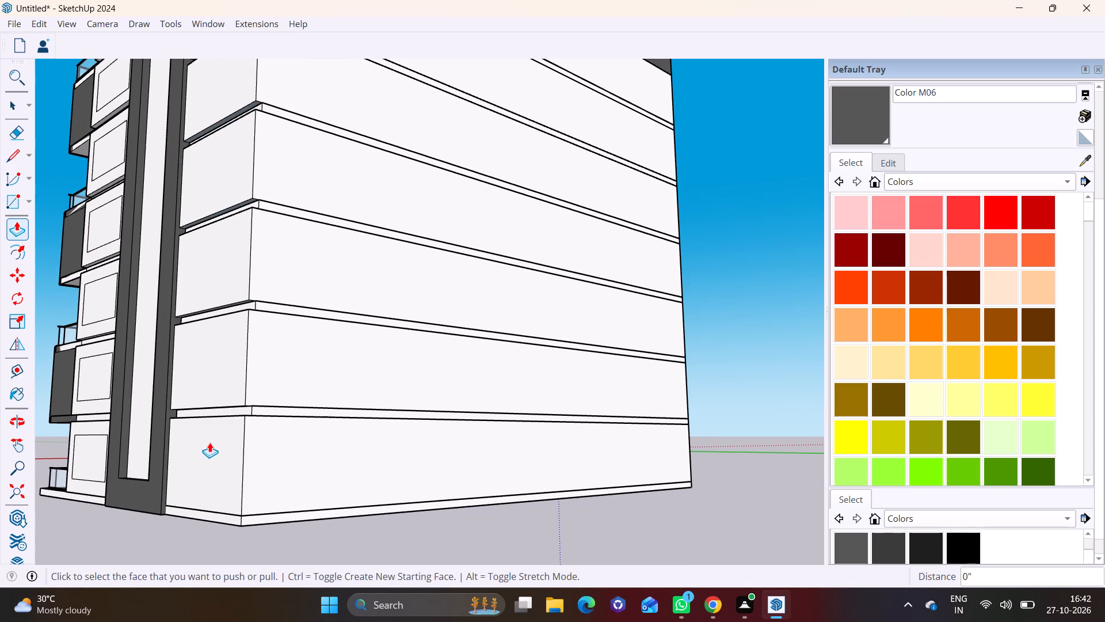
Repeat the earlier inward offset on the top three wall panels between the column frame and the building corner.
middle_click_drag(212, 377, 226, 518)
middle_click_drag(258, 426, 351, 520)
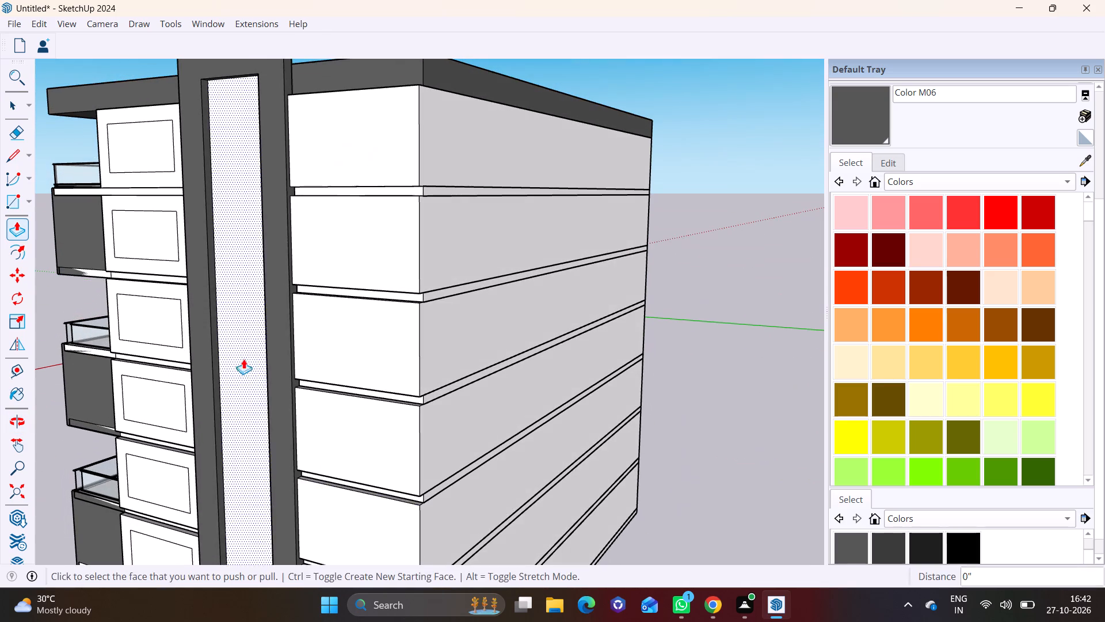
key("space")
left_click(327, 158)
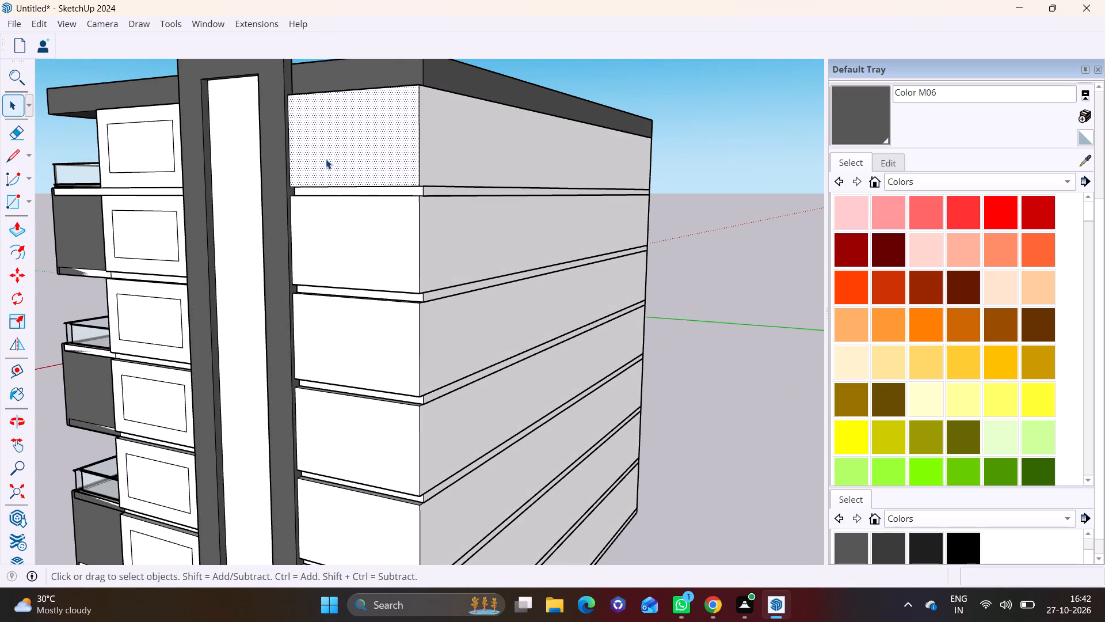
left_click(21, 253)
double_click(383, 160)
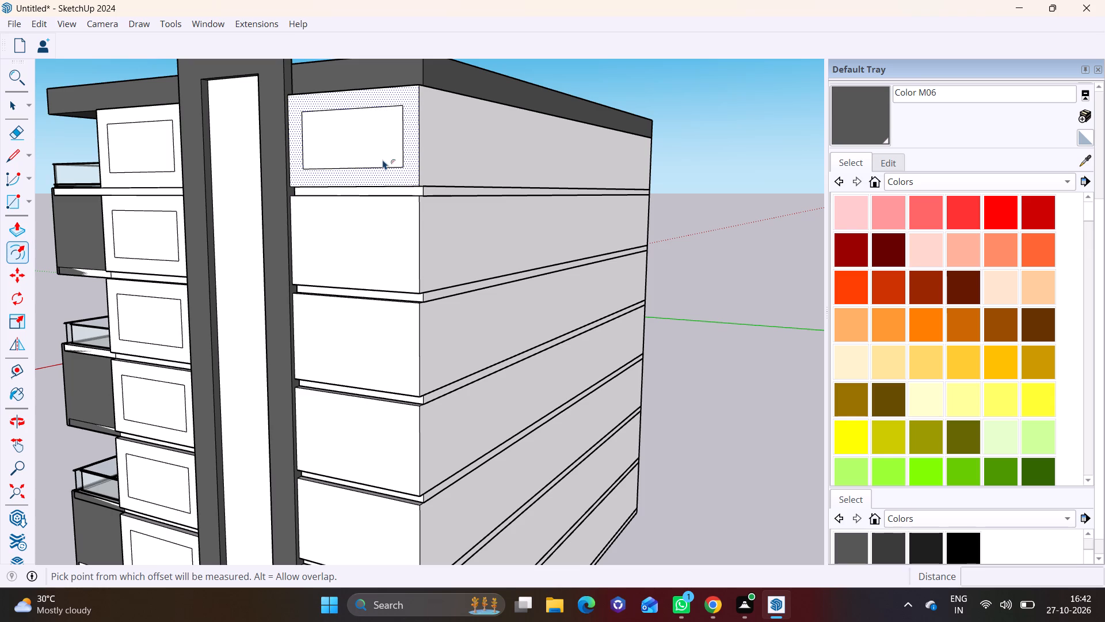
left_click(12, 112)
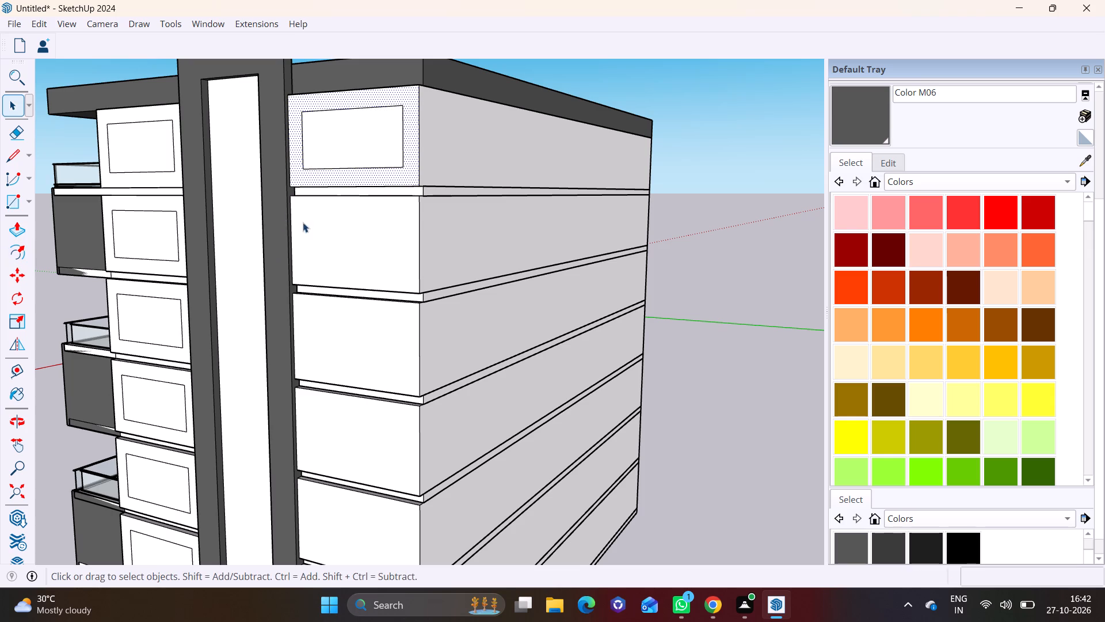
left_click(337, 234)
left_click(24, 247)
double_click(356, 267)
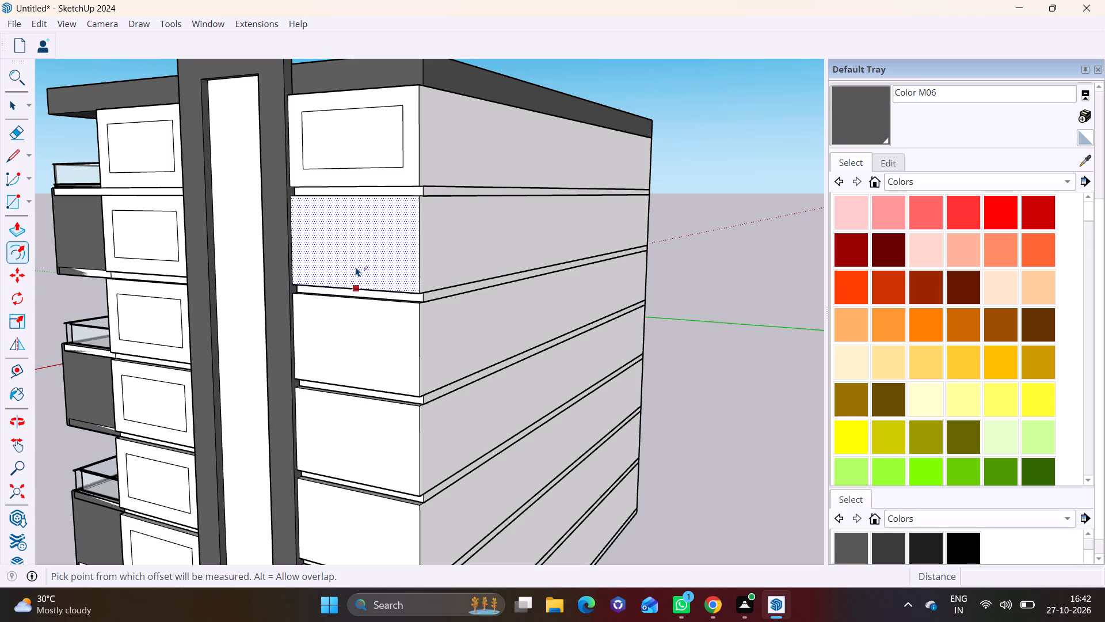
left_click(14, 107)
left_click(317, 312)
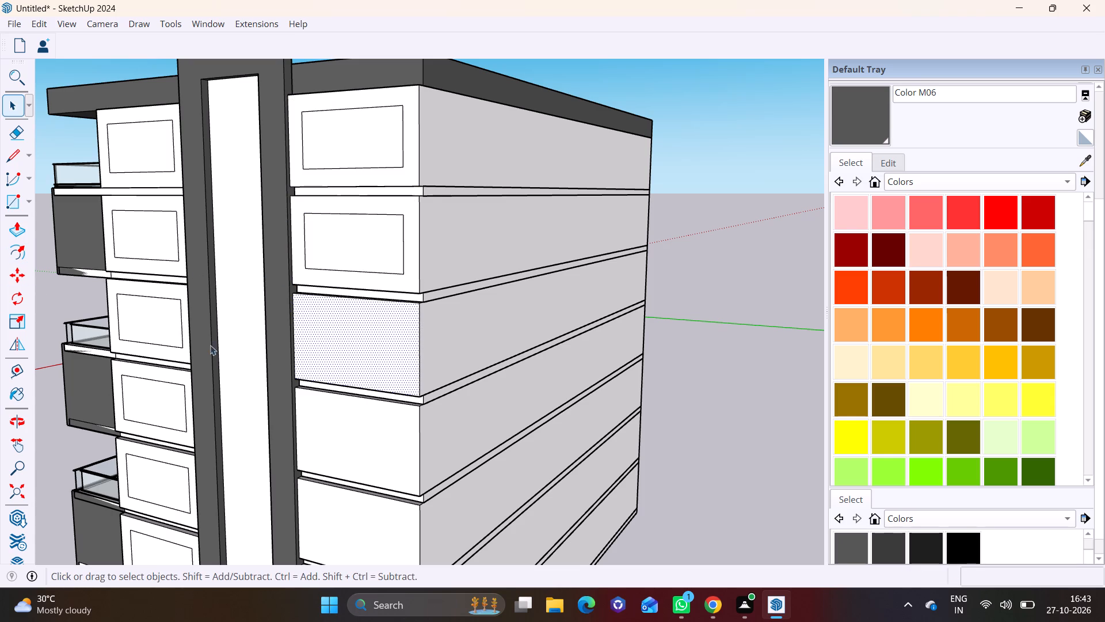
left_click(18, 246)
double_click(354, 364)
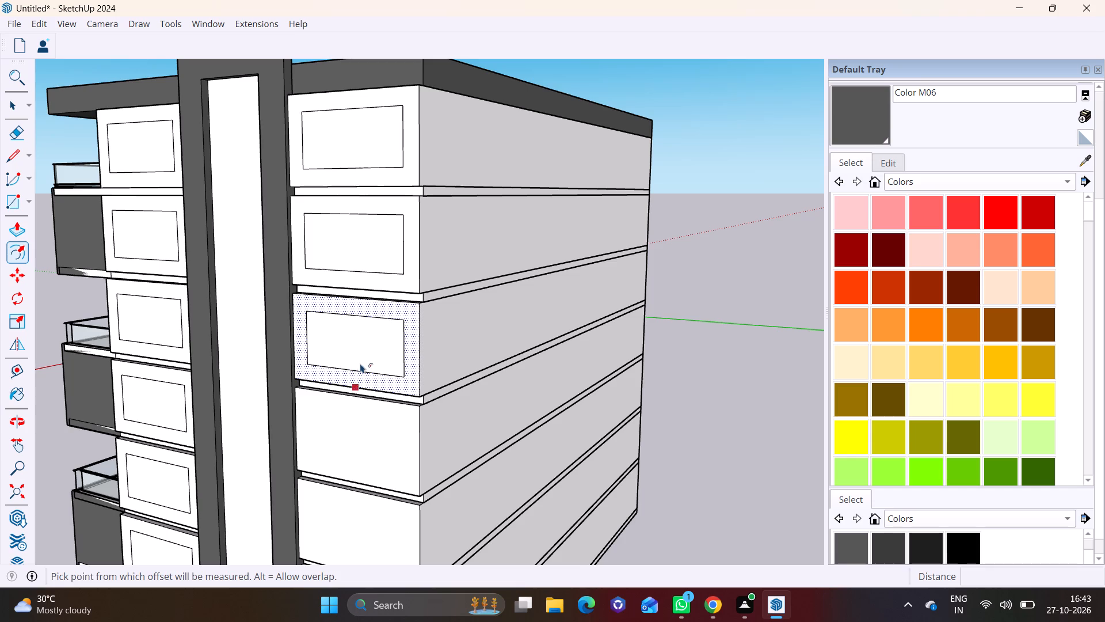
Repeat the same inward offset on the fourth and fifth wall panels from the top, beyond the column frame.
middle_click_drag(368, 379, 341, 196)
left_click(9, 98)
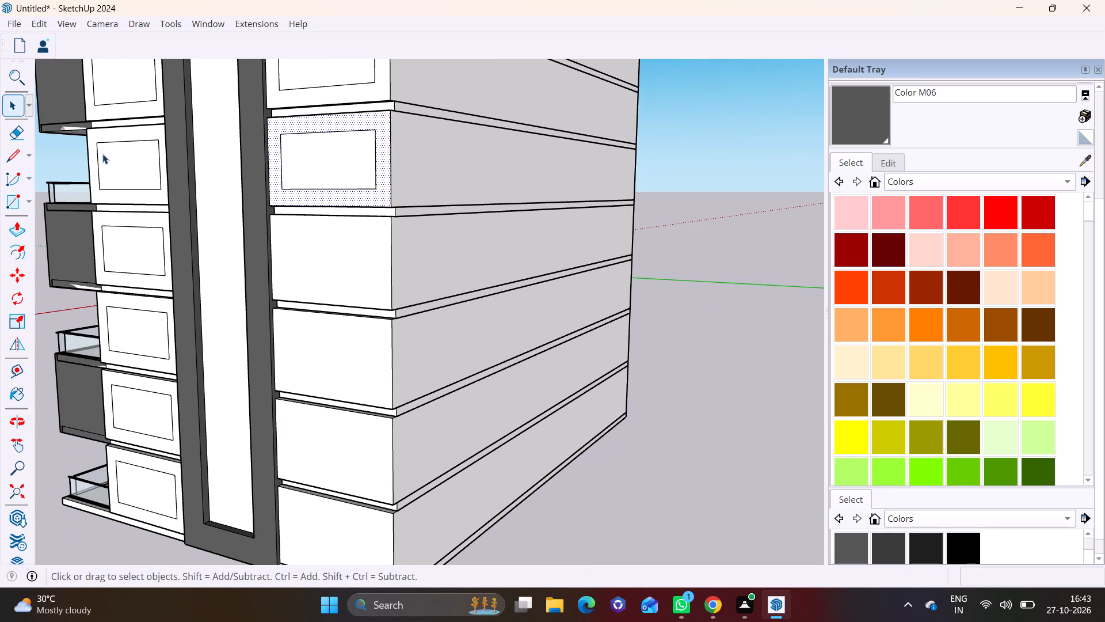
left_click(351, 260)
left_click(16, 251)
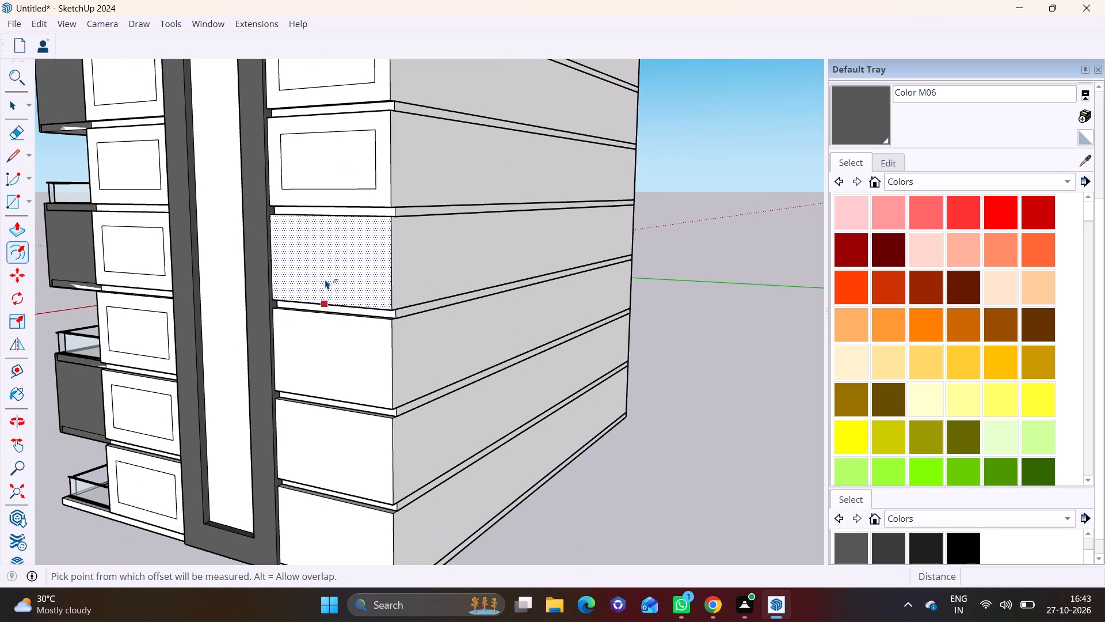
double_click(325, 279)
left_click(10, 111)
left_click(298, 346)
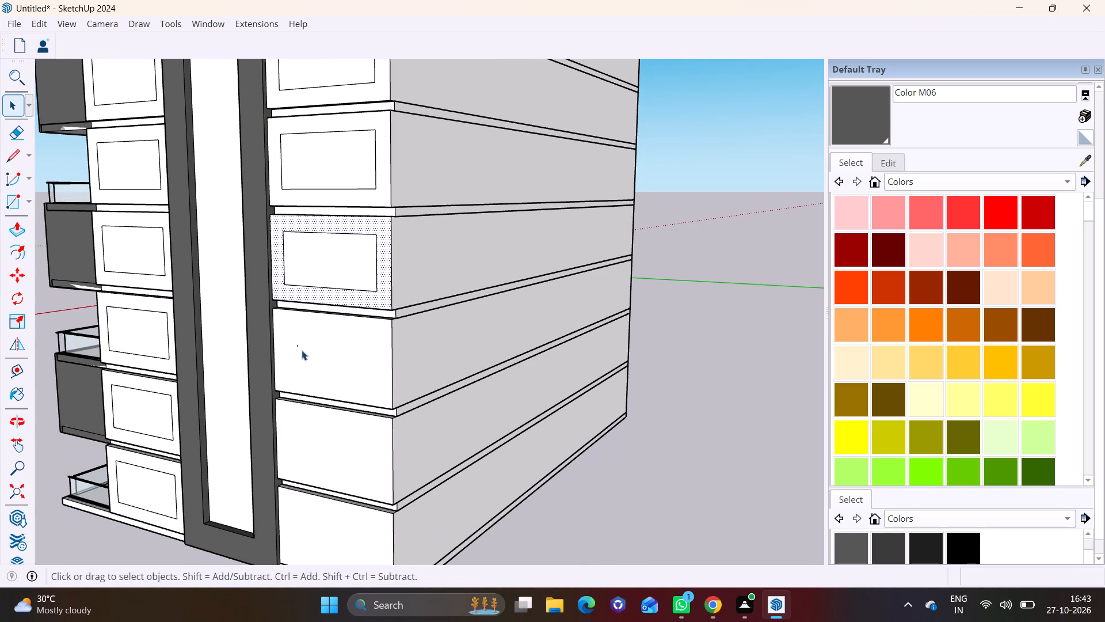
left_click(17, 257)
double_click(344, 365)
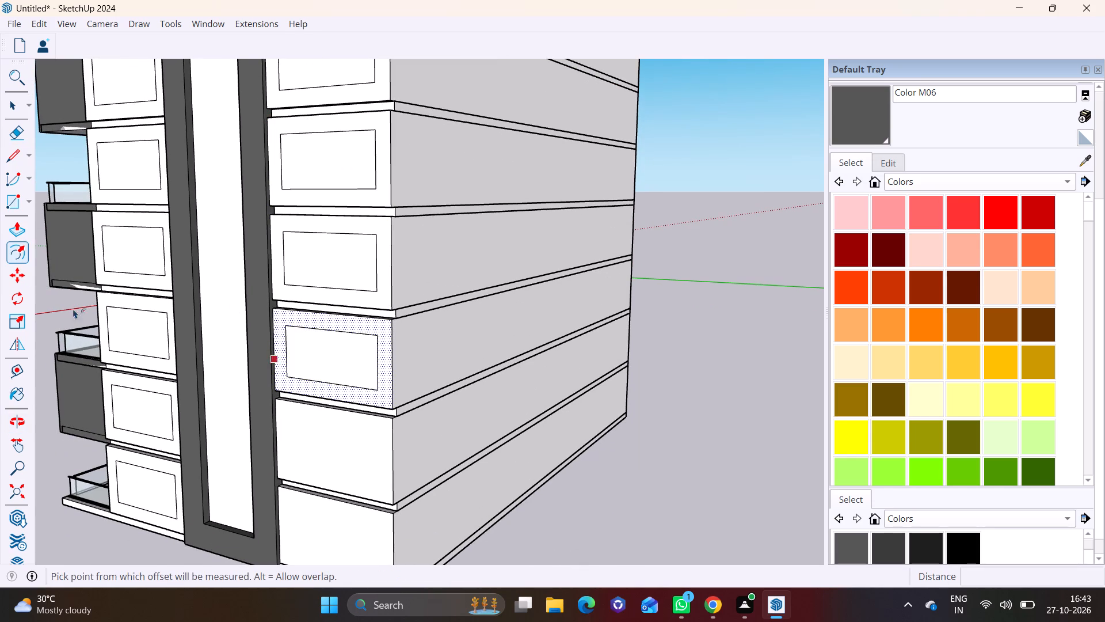
Repeat the same inward offset on the two lowest wall panels beyond the column frame, down to the ground floor.
left_click(15, 113)
left_click(308, 452)
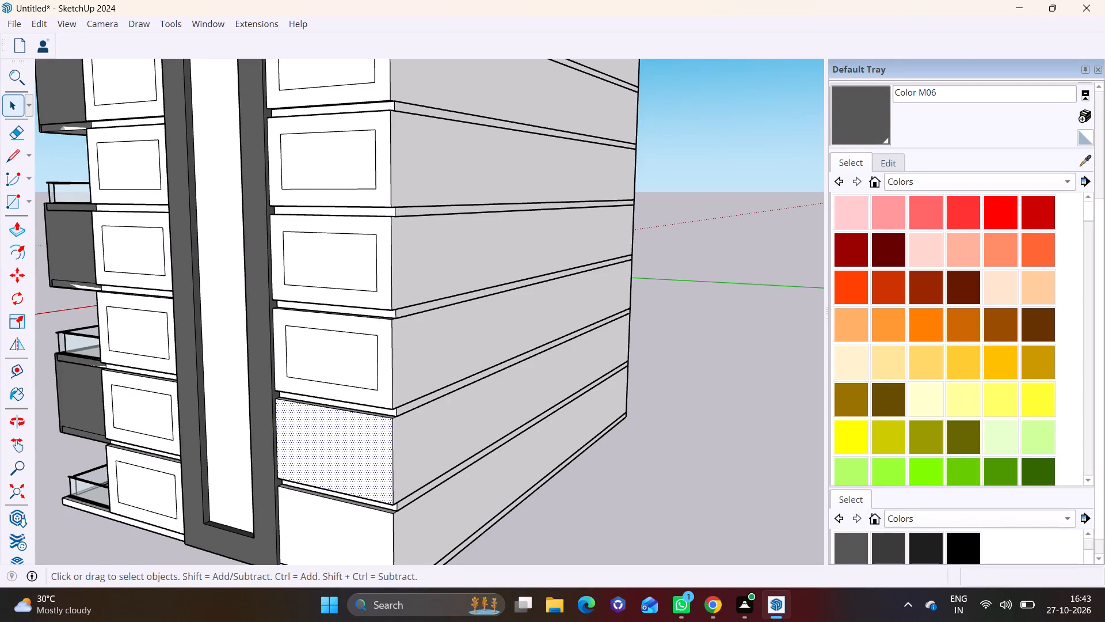
left_click(20, 246)
double_click(337, 434)
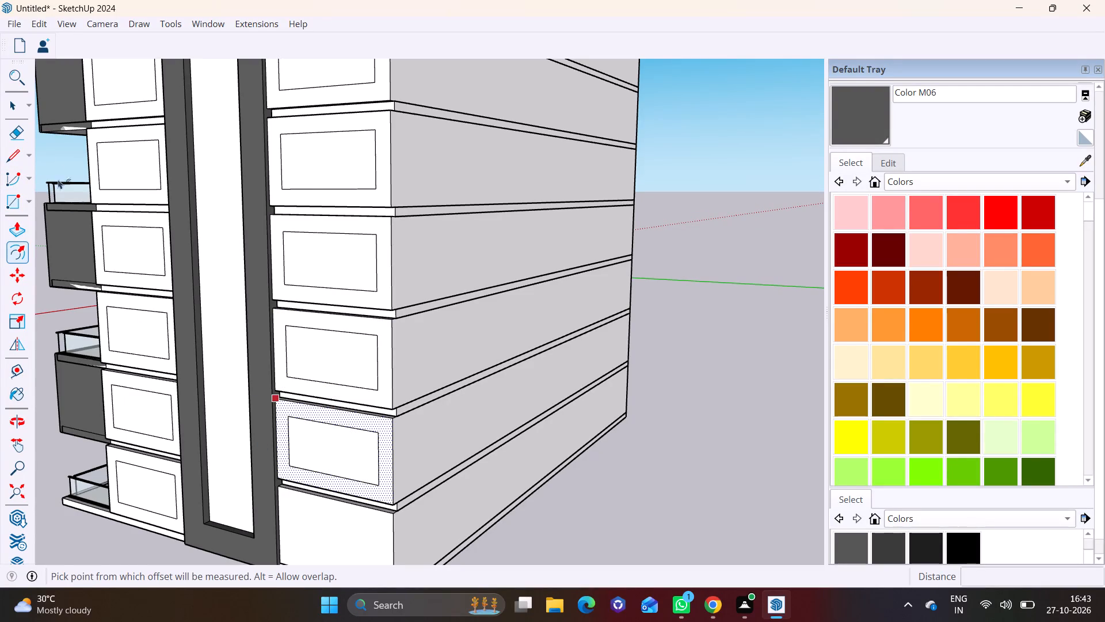
left_click(10, 107)
left_click(306, 515)
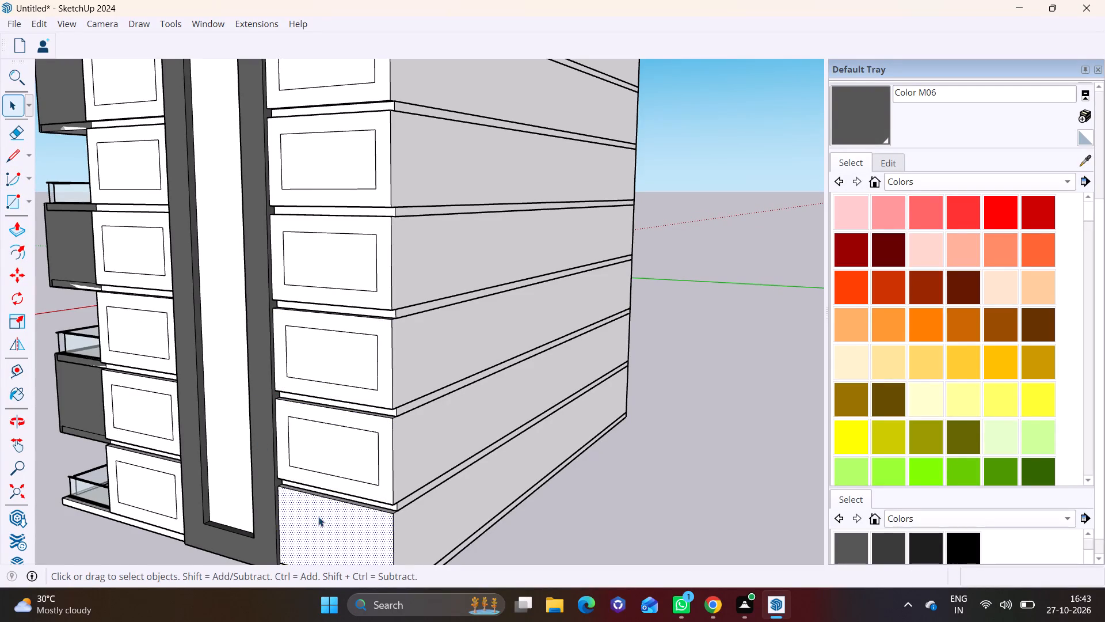
middle_click_drag(318, 517, 270, 386)
left_click(20, 251)
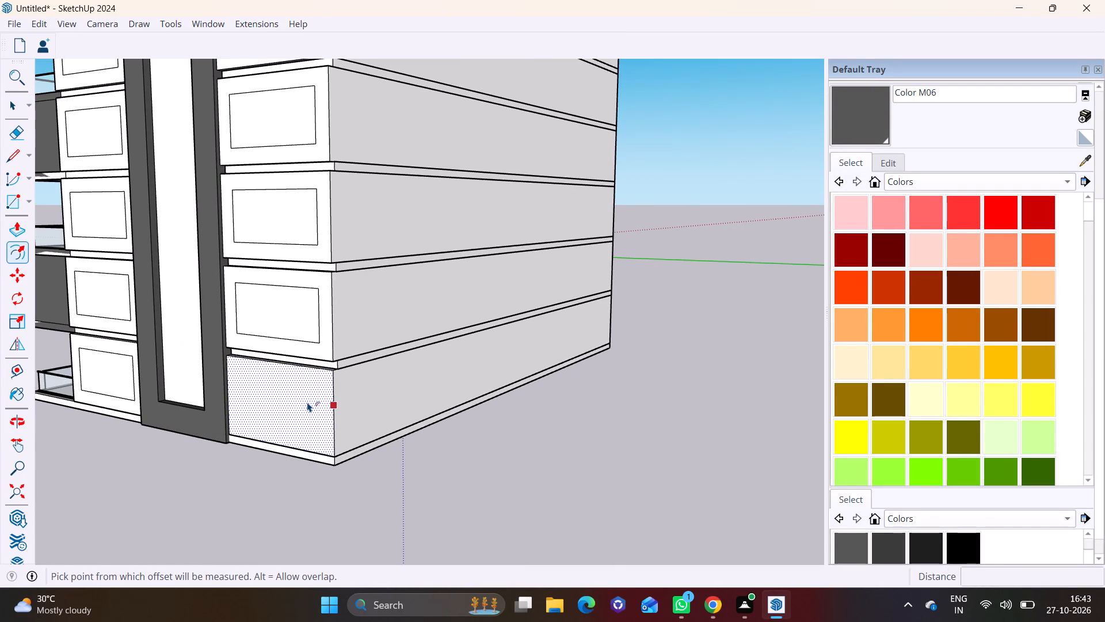
double_click(307, 402)
Push the inset rectangle of the top side-wall panel, between the balcony and column frame, inward about 7 13/16".
scroll(307, 401, "down", 3)
middle_click_drag(310, 346, 330, 548, "shift")
scroll(291, 479, "down", 2)
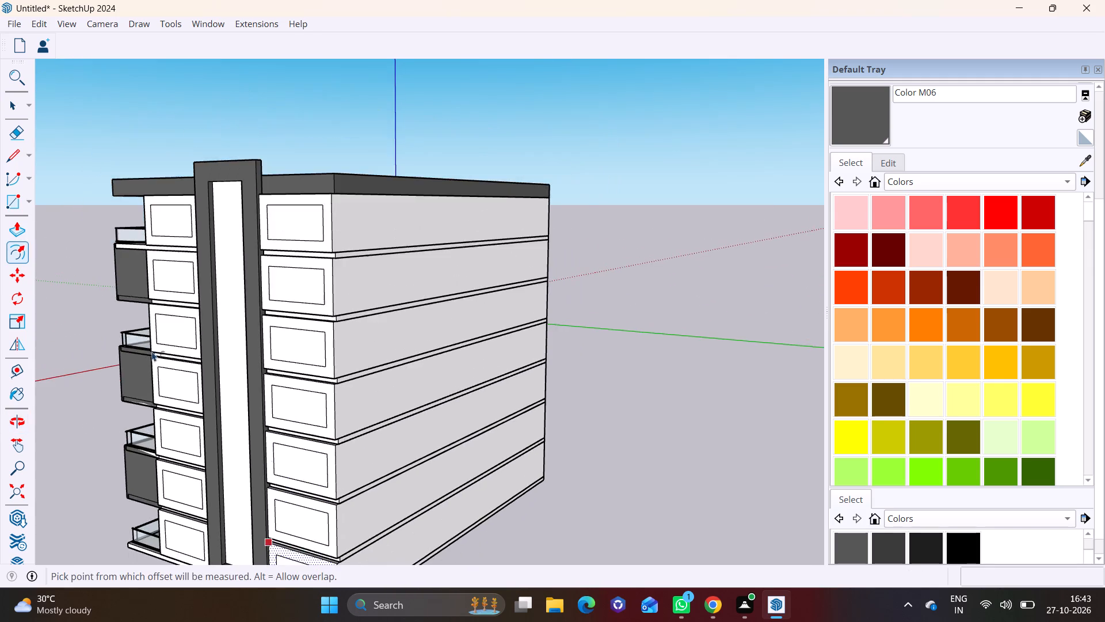
middle_click_drag(151, 311, 237, 471, "shift")
scroll(273, 405, "up", 10)
middle_click_drag(291, 414, 195, 414)
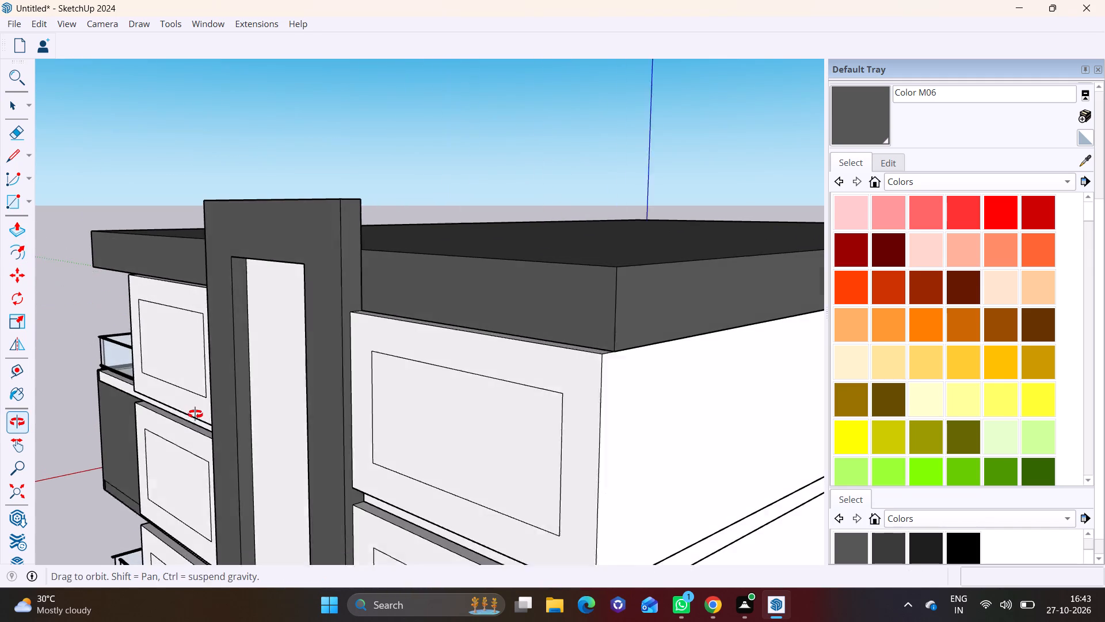
middle_click_drag(195, 414, 188, 414)
key("space")
left_click(172, 352)
left_click(151, 347)
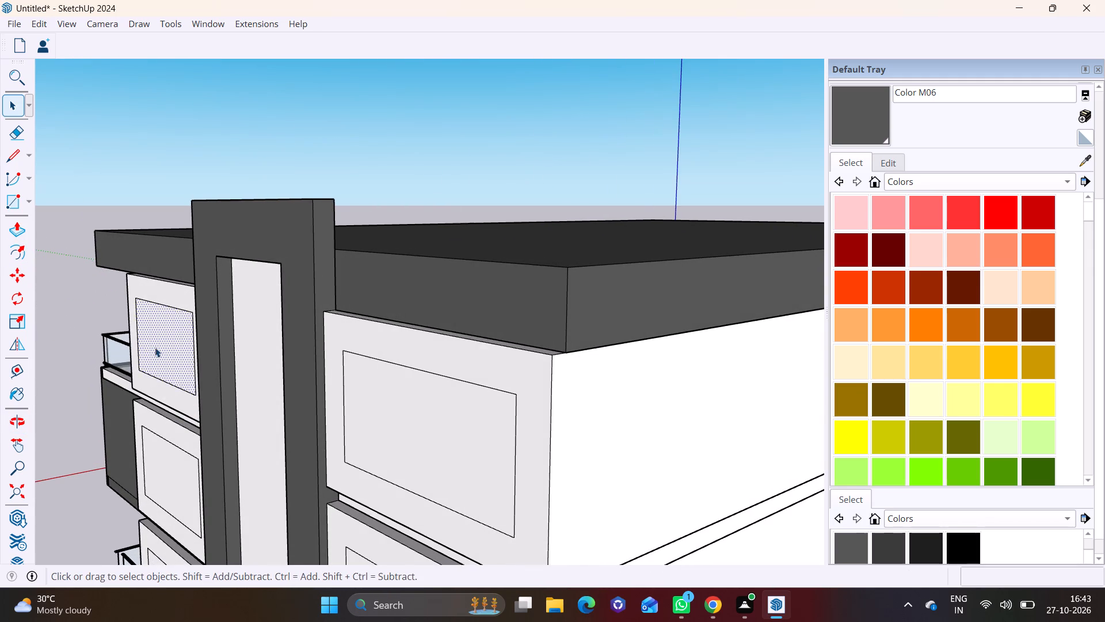
scroll(169, 353, "up", 5)
left_click(13, 225)
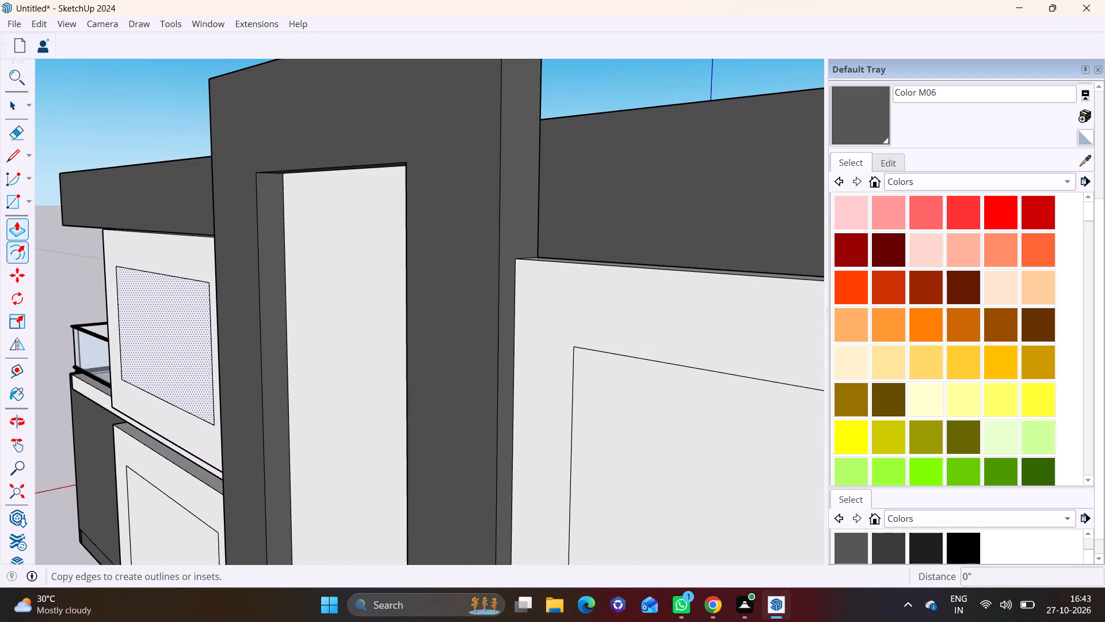
left_click(148, 337)
left_click(161, 333)
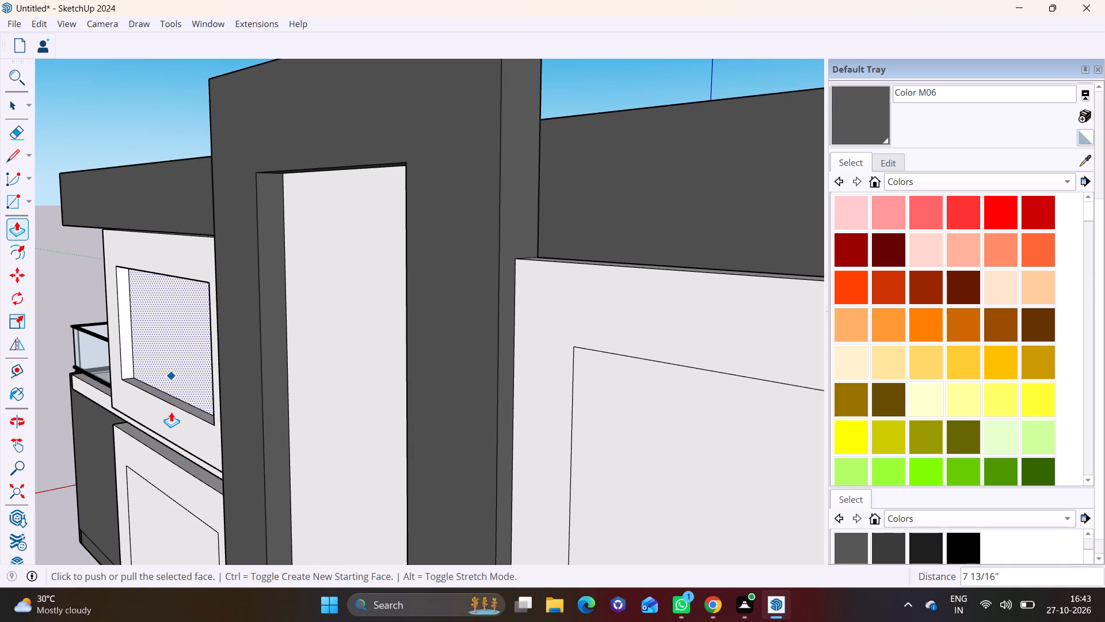
Repeat the 7 13/16" inward push on the inset rectangles of the second and third panels from the top, beside the balconies.
scroll(177, 453, "down", 4)
middle_click_drag(269, 506, 342, 300)
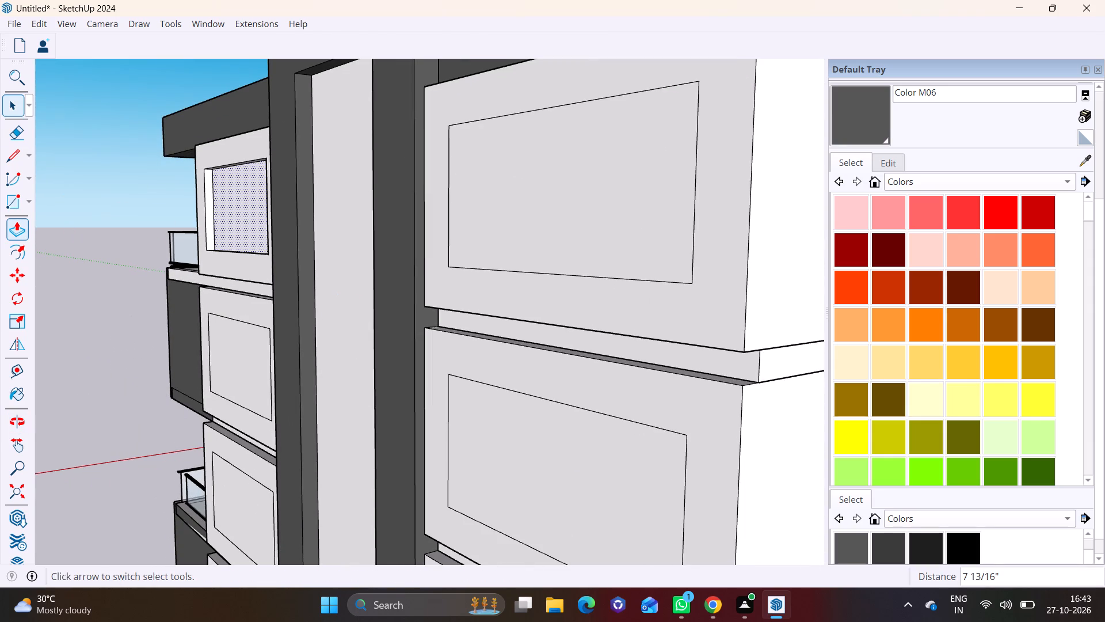
left_click(11, 108)
left_click(249, 358)
left_click(16, 231)
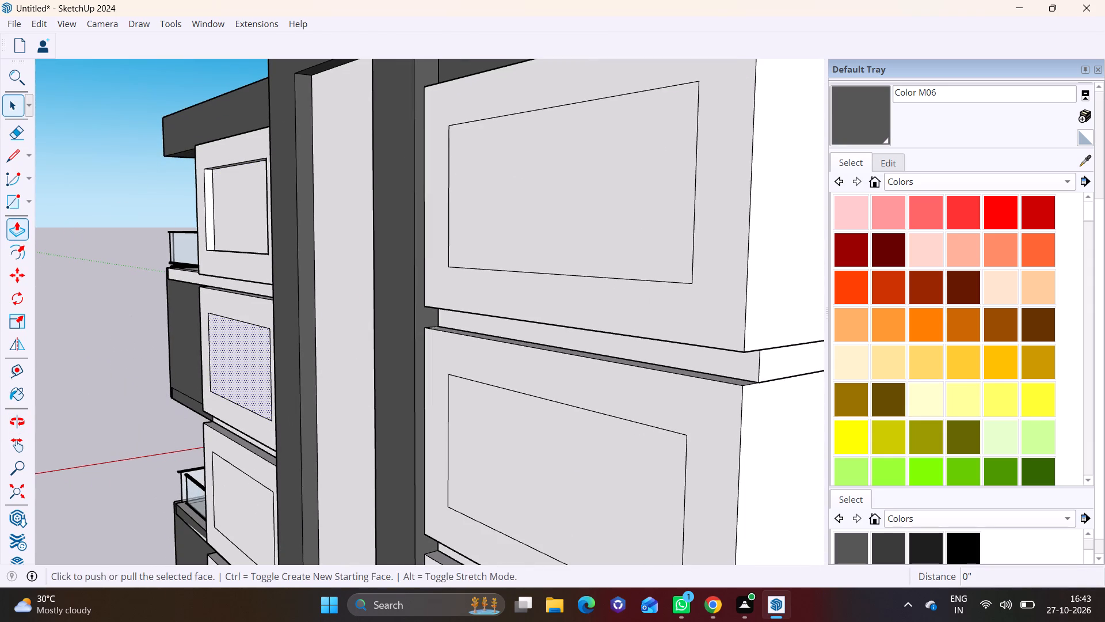
double_click(230, 373)
scroll(242, 415, "down", 2)
middle_click_drag(243, 416, 191, 243, "shift")
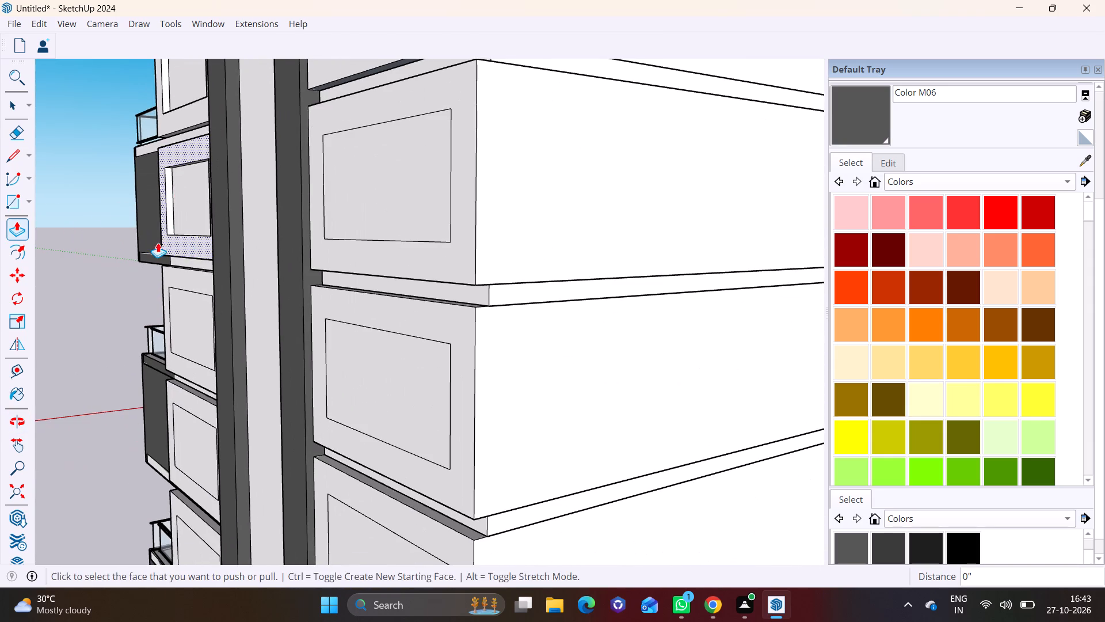
left_click(9, 107)
left_click(201, 314)
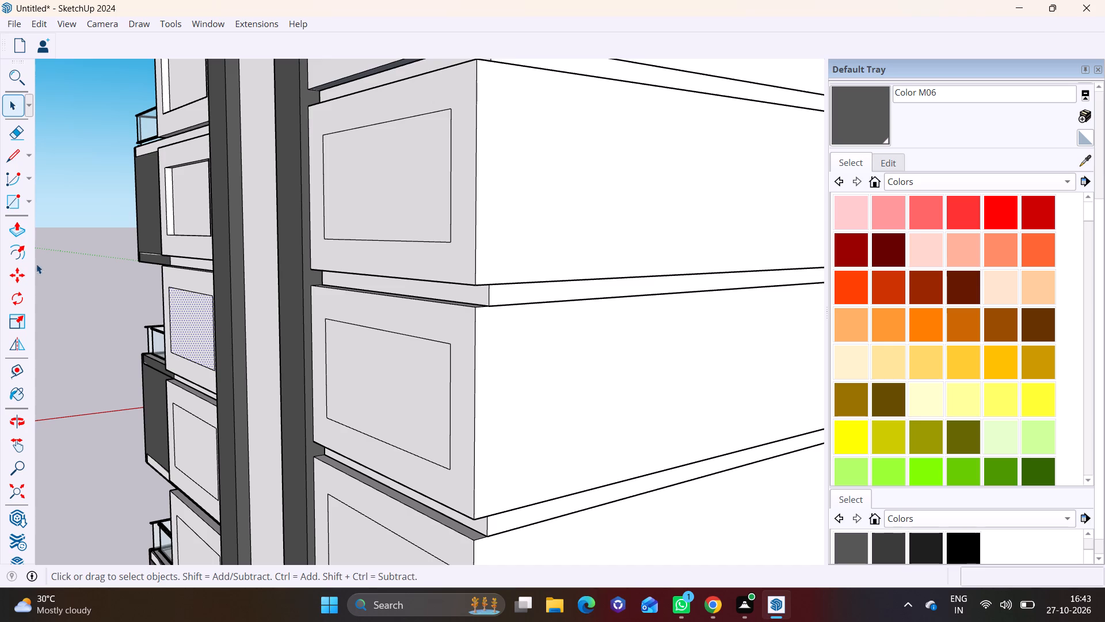
left_click(17, 232)
double_click(182, 324)
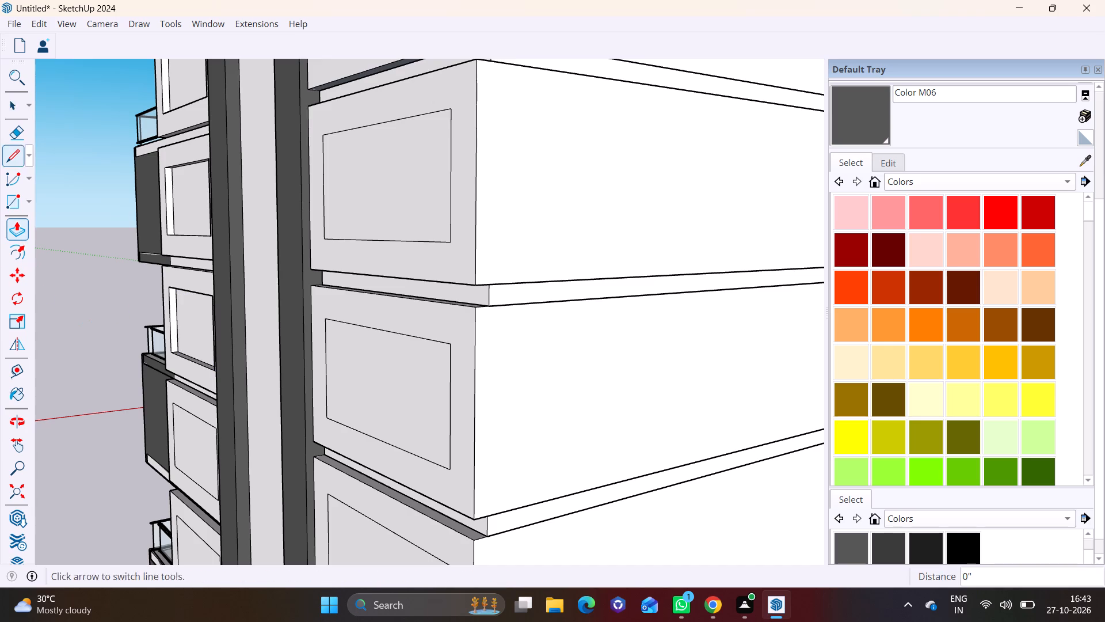
Repeat the same inward push on the inset rectangles of the fourth and fifth panels from the top, beside the balconies.
left_click(7, 108)
left_click(186, 437)
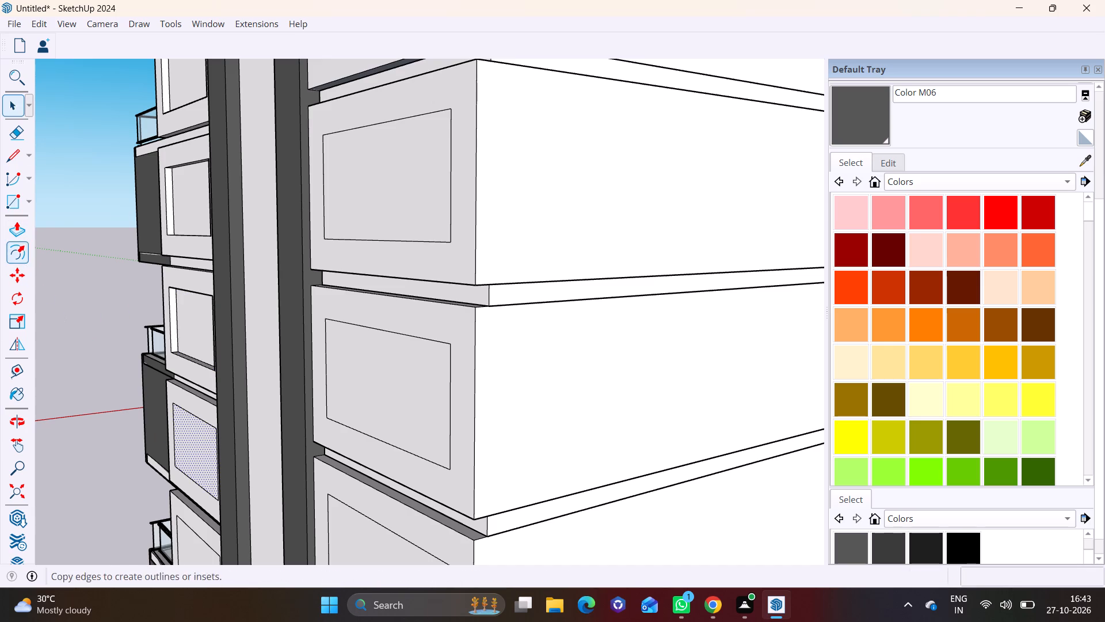
left_click(17, 231)
double_click(183, 429)
scroll(189, 477, "down", 3)
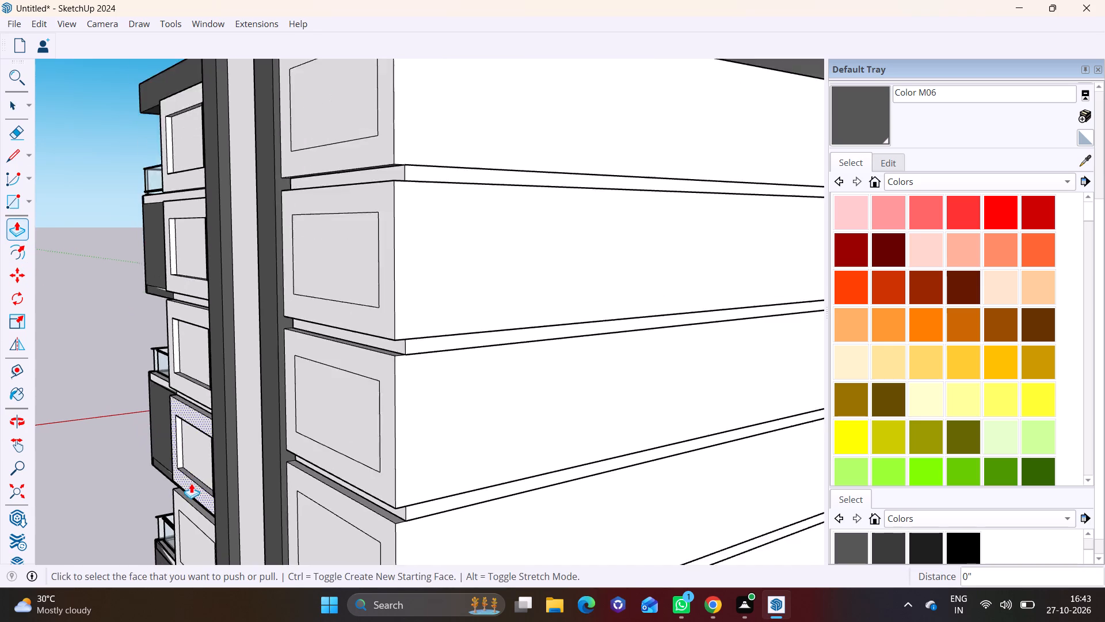
middle_click_drag(191, 483, 213, 214, "shift")
middle_click_drag(313, 321, 397, 333)
left_click(9, 108)
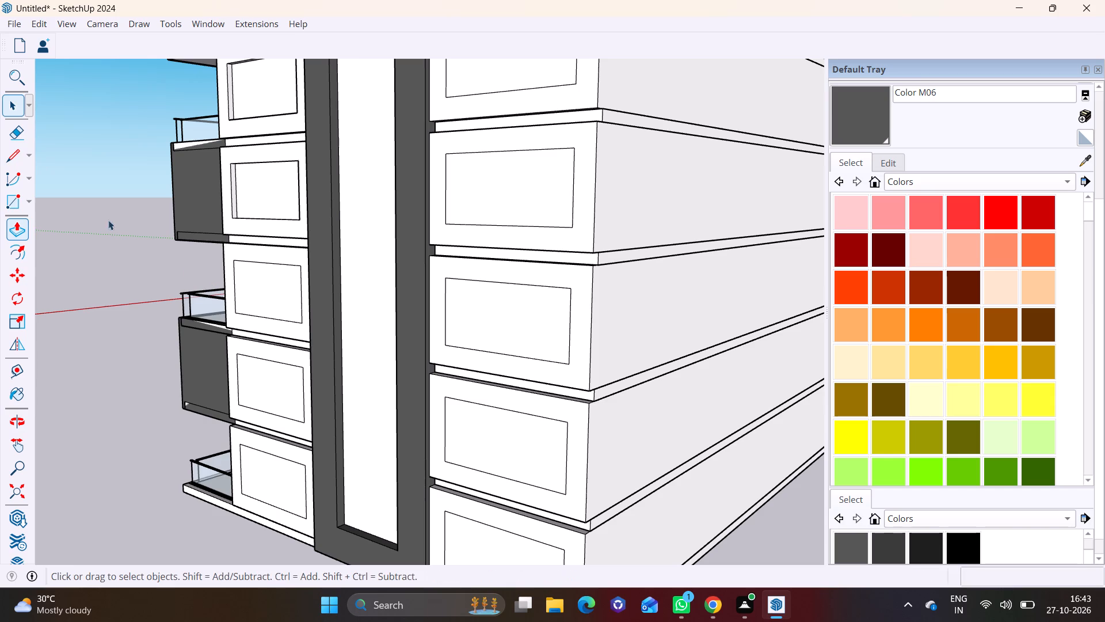
left_click(266, 298)
left_click(12, 226)
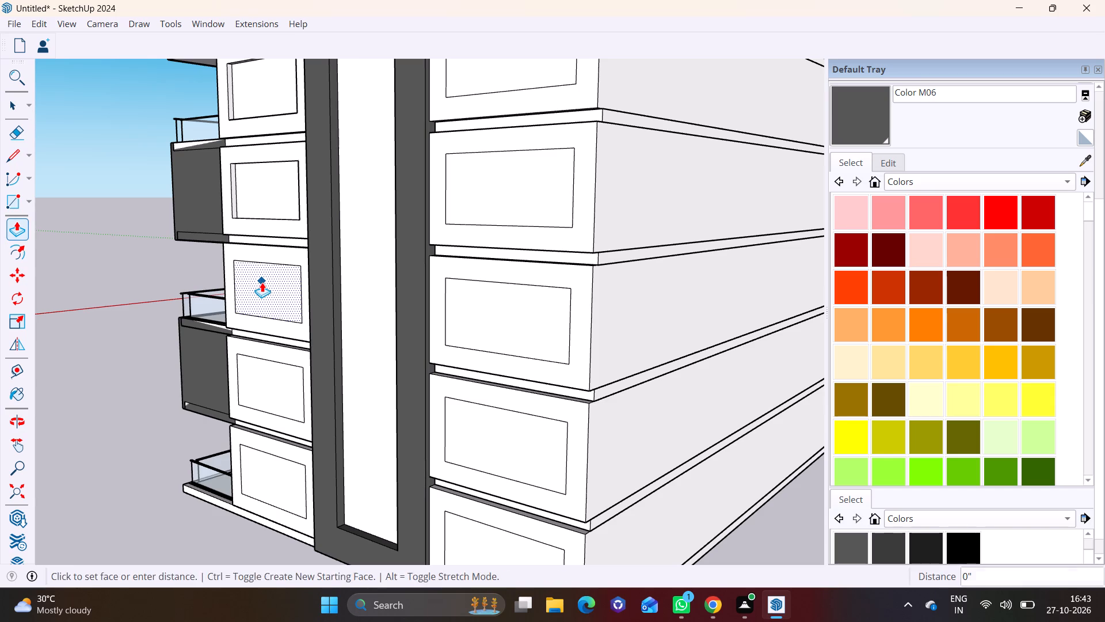
double_click(262, 282)
Repeat the same inward push on the inset rectangles of the two lowest panels between the balconies and column frame.
left_click(7, 106)
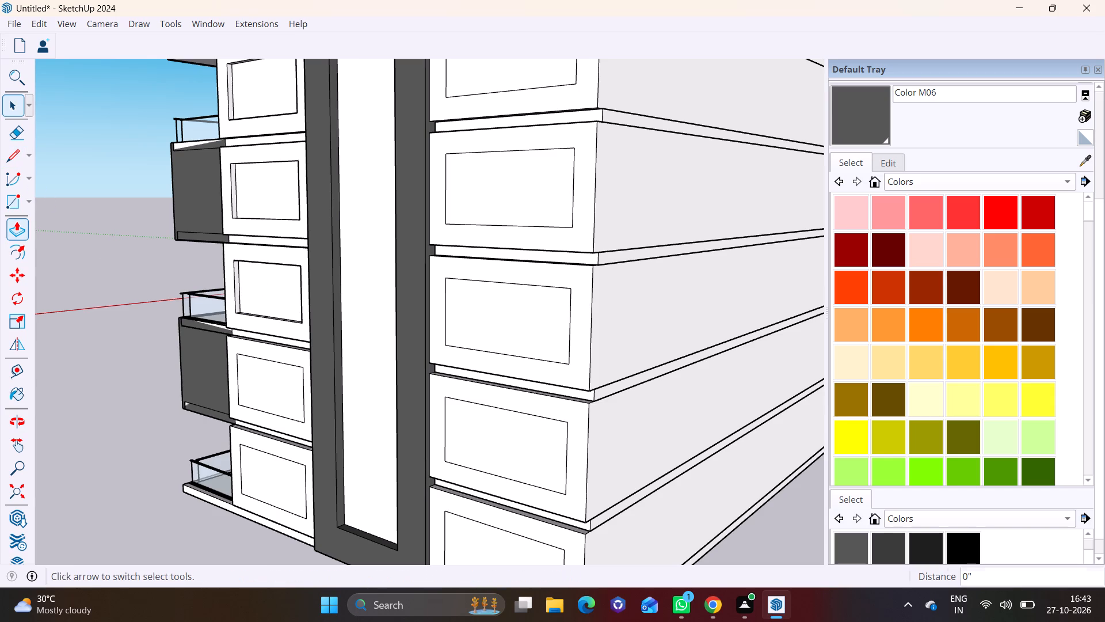
left_click(268, 382)
left_click(13, 232)
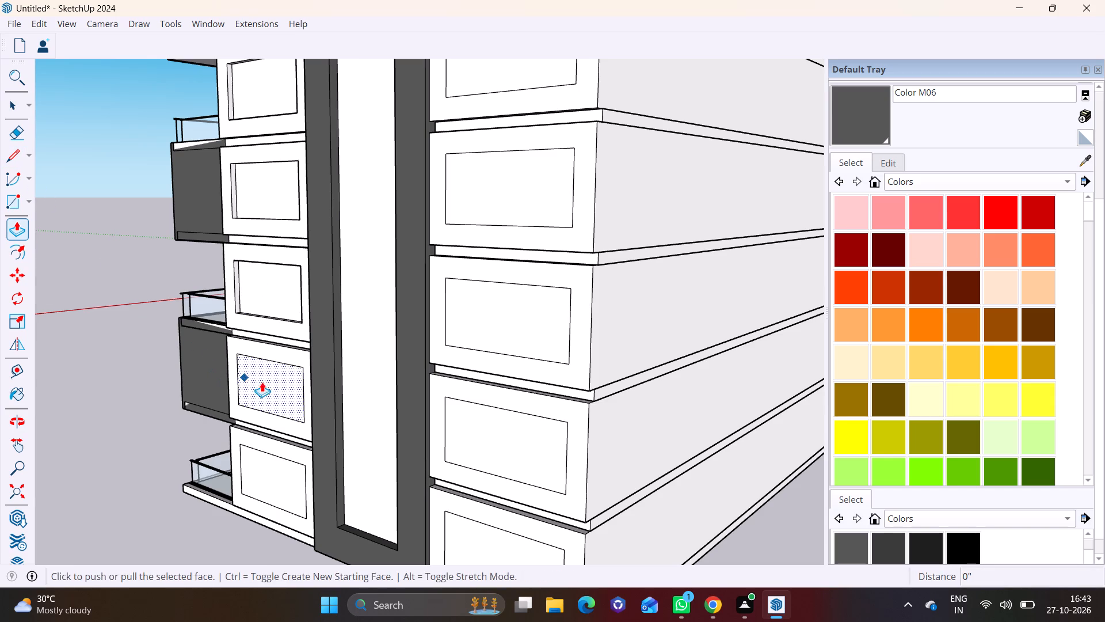
double_click(268, 381)
left_click(10, 109)
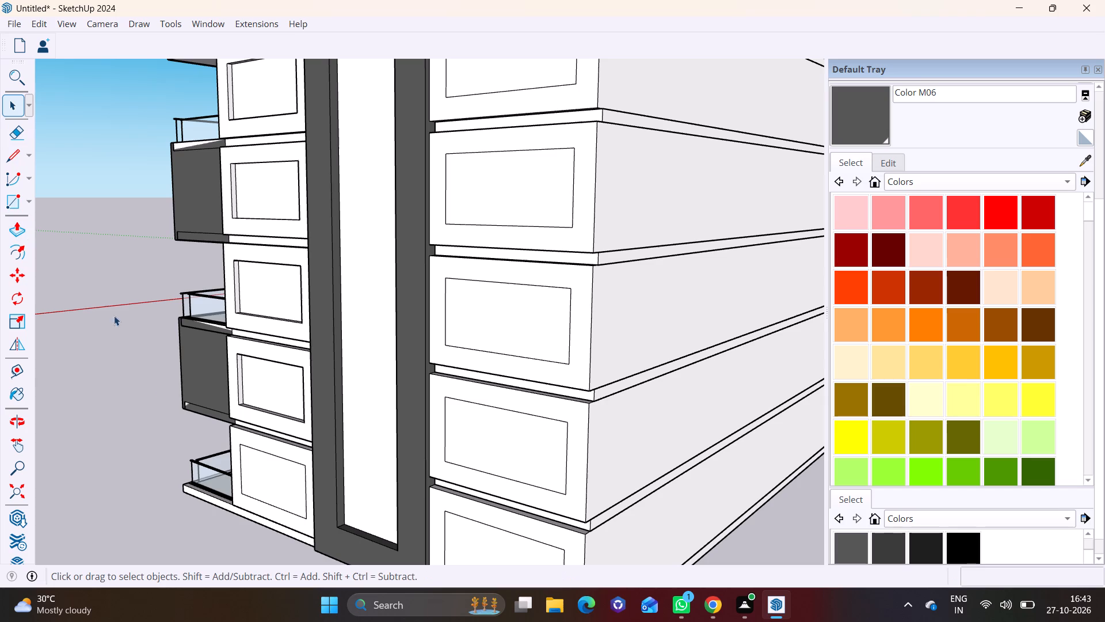
left_click(259, 472)
left_click(12, 232)
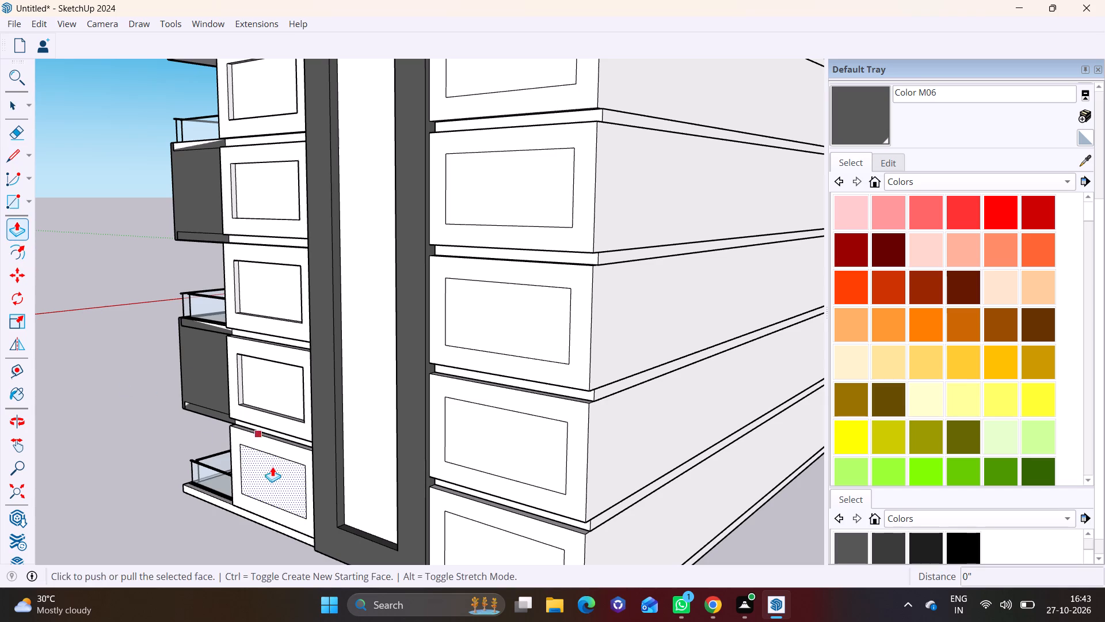
double_click(276, 475)
Repeat the same inward push on the inset rectangles of the two lowest panels between the column frame and building corner.
left_click(7, 100)
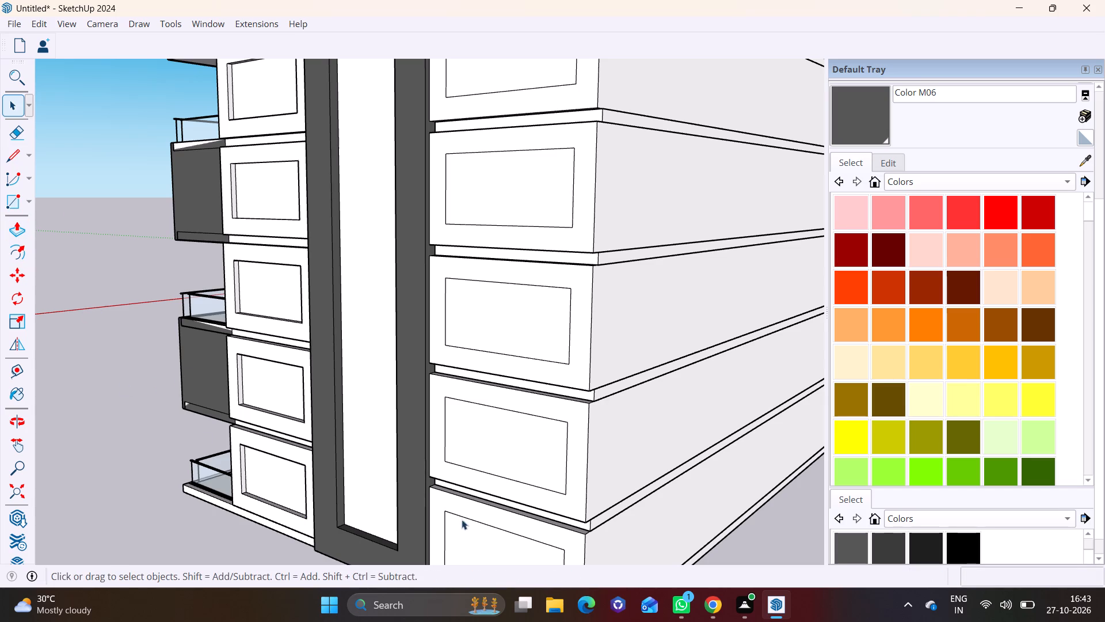
left_click(465, 536)
left_click(23, 228)
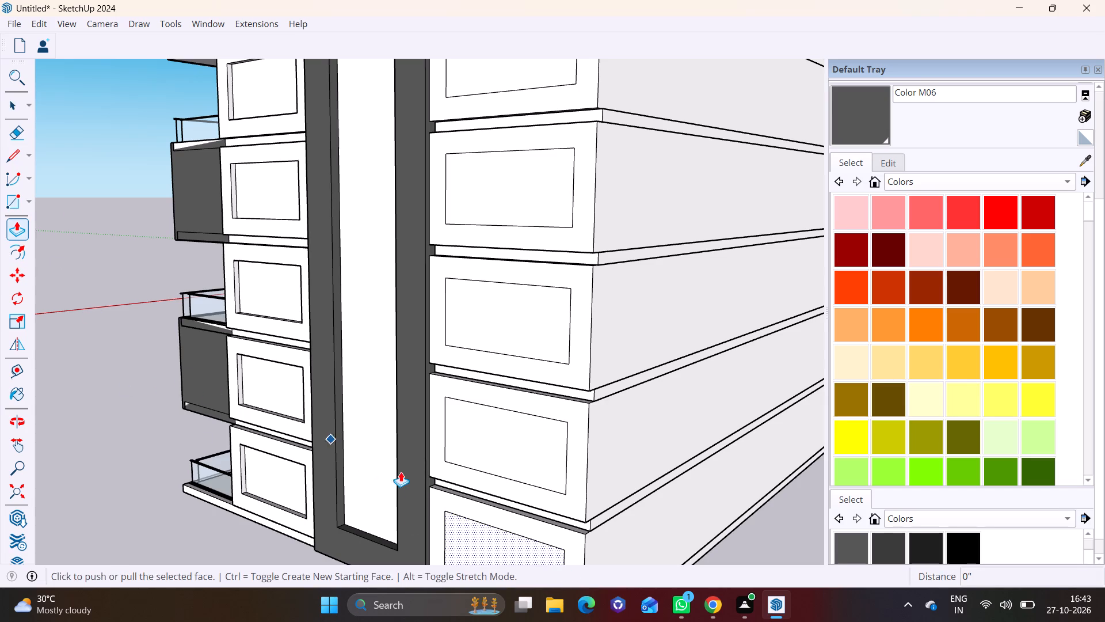
double_click(459, 529)
left_click(16, 108)
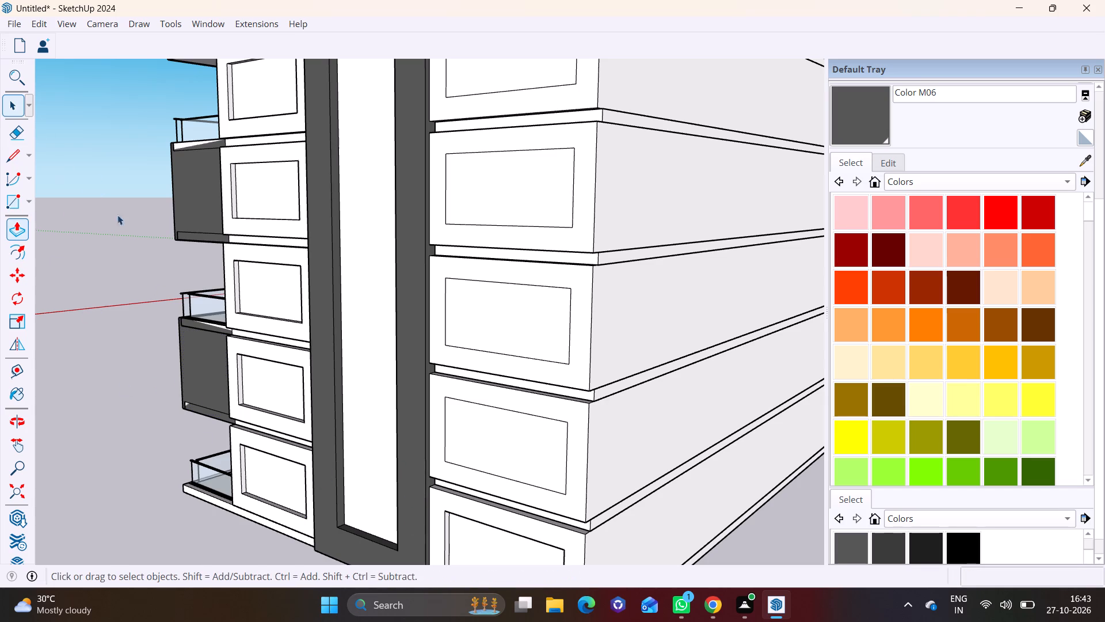
left_click(475, 433)
left_click(16, 225)
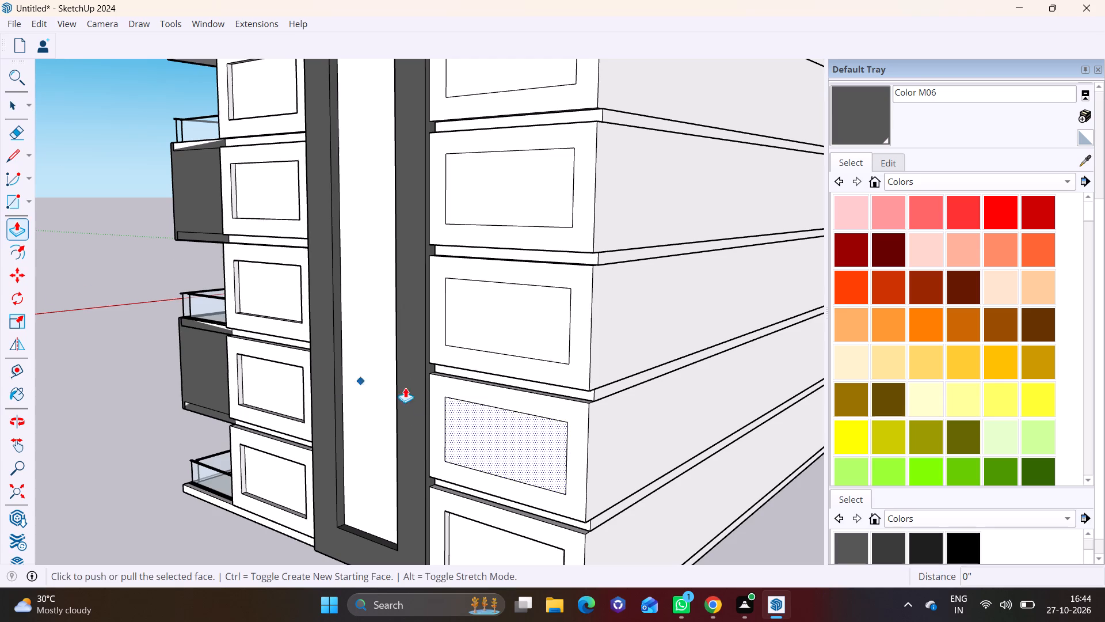
double_click(474, 430)
Repeat the same inward push on the inset rectangles of the fifth and fourth panels from the top, beyond the column frame.
left_click(9, 111)
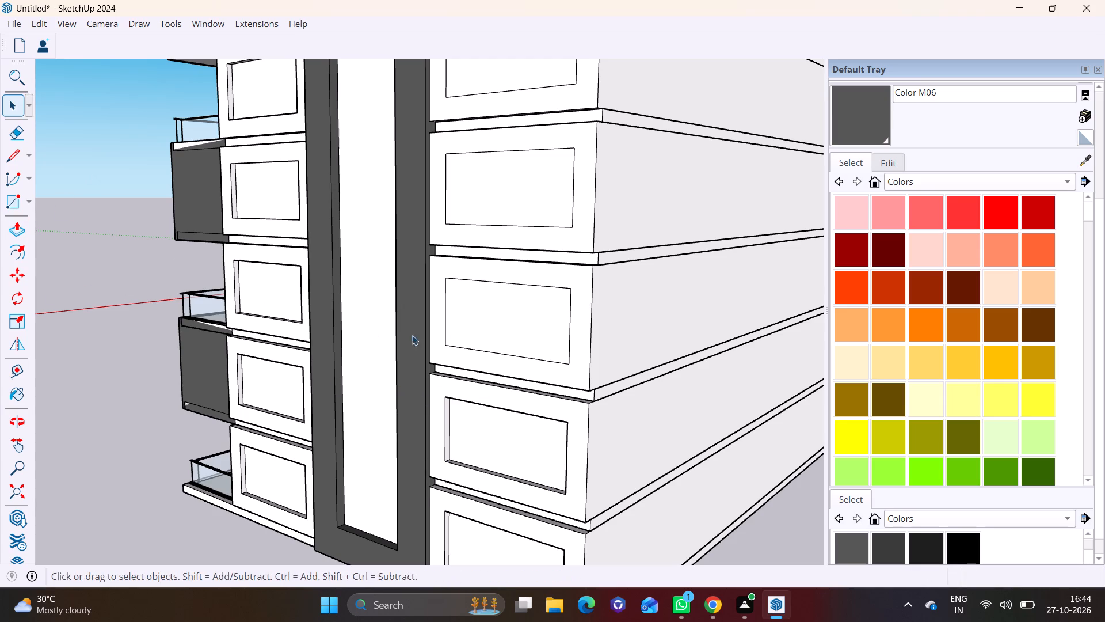
left_click(493, 335)
left_click(11, 229)
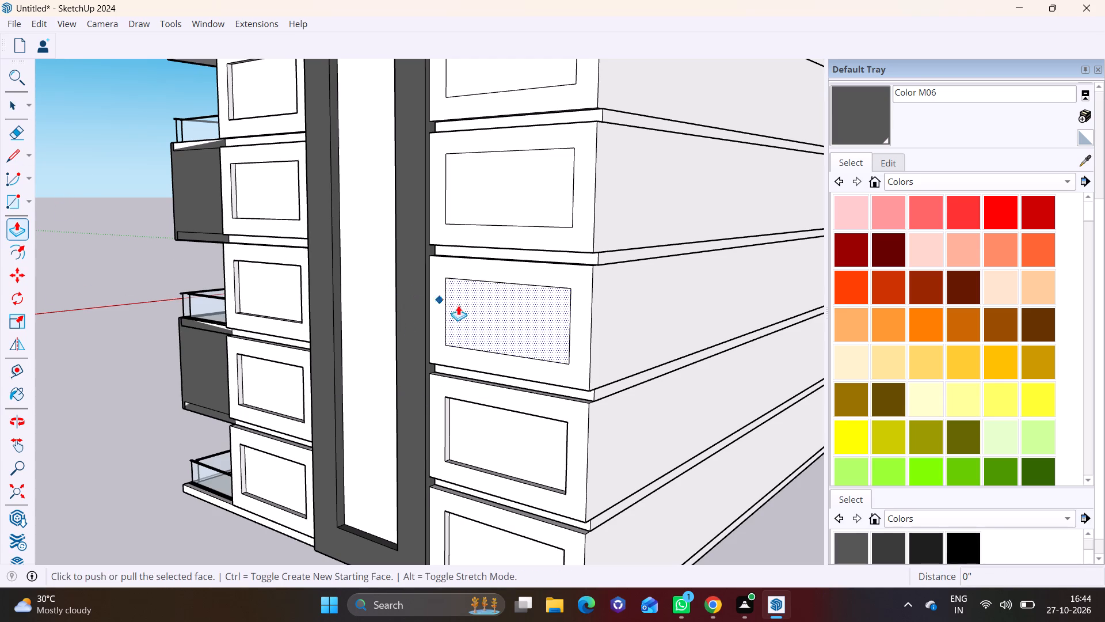
double_click(467, 306)
left_click(17, 108)
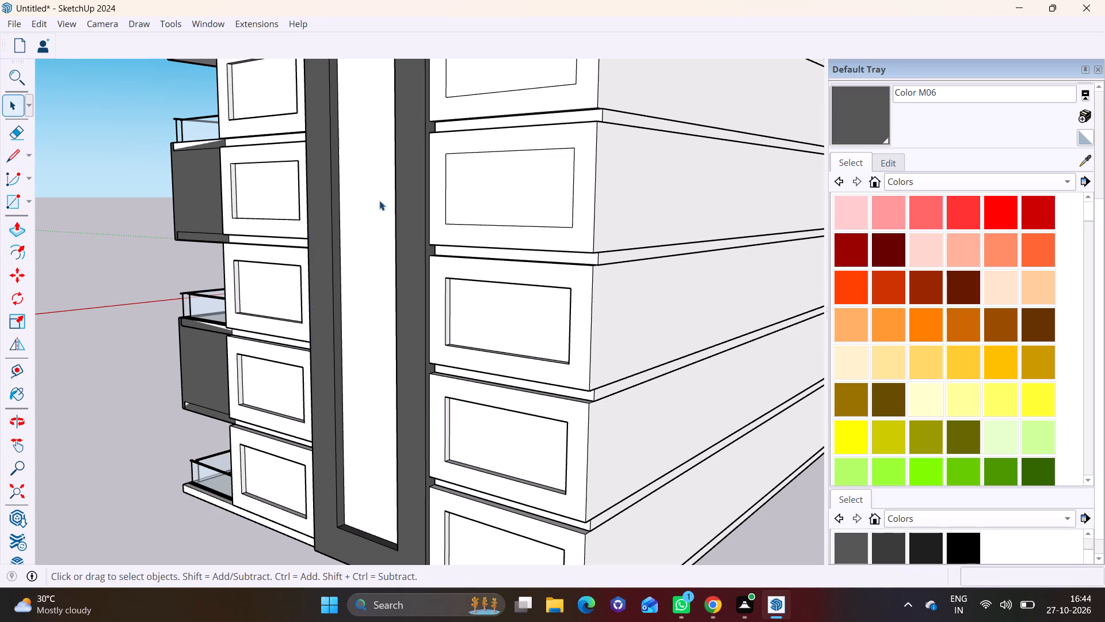
left_click(503, 215)
left_click(12, 232)
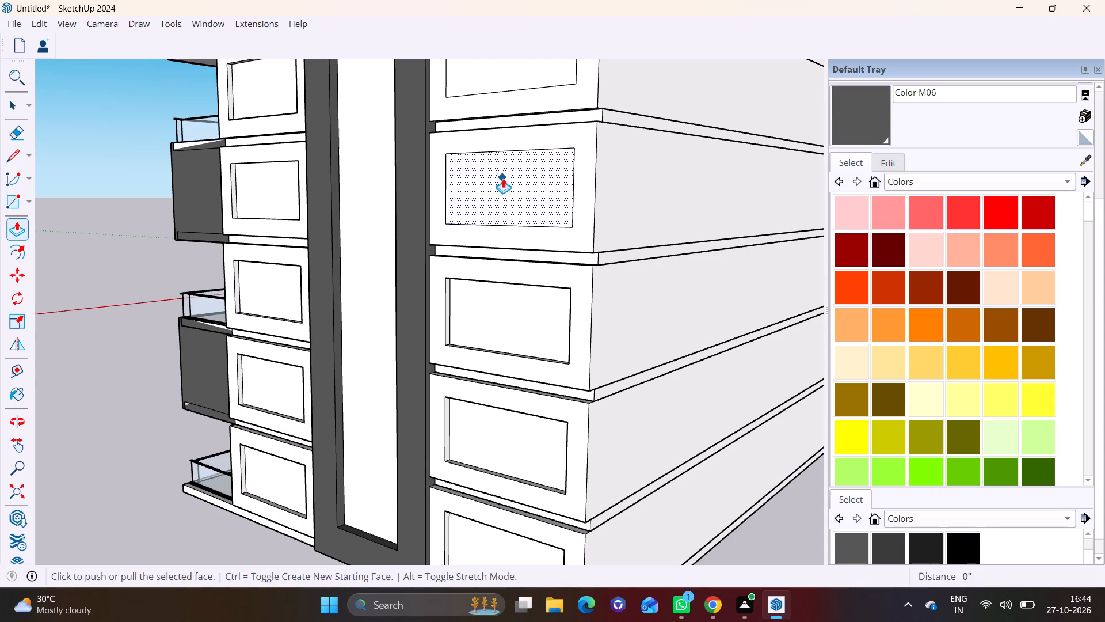
double_click(503, 178)
Repeat the same inward push on the inset rectangles of the top three panels between the column frame and building corner.
scroll(491, 177, "down", 2)
middle_click_drag(491, 177, 326, 484)
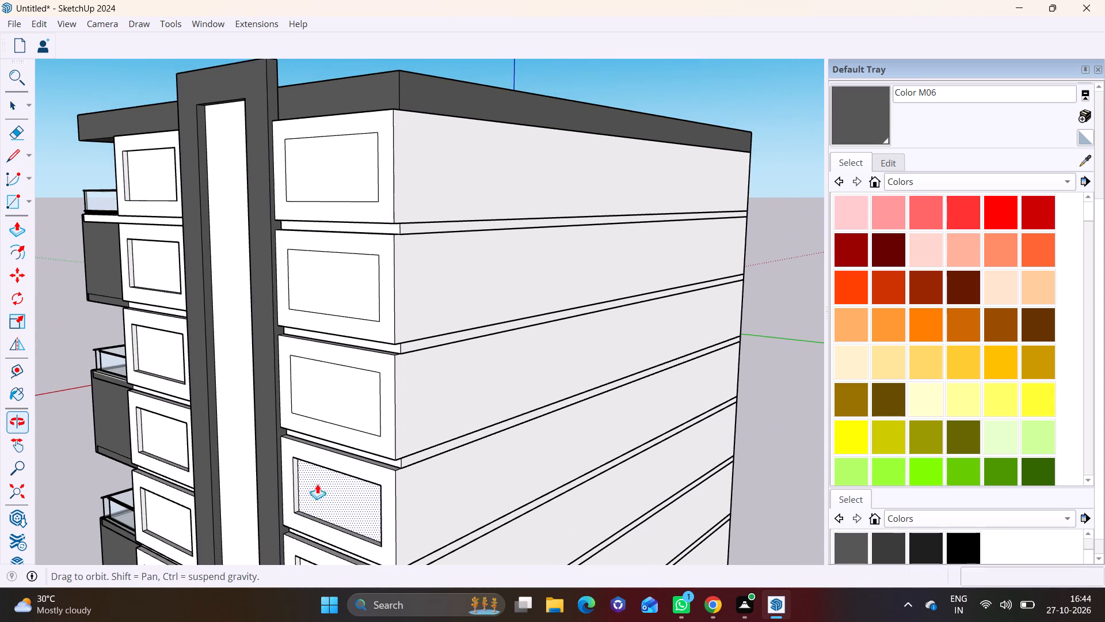
left_click(17, 100)
left_click(317, 383)
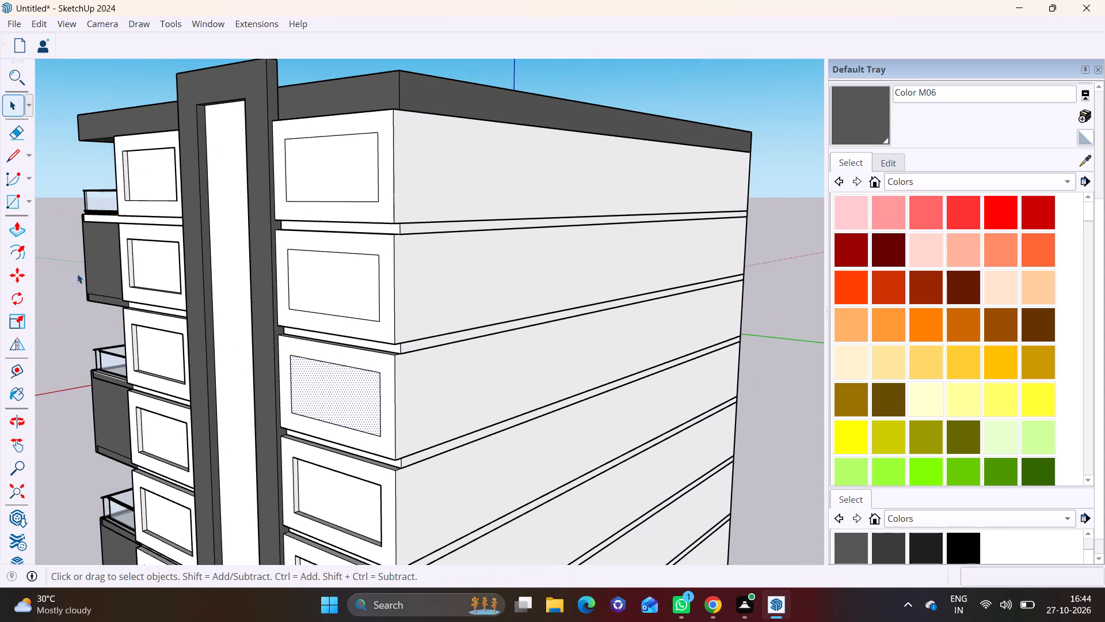
left_click(15, 231)
double_click(341, 389)
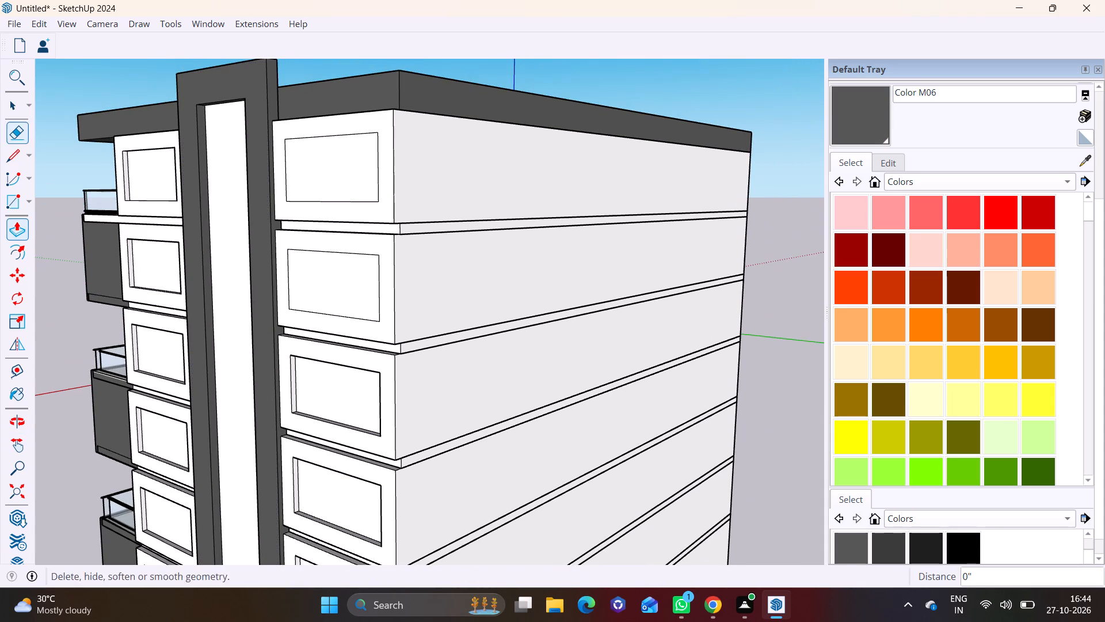
left_click(13, 105)
left_click(355, 287)
left_click(15, 233)
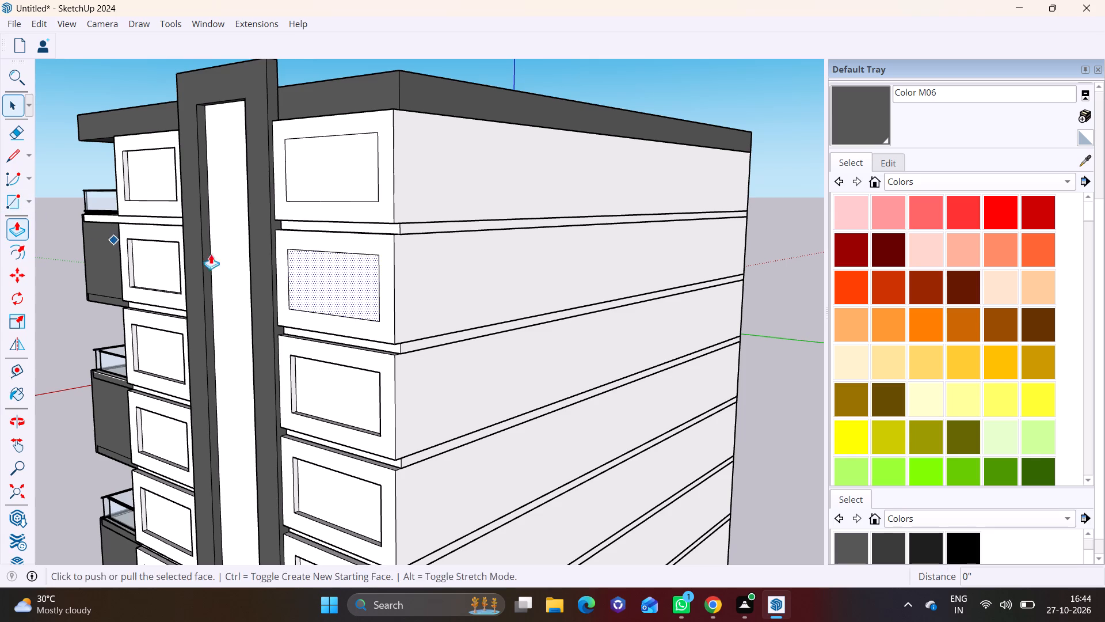
double_click(307, 261)
left_click(10, 103)
left_click(327, 189)
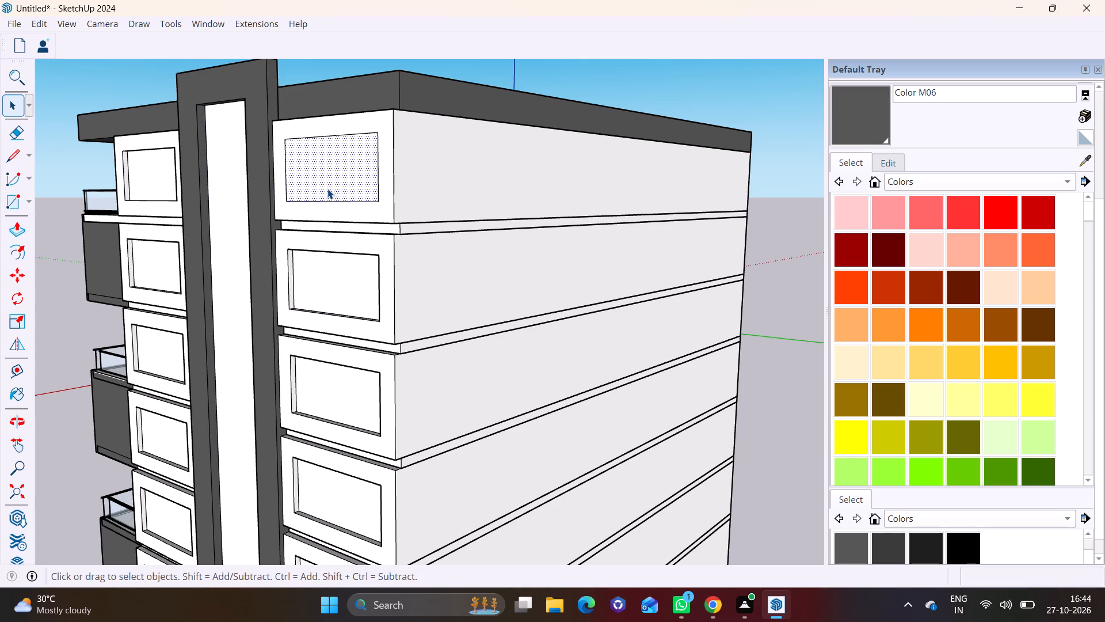
left_click(24, 222)
double_click(313, 177)
Examine the recessed openings across the whole side facade and the adjoining balcony front from several angles.
scroll(305, 243, "down", 9)
middle_click_drag(273, 425, 590, 427)
scroll(512, 446, "up", 1)
middle_click_drag(512, 446, 648, 439)
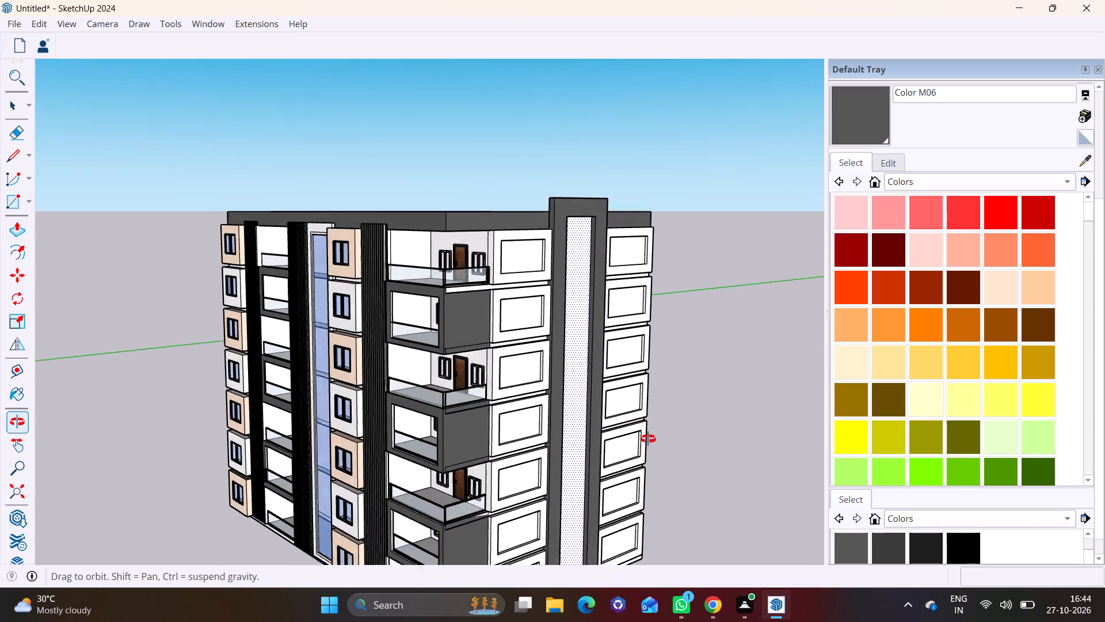
middle_click_drag(648, 439, 669, 432)
scroll(548, 445, "down", 2)
middle_click_drag(548, 445, 429, 409)
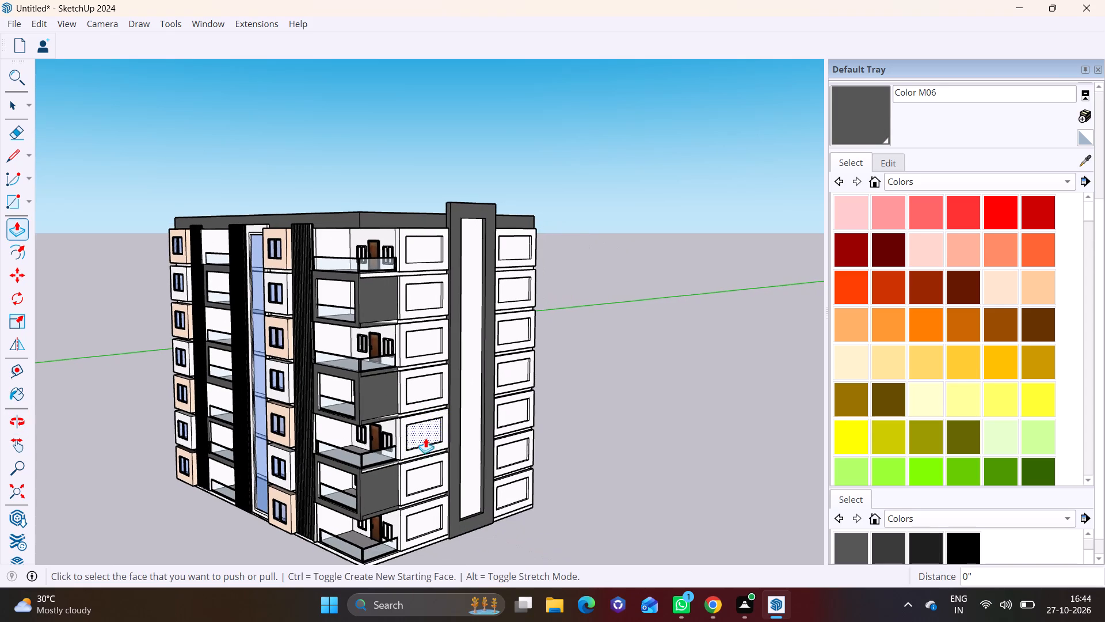
scroll(426, 439, "up", 4)
middle_click_drag(429, 439, 166, 454)
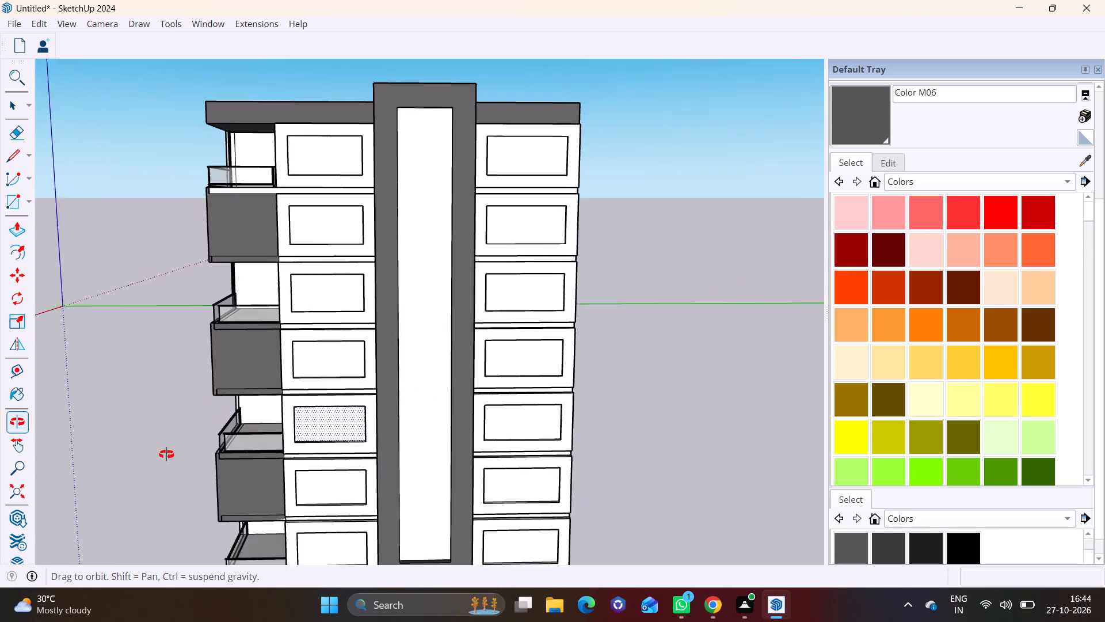
middle_click_drag(166, 454, 140, 454)
middle_click_drag(177, 435, 465, 405)
Copy the double-sash window from a peach wall block on the front facade and place the copy on the roof.
scroll(520, 424, "up", 7)
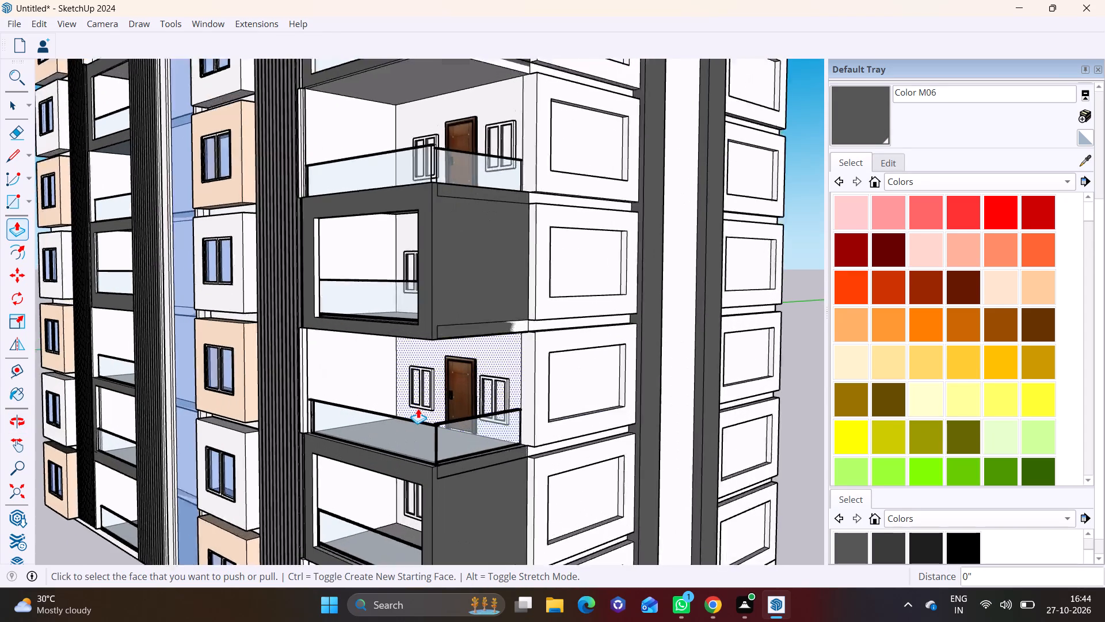
scroll(418, 408, "up", 1)
key("space")
left_click(178, 365)
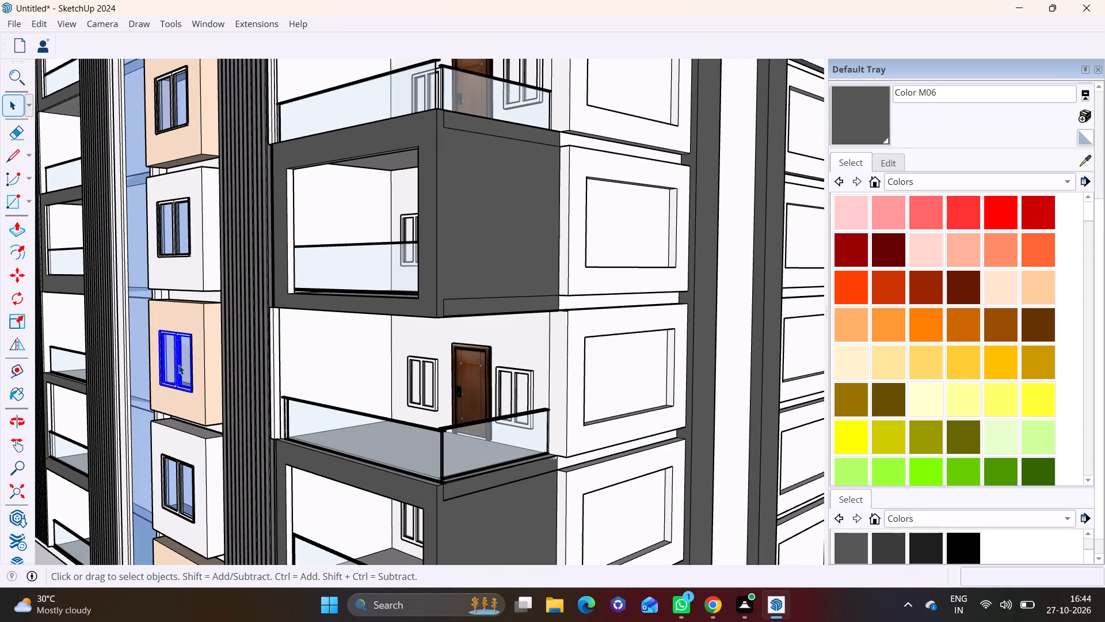
key("m")
left_click(190, 337)
scroll(265, 284, "down", 2)
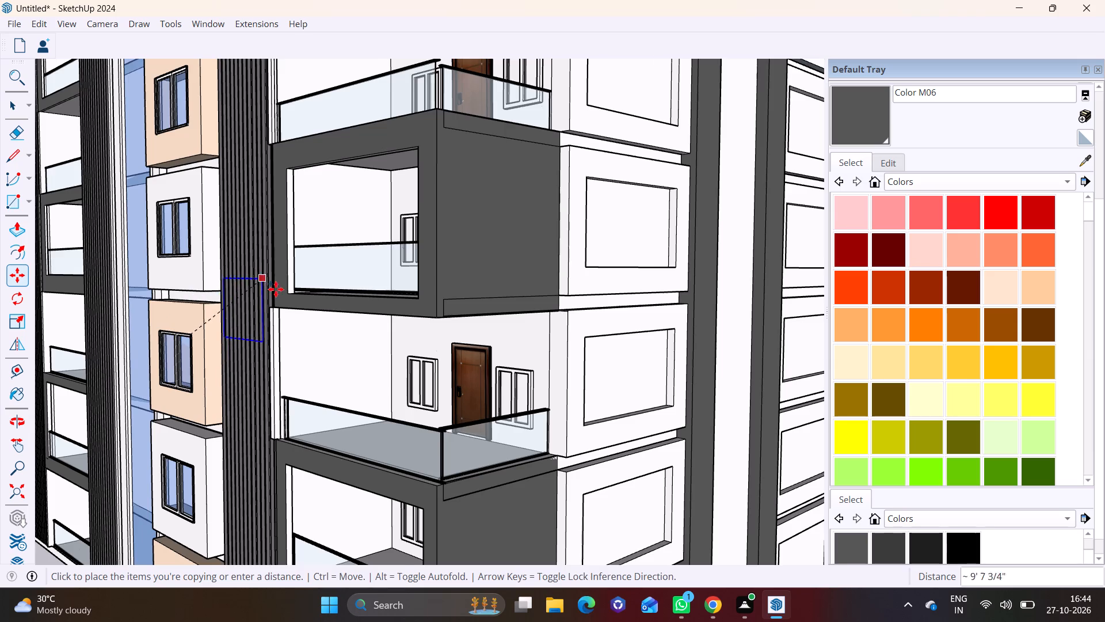
scroll(276, 289, "down", 4)
middle_click_drag(367, 203, 113, 552, "shift")
middle_click_drag(172, 180, 136, 356)
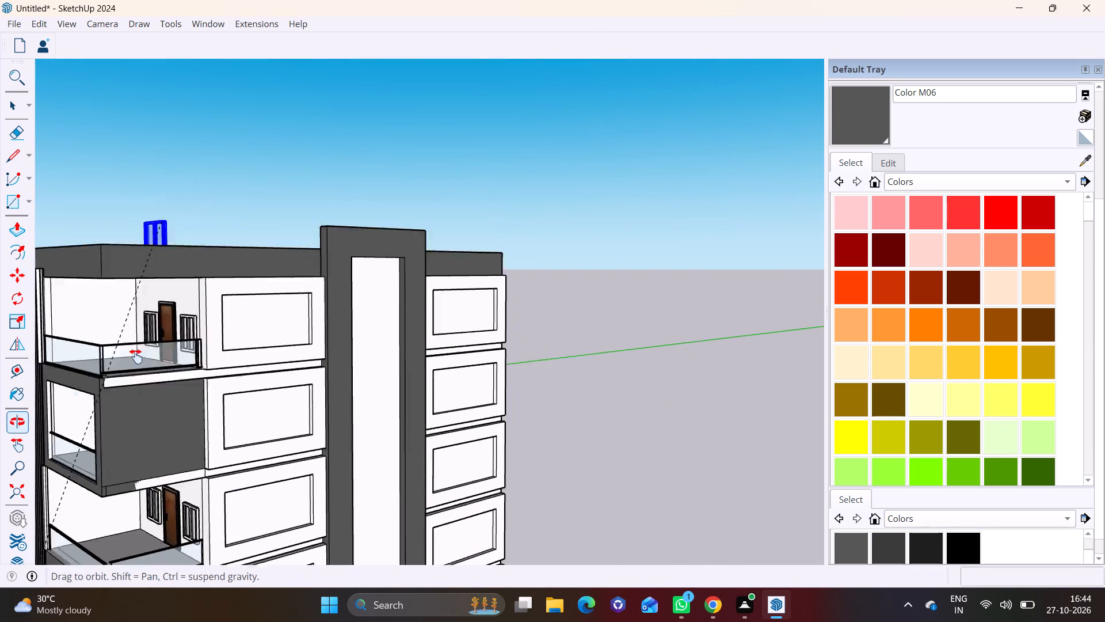
middle_click_drag(136, 356, 124, 439)
scroll(124, 440, "up", 3)
left_click(129, 319)
Rotate the copied window 90 degrees on the roof so it runs parallel to the side facade.
scroll(153, 347, "up", 2)
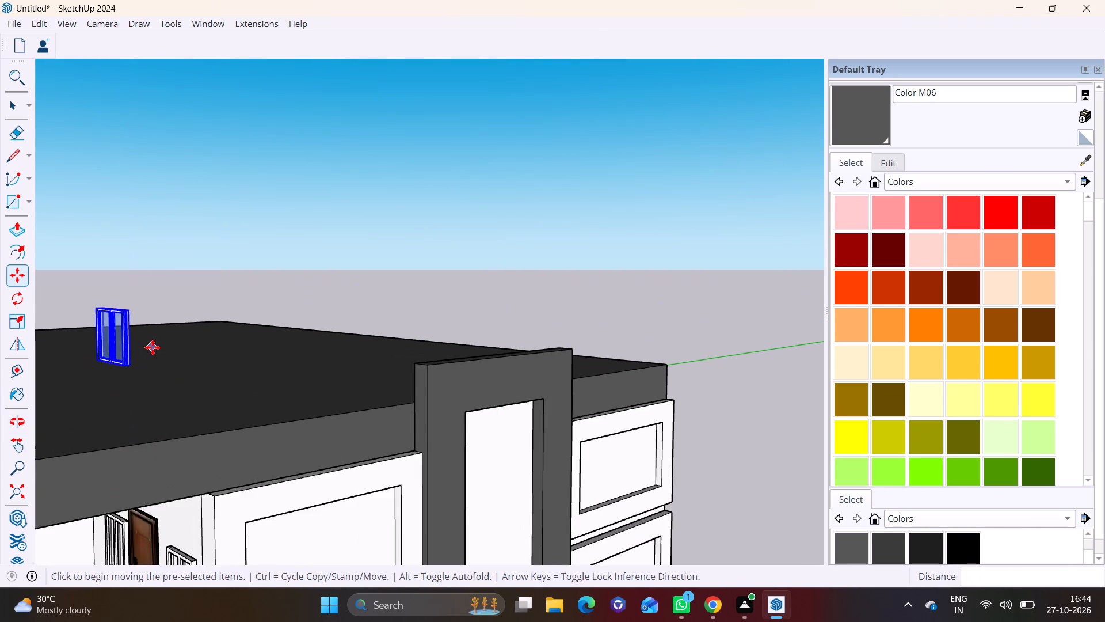
middle_click_drag(154, 396, 61, 547)
left_click(24, 297)
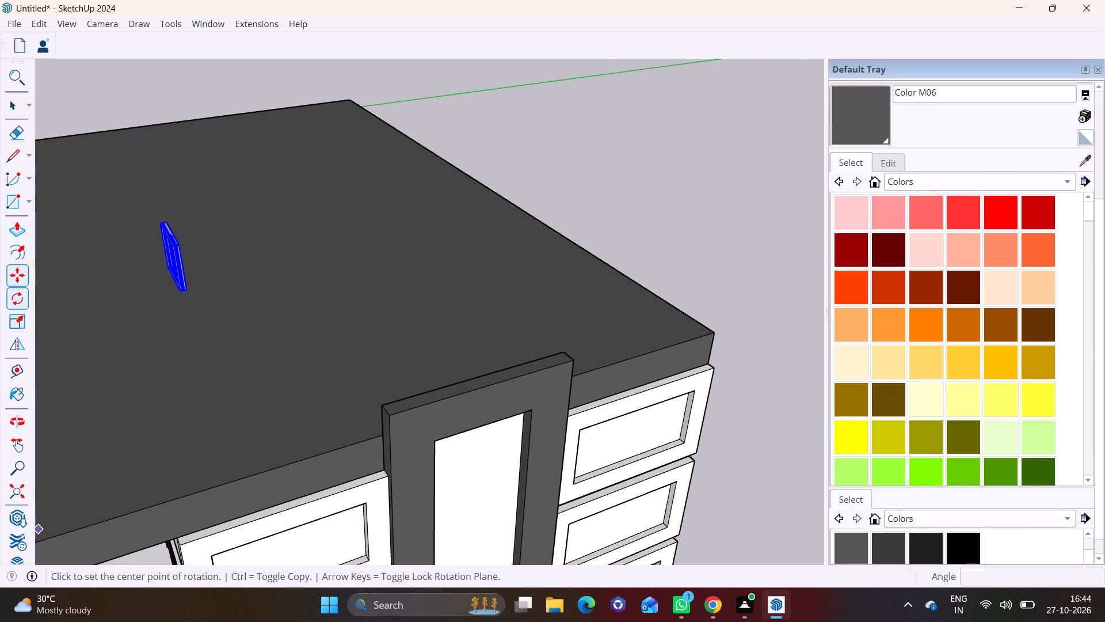
left_click(237, 259)
left_click(337, 238)
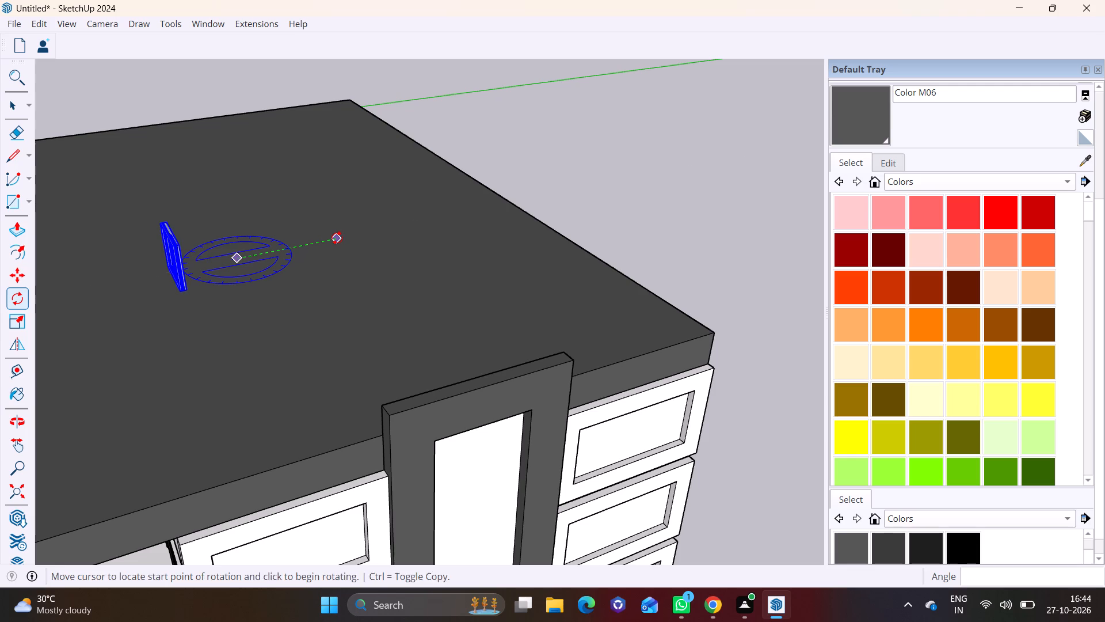
left_click(285, 333)
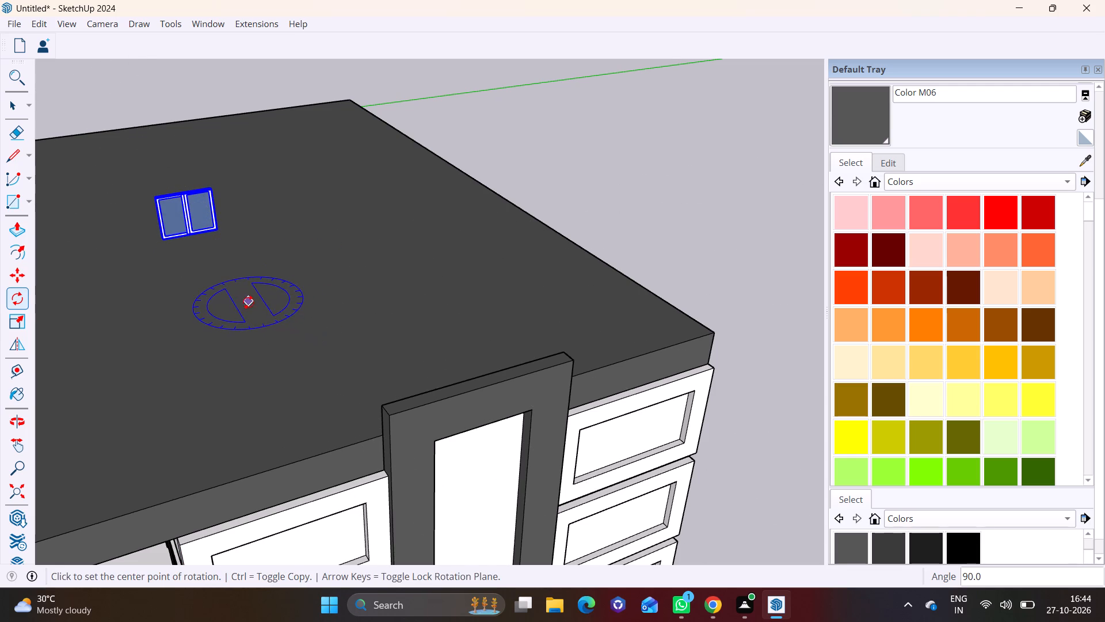
Move the rotated window from the roof into the top-floor recessed opening between the balcony and the column frame.
key("m")
left_click(222, 230)
middle_click_drag(306, 490, 245, 317)
scroll(233, 389, "up", 2)
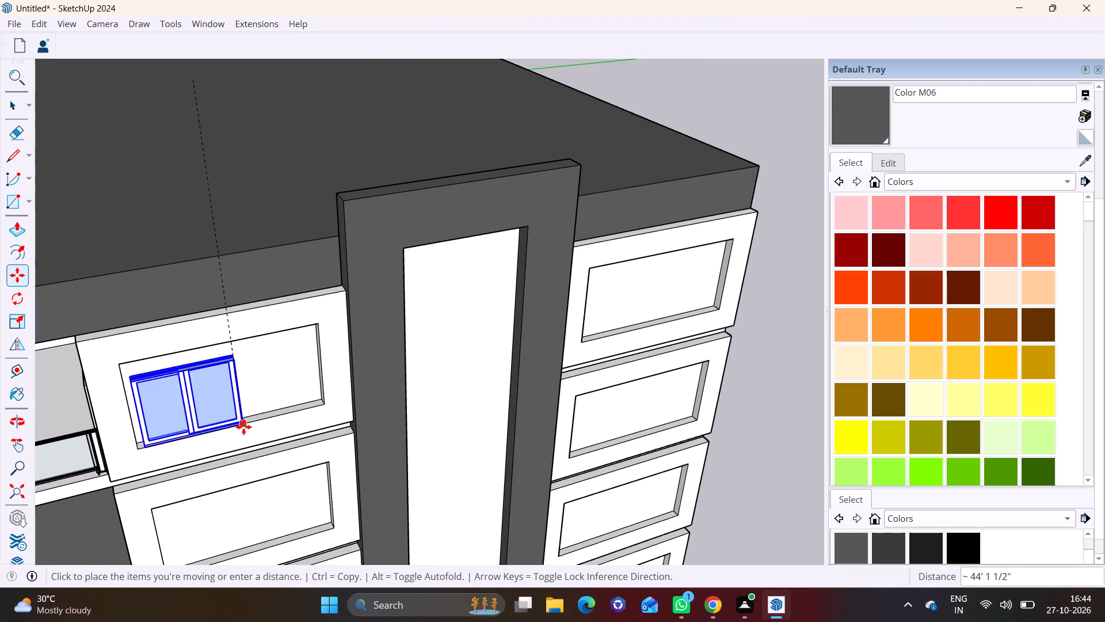
left_click(241, 429)
Shift the window 1 5/16" sideways so its edge sits inside the balcony-side jamb of the opening.
scroll(174, 401, "up", 2)
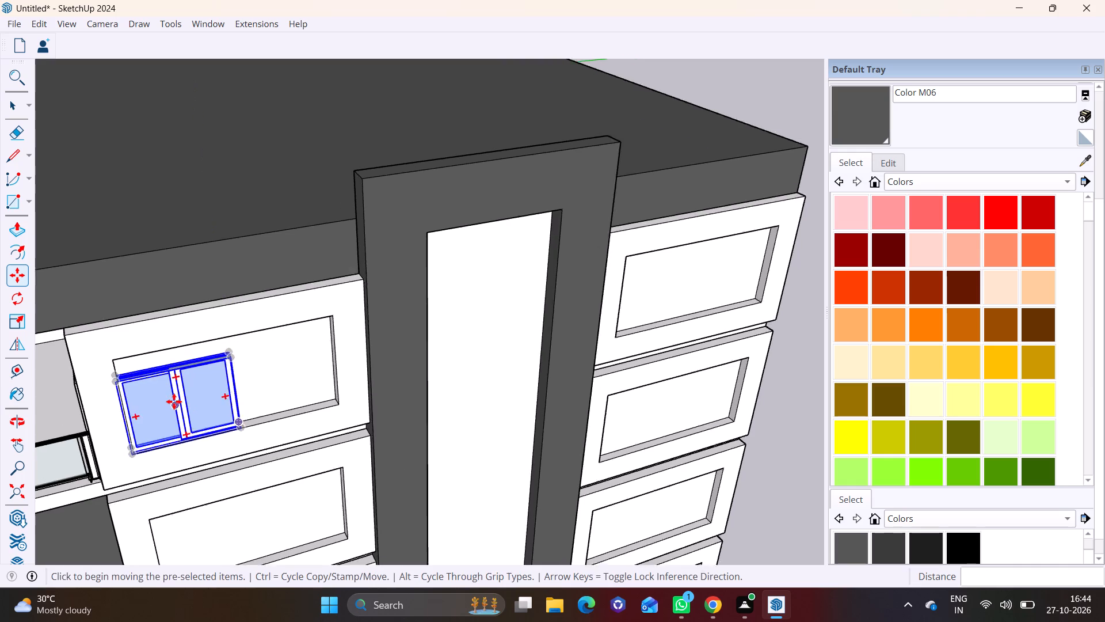
scroll(174, 401, "up", 8)
middle_click_drag(161, 382, 182, 306)
scroll(210, 316, "up", 1)
middle_click_drag(207, 359, 153, 324)
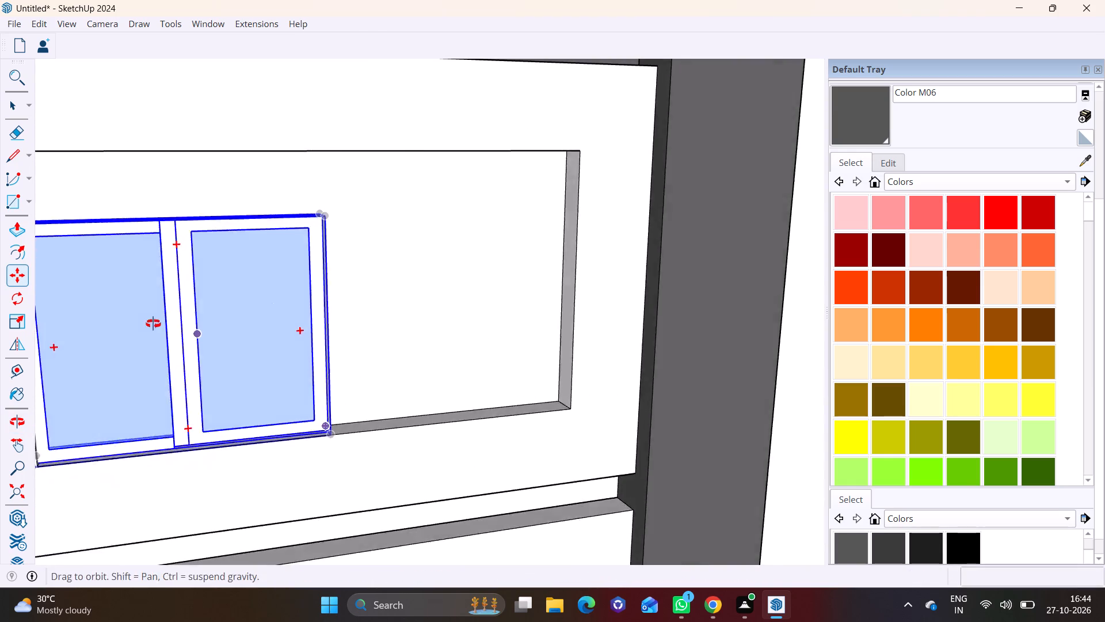
middle_click_drag(153, 324, 155, 290)
middle_click_drag(164, 282, 272, 347)
middle_click_drag(243, 393, 168, 392)
key("m")
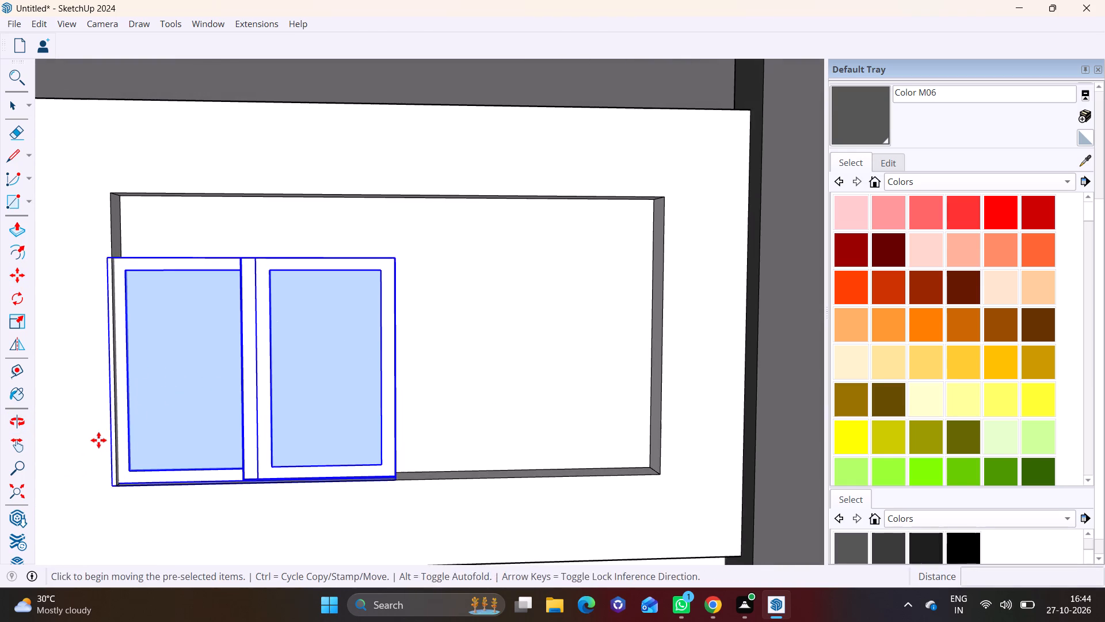
left_click(82, 461)
left_click(87, 462)
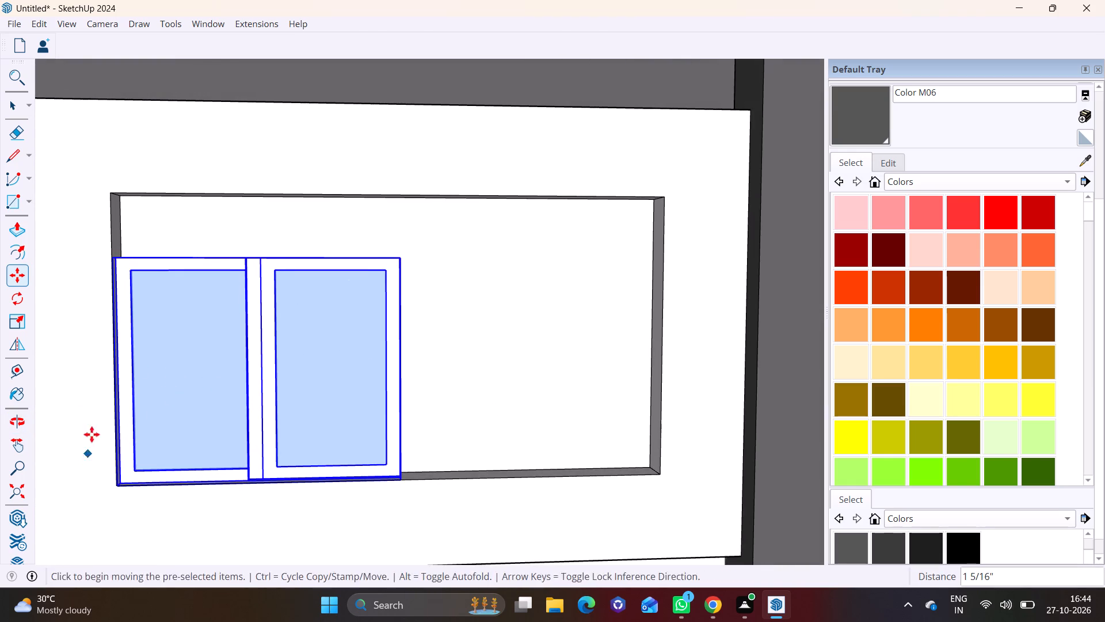
Scale the window to the opening's full height and about 1.97 times its width so it fills the recess.
left_click(13, 319)
middle_click_drag(361, 299, 317, 341)
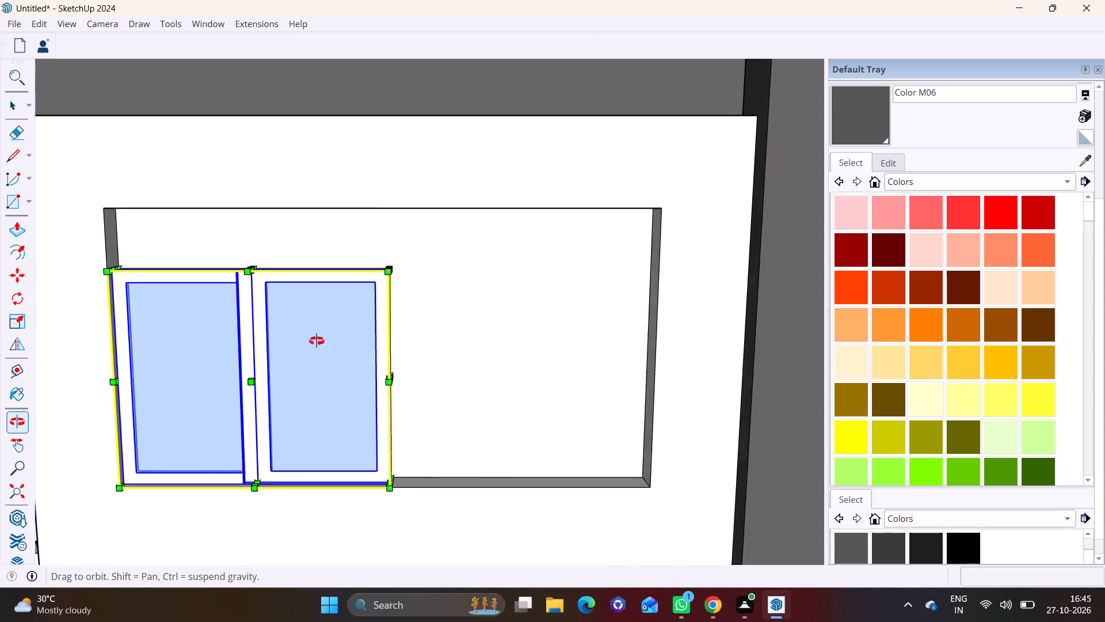
middle_click_drag(317, 341, 139, 409)
left_click(233, 266)
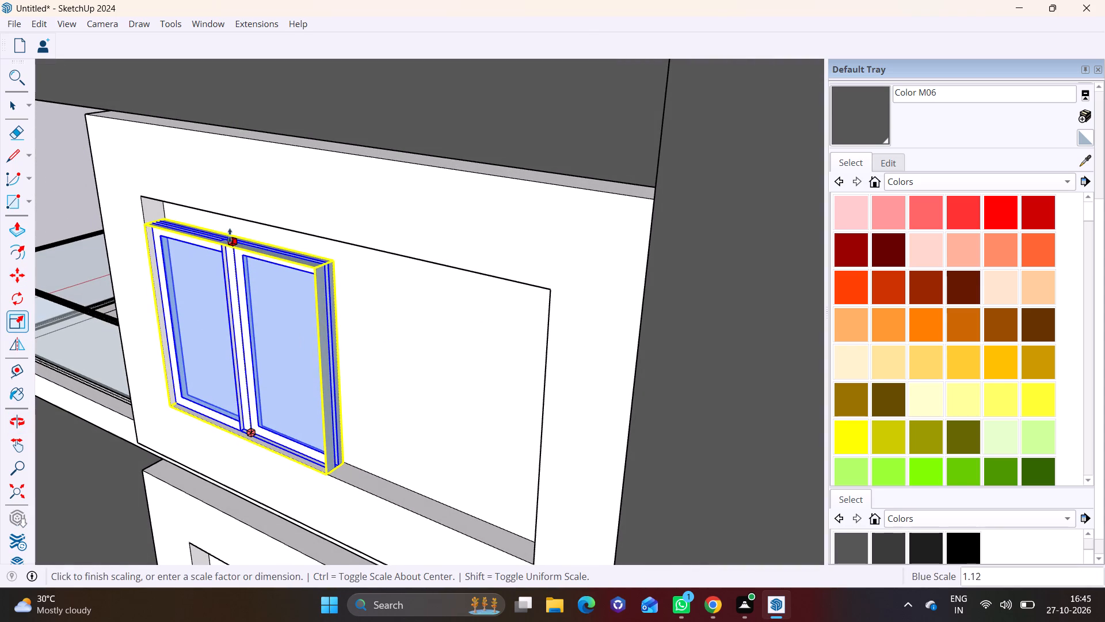
left_click(229, 217)
left_click(331, 362)
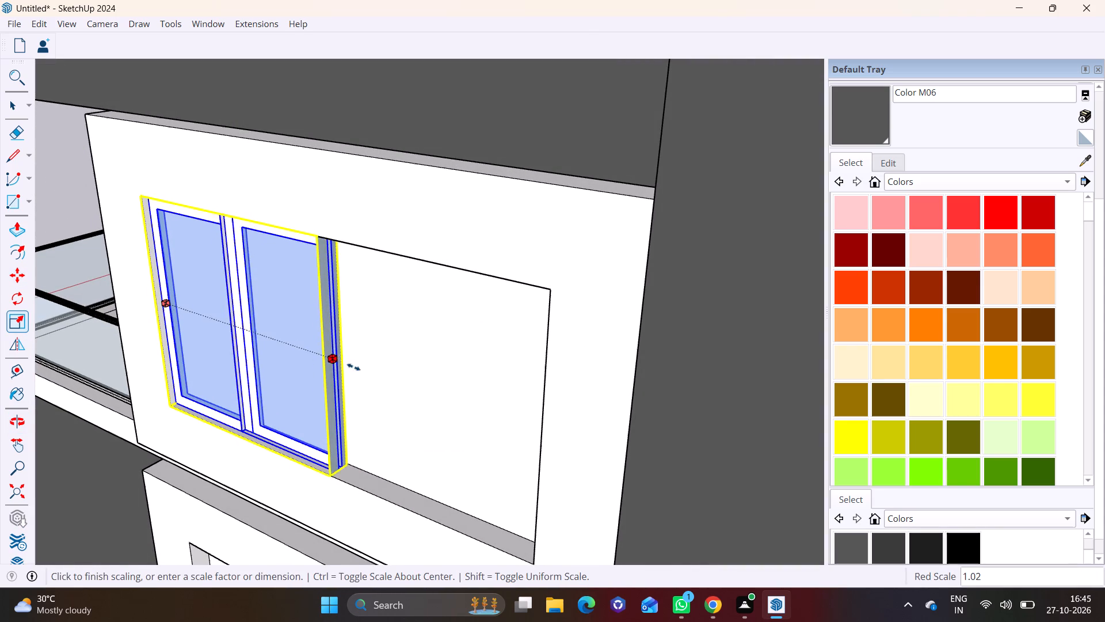
left_click(543, 414)
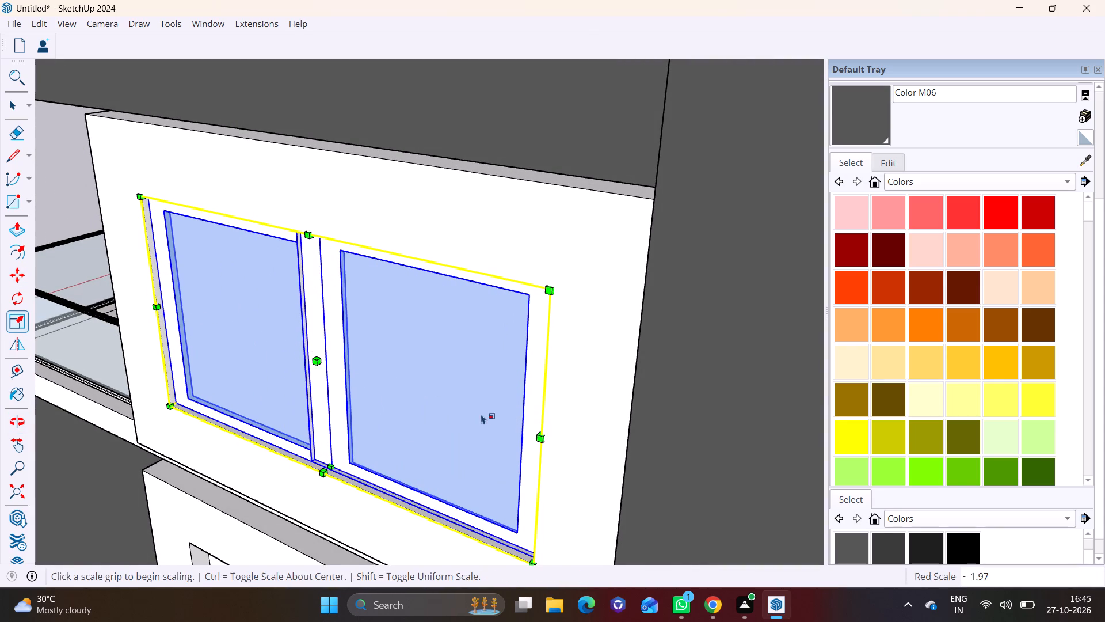
scroll(354, 478, "down", 5)
key("space")
middle_click_drag(334, 385, 441, 252)
scroll(446, 266, "down", 7)
middle_click_drag(437, 301, 281, 297, "shift")
left_click(67, 237)
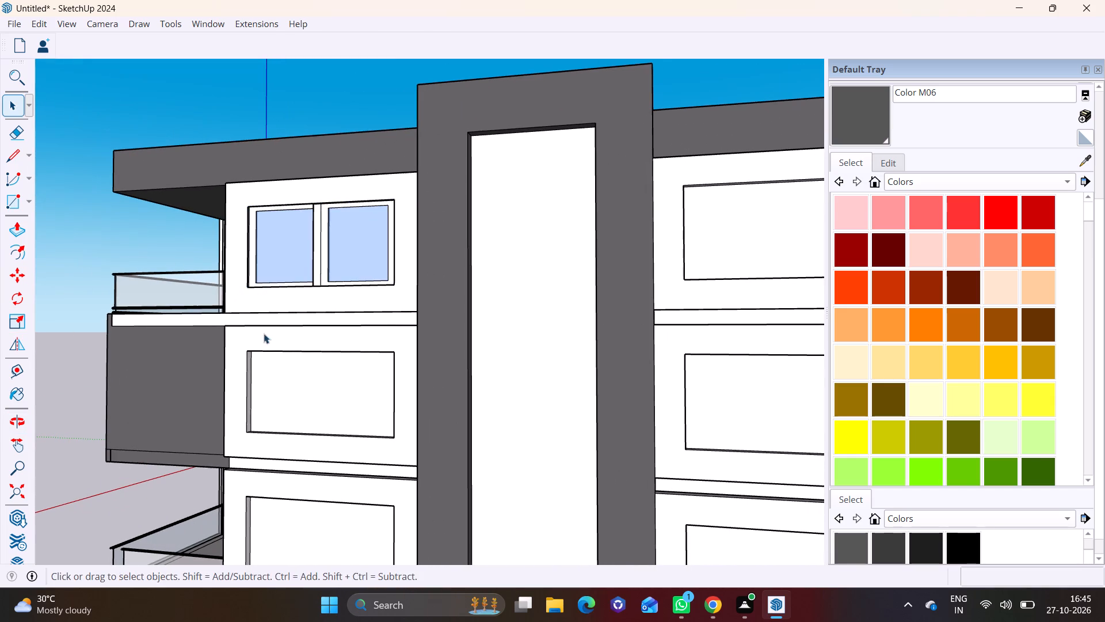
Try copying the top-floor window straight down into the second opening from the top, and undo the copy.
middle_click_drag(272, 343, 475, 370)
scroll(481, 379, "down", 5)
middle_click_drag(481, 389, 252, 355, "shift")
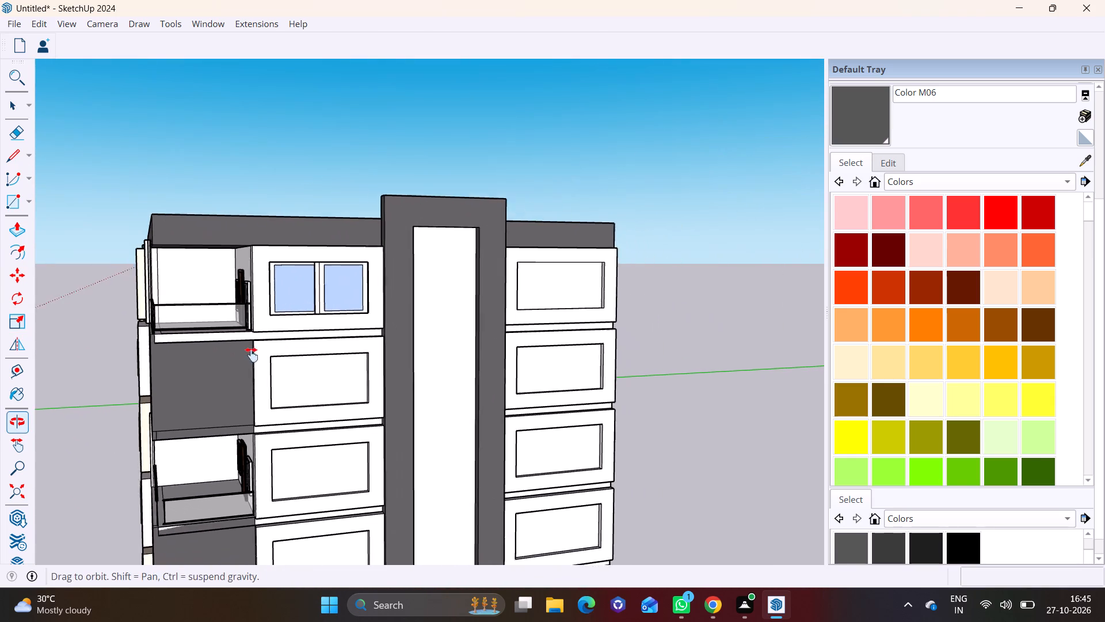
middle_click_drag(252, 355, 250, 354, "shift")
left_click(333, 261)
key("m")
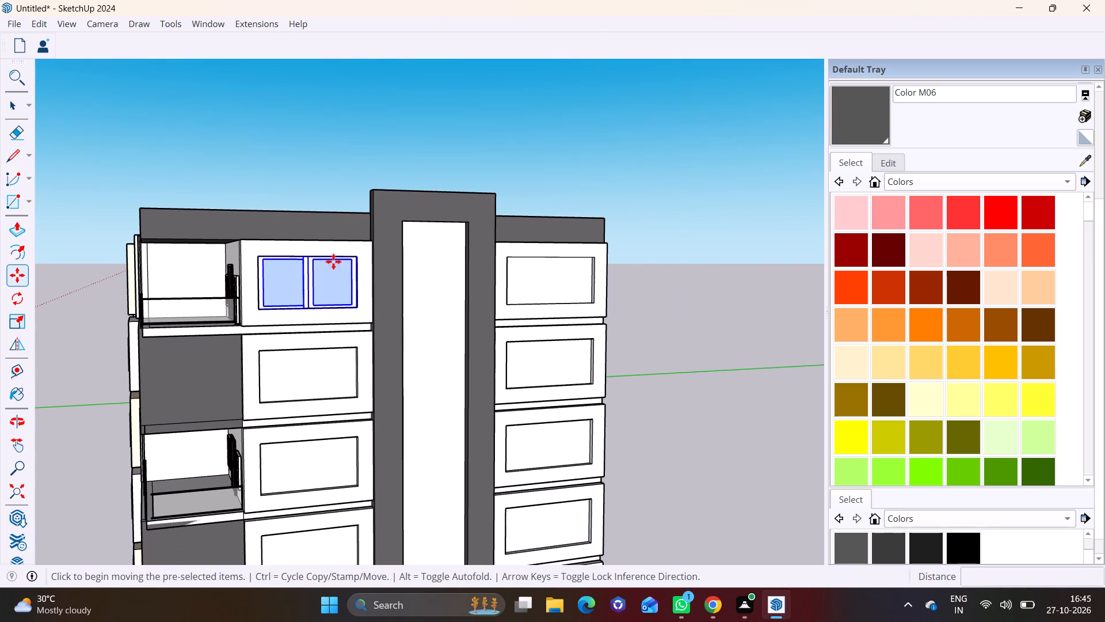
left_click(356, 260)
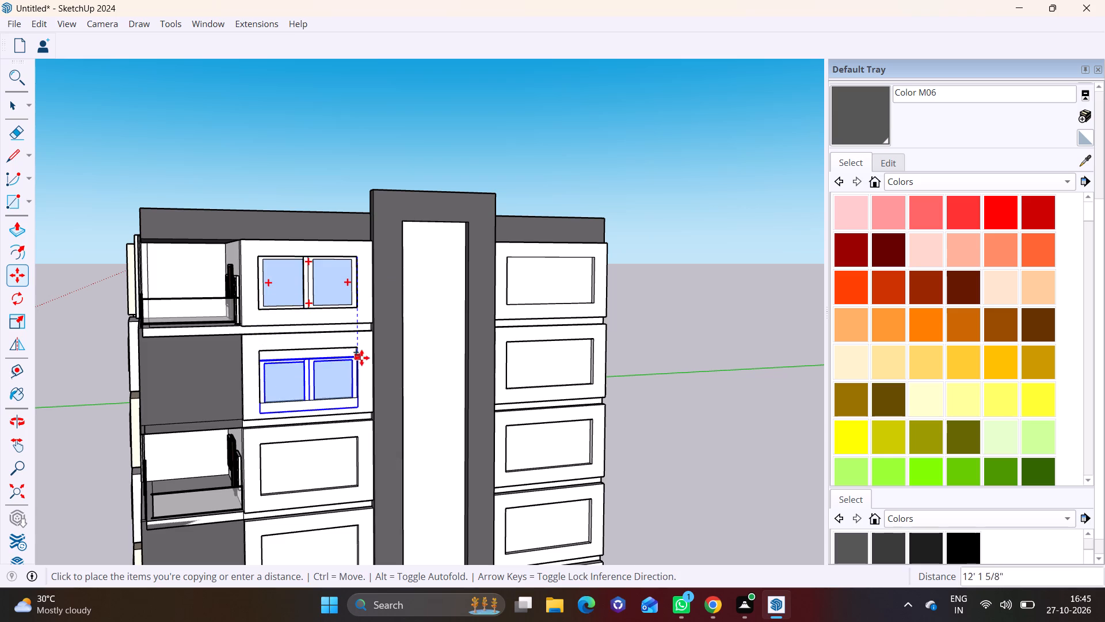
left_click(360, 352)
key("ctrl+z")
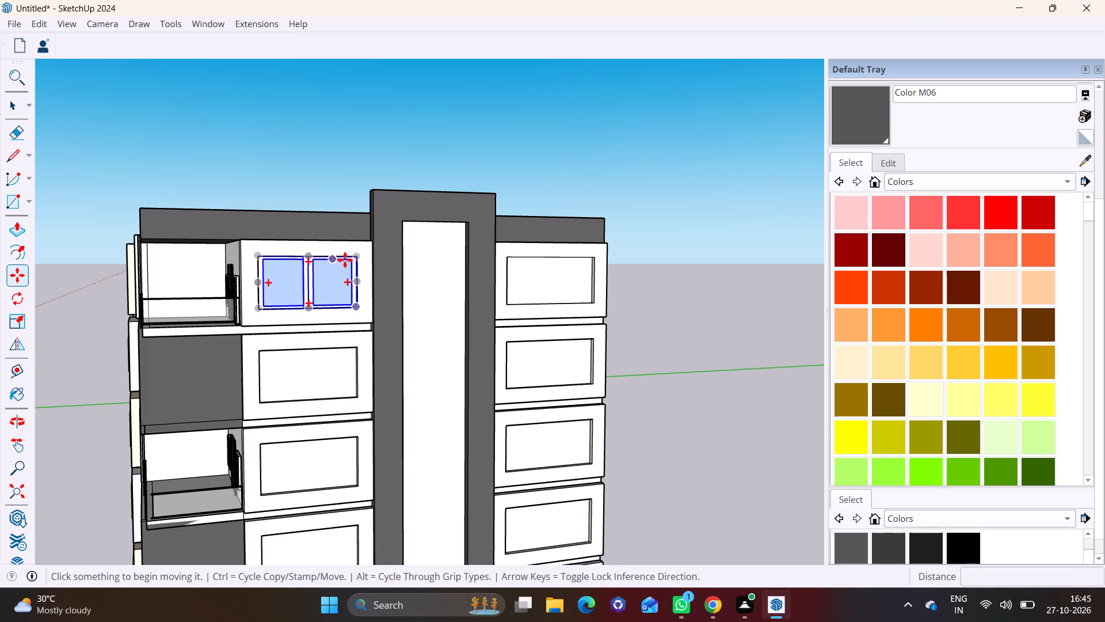
Copy the top-floor window into the second opening from the top, matching its upper corner to the opening's corner.
key("space")
left_click(343, 261)
key("m")
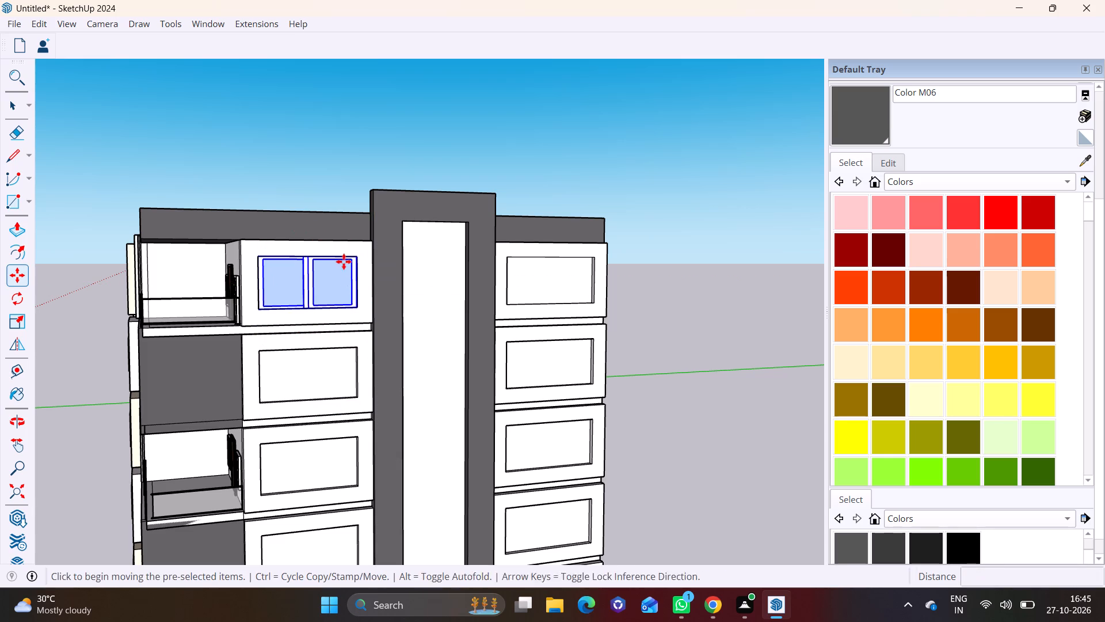
left_click(354, 258)
scroll(349, 366, "up", 5)
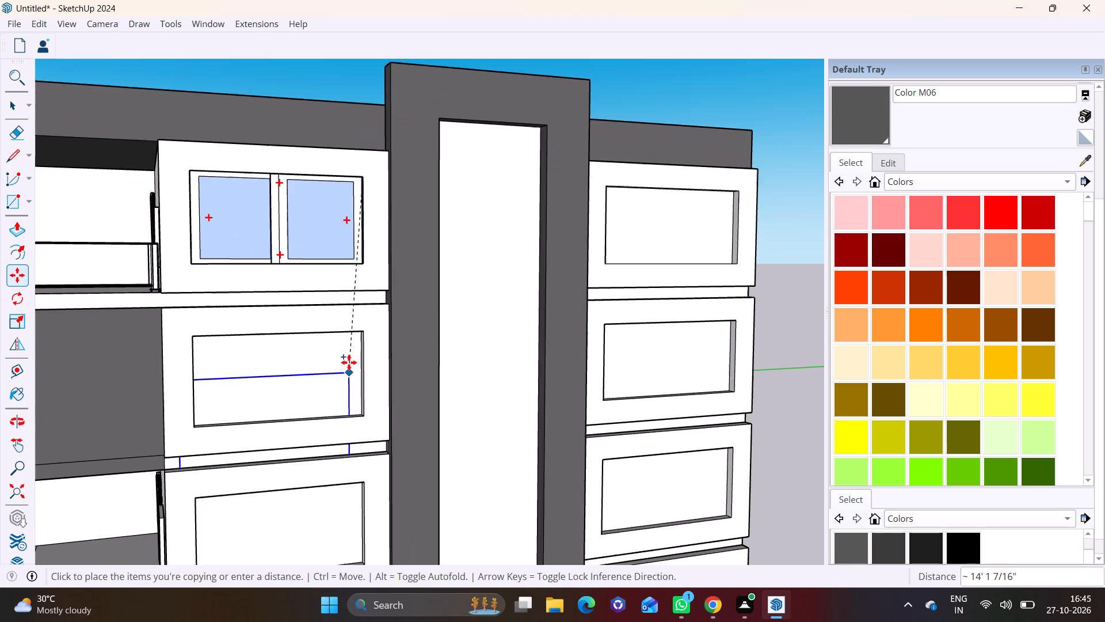
left_click(365, 337)
Copy the window downward into the third, fourth and fifth openings between the balconies and column frame, 11' apart.
left_click(360, 330)
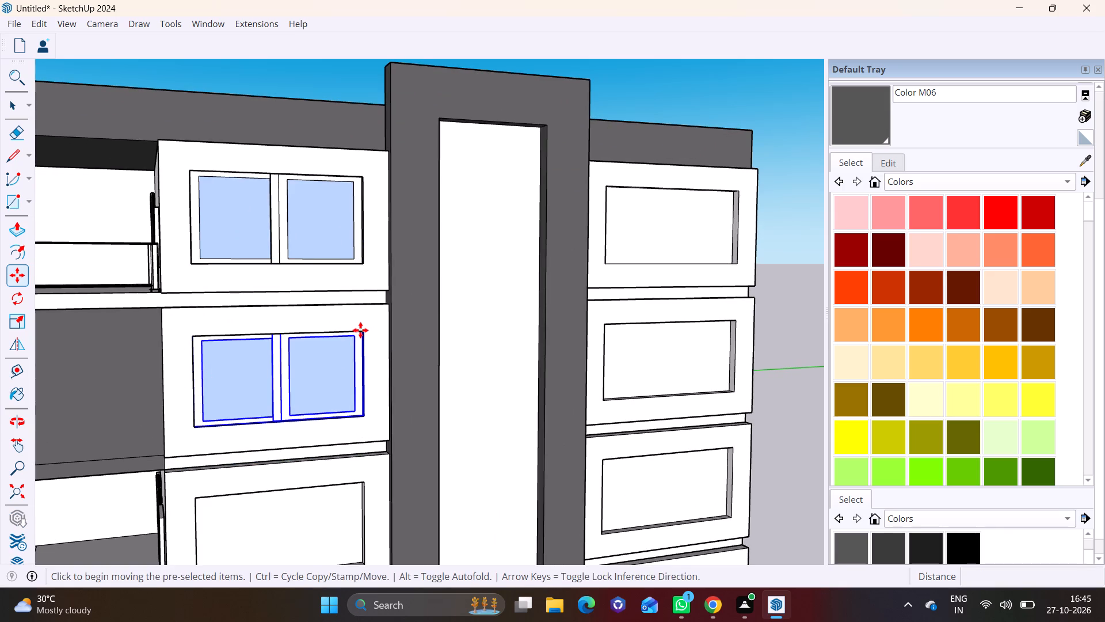
middle_click_drag(329, 484, 403, 314, "shift")
scroll(419, 321, "up", 3)
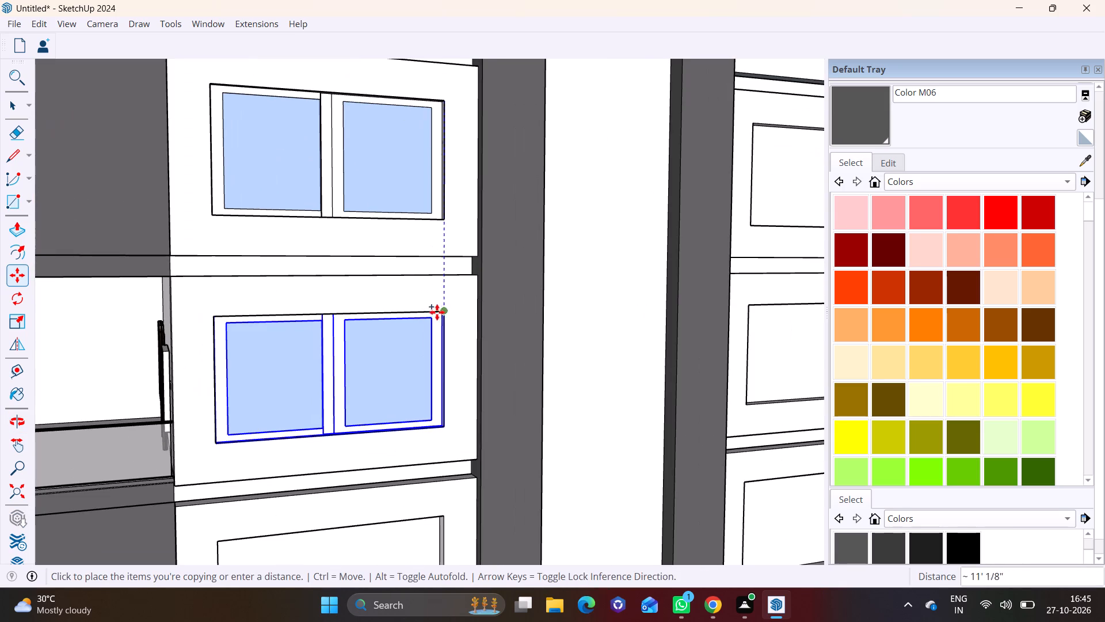
left_click(441, 311)
left_click(447, 309)
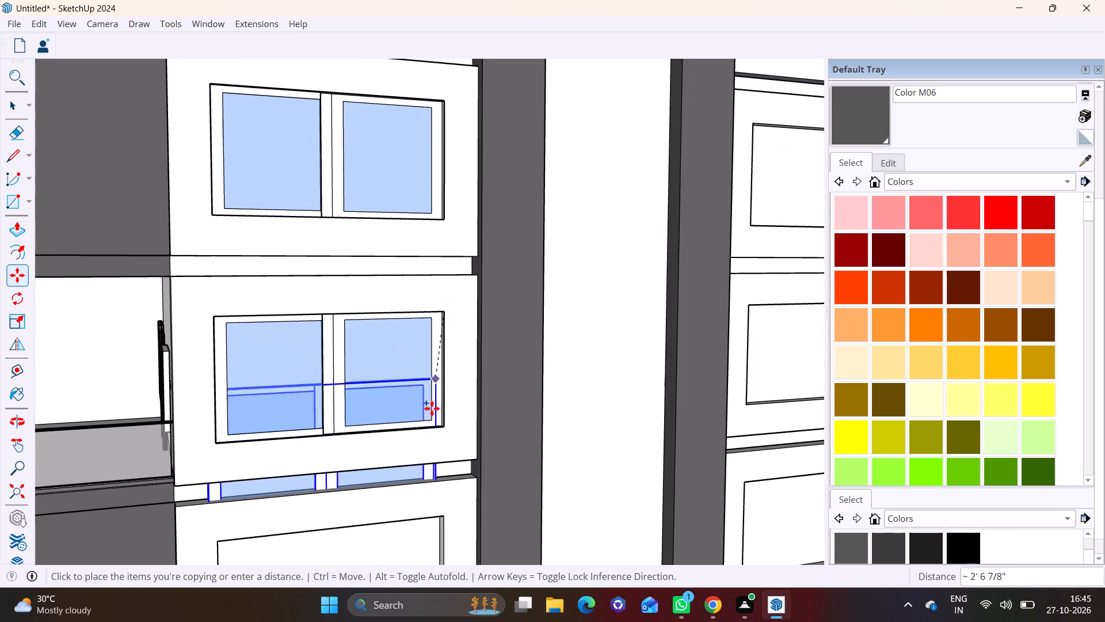
middle_click_drag(432, 453, 439, 282, "shift")
left_click(447, 347)
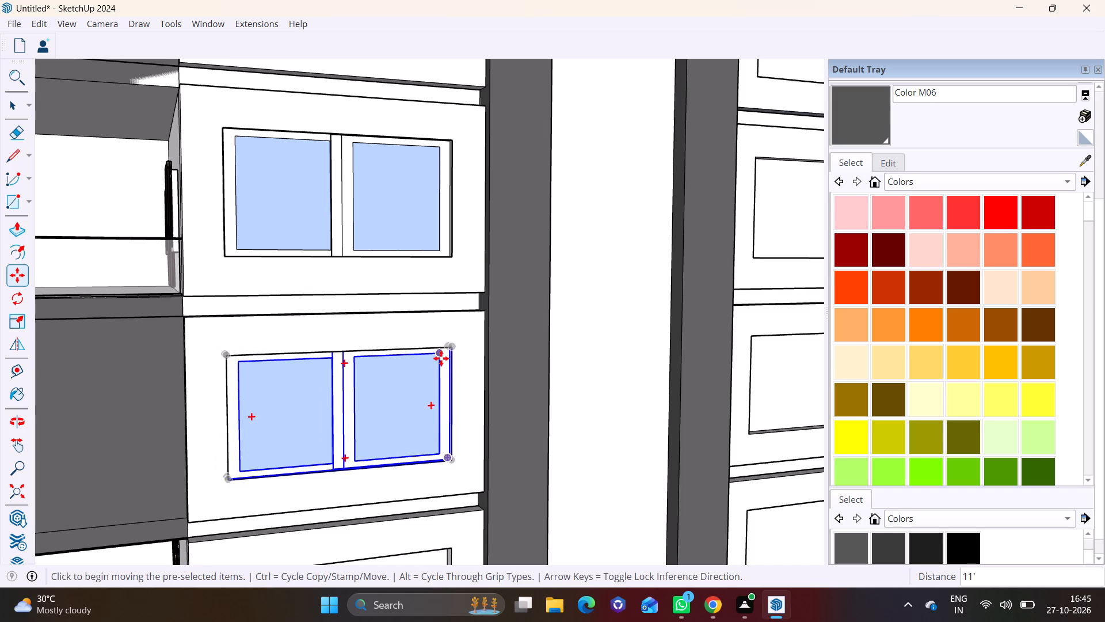
left_click(454, 347)
middle_click_drag(445, 447, 454, 257, "shift")
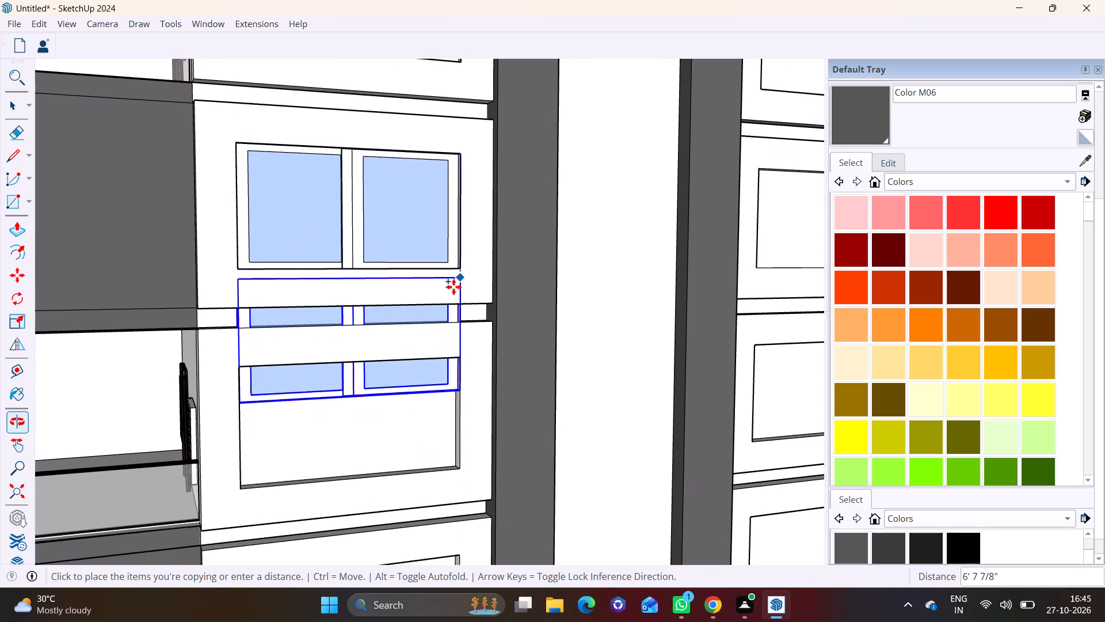
left_click(456, 355)
Copy the window downward into the sixth and bottom openings between the balconies and column frame, corner to corner.
middle_click_drag(422, 389, 435, 199, "shift")
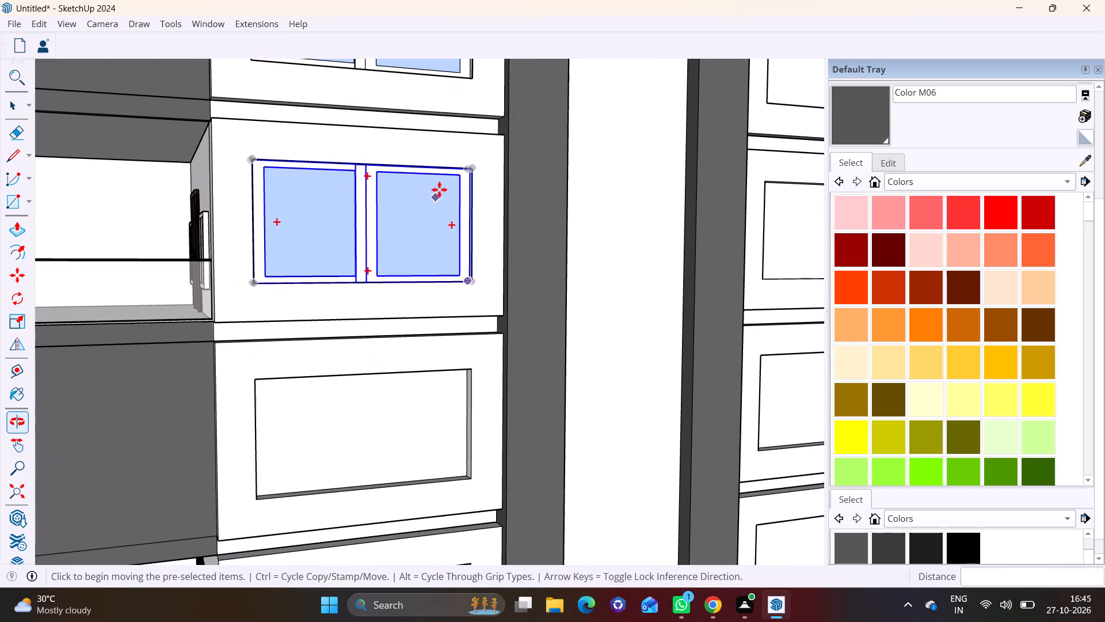
left_click(469, 171)
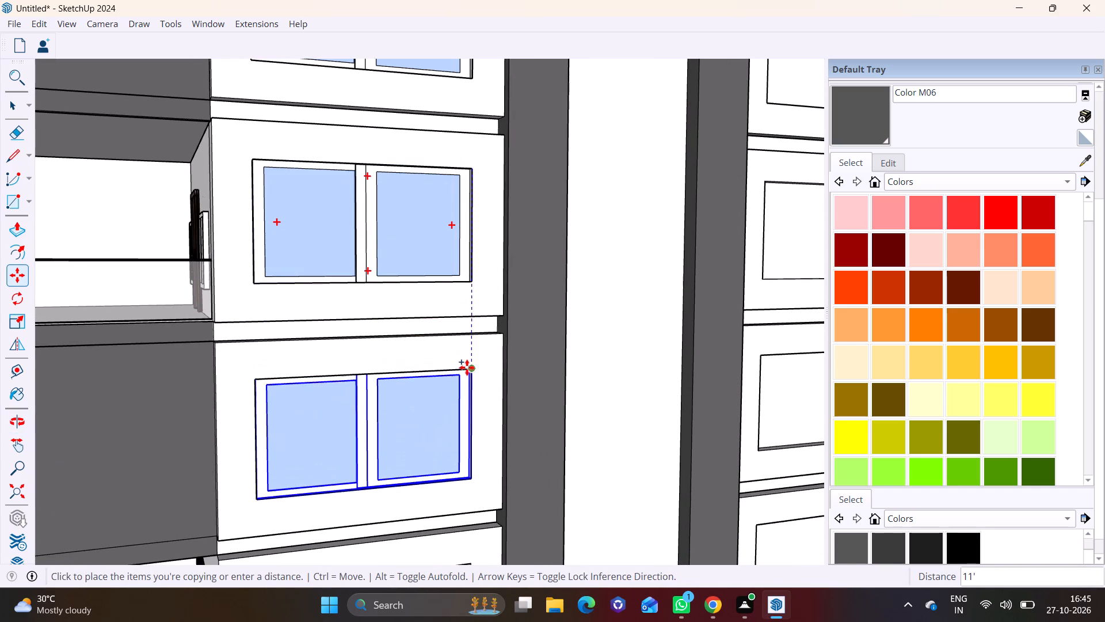
left_click(467, 369)
scroll(444, 392, "down", 3)
middle_click_drag(443, 396, 378, 176, "shift")
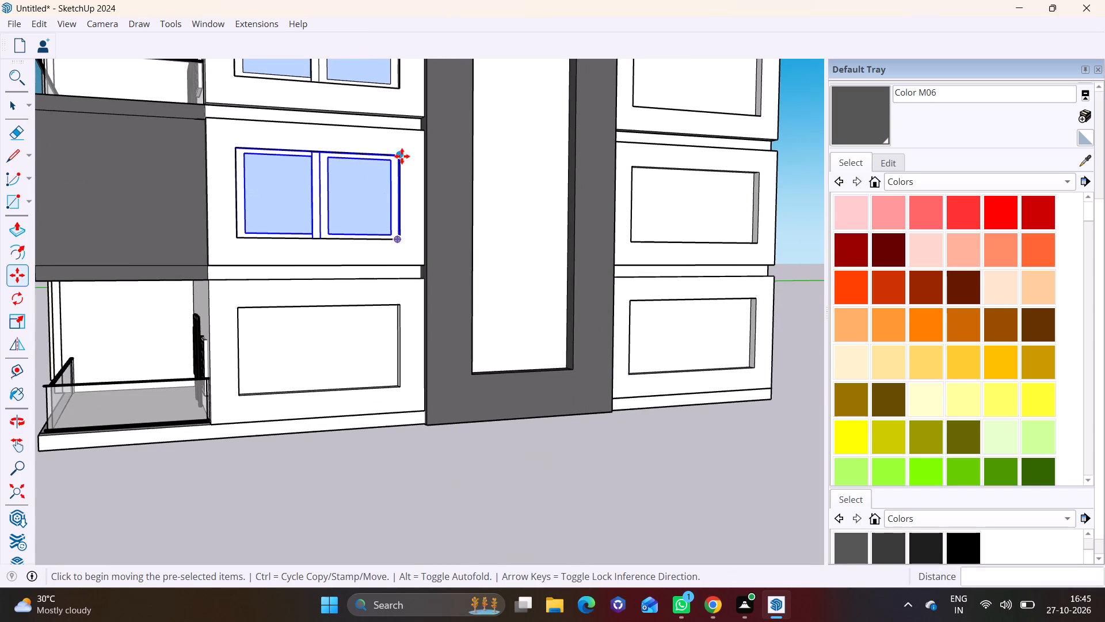
left_click(402, 156)
left_click(394, 307)
Copy the bottom window across the column frame into the bottom corner-side opening, about 31' 3 7/16" along the facade.
middle_click_drag(400, 310, 298, 310)
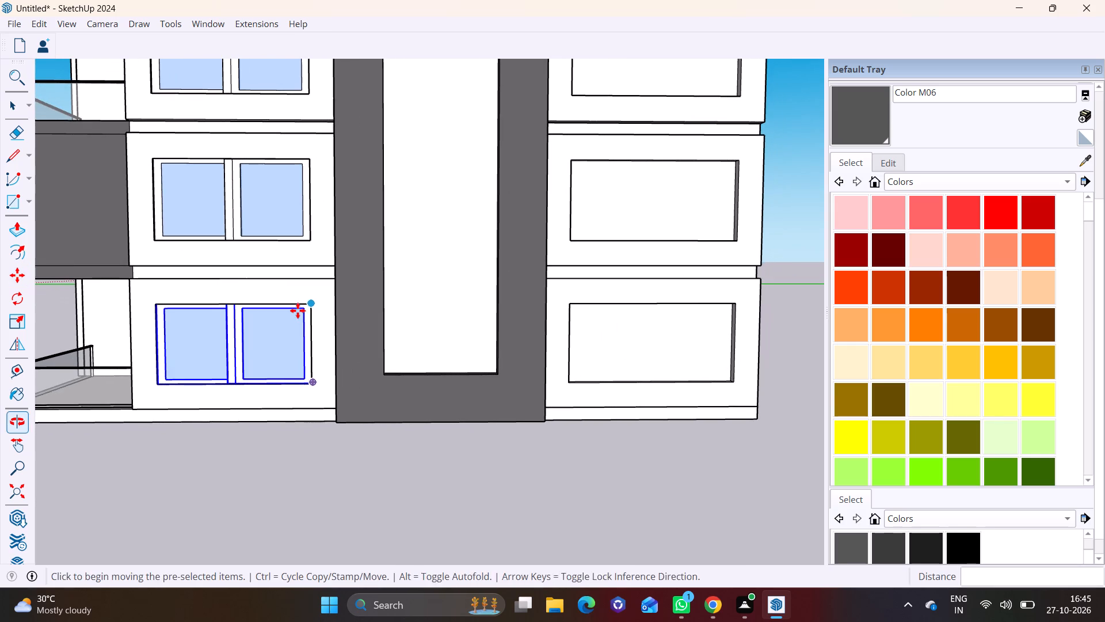
left_click(306, 303)
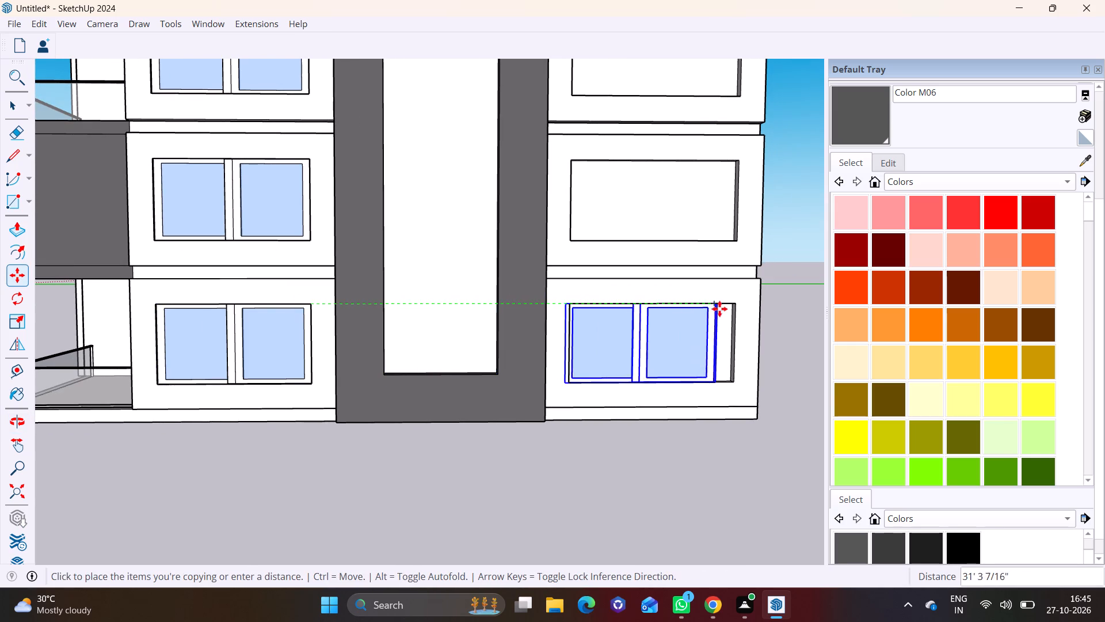
left_click(721, 310)
Scale the copied window in the bottom corner-side opening lengthwise by about 1.10 so it fills the recess.
middle_click_drag(717, 314, 684, 327, "shift")
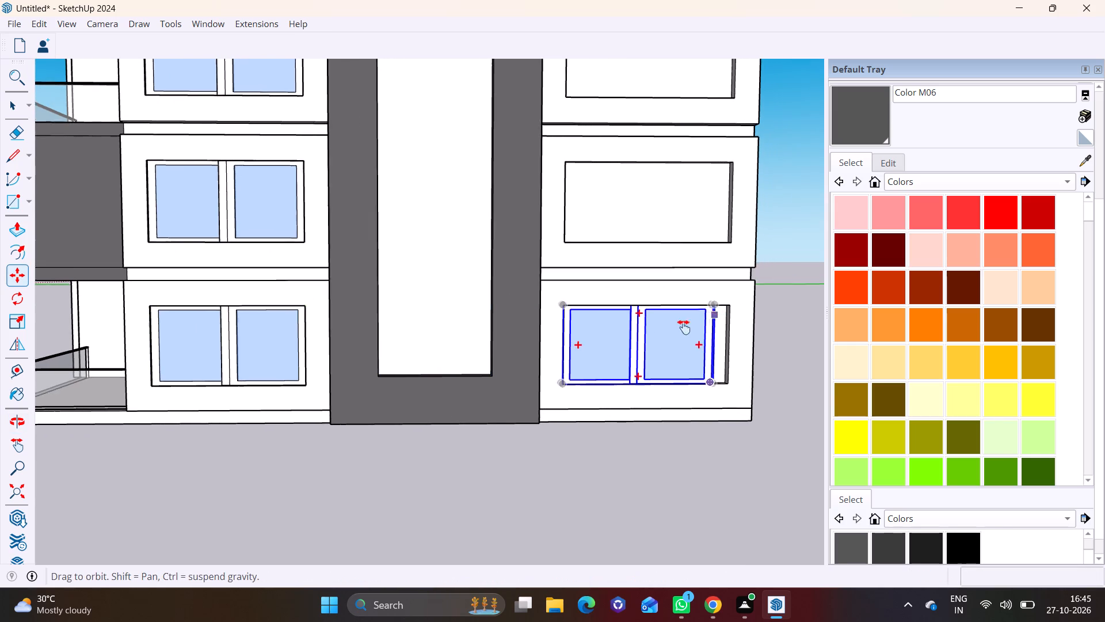
middle_click_drag(684, 327, 531, 367, "shift")
scroll(536, 373, "up", 6)
middle_click_drag(546, 380, 618, 354)
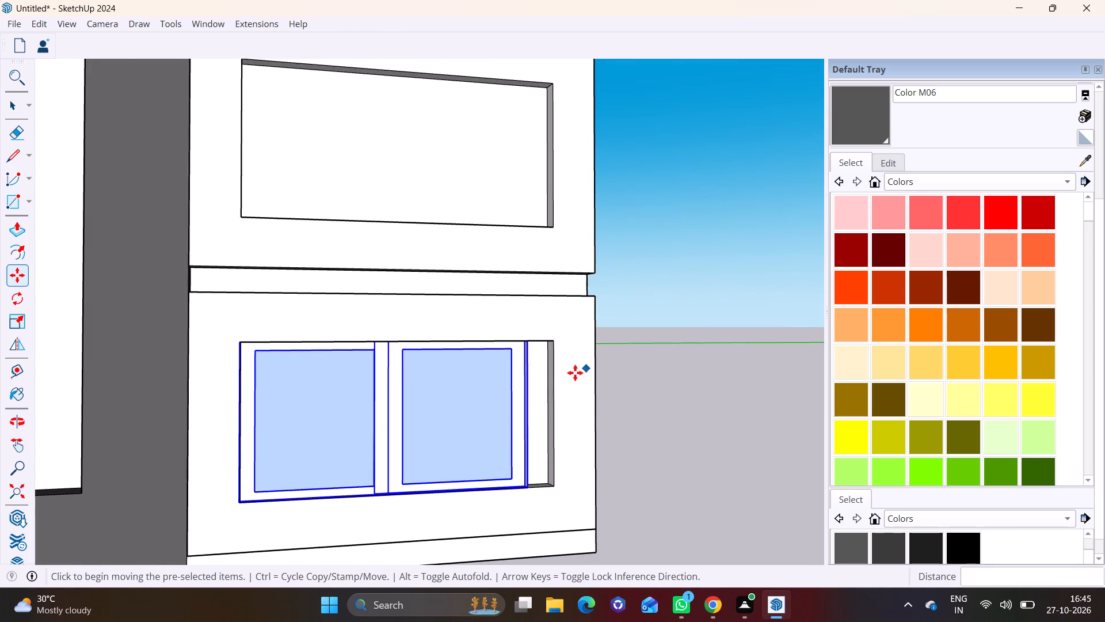
scroll(557, 377, "up", 2)
scroll(501, 395, "down", 3)
key("space")
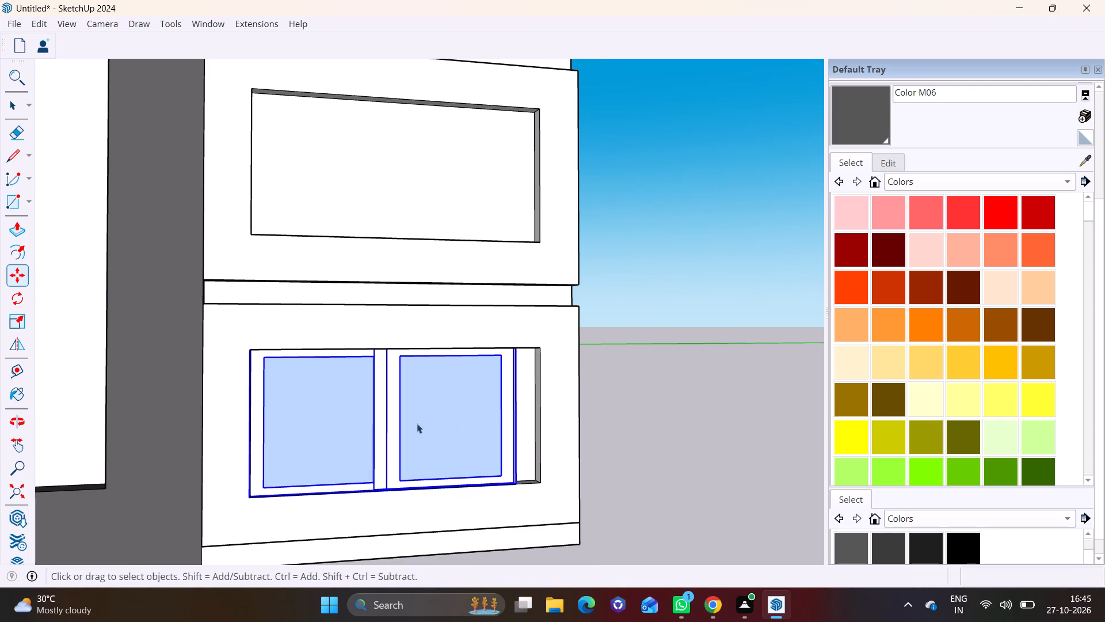
left_click(417, 423)
middle_click_drag(422, 422, 261, 429)
left_click(5, 314)
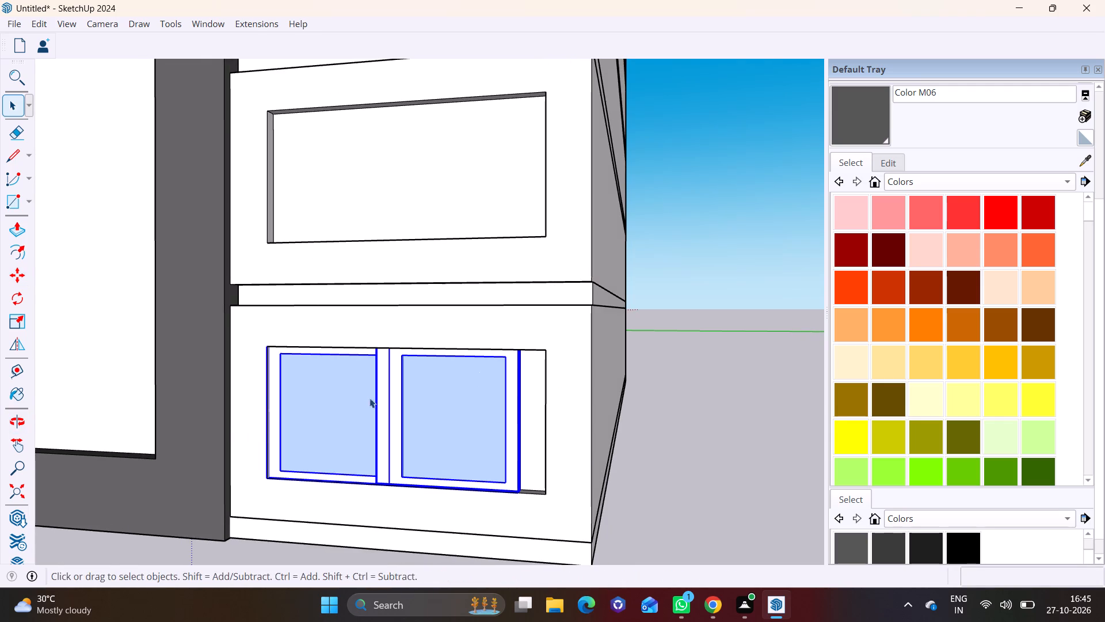
left_click(17, 321)
middle_click_drag(542, 408, 399, 430)
scroll(498, 453, "up", 3)
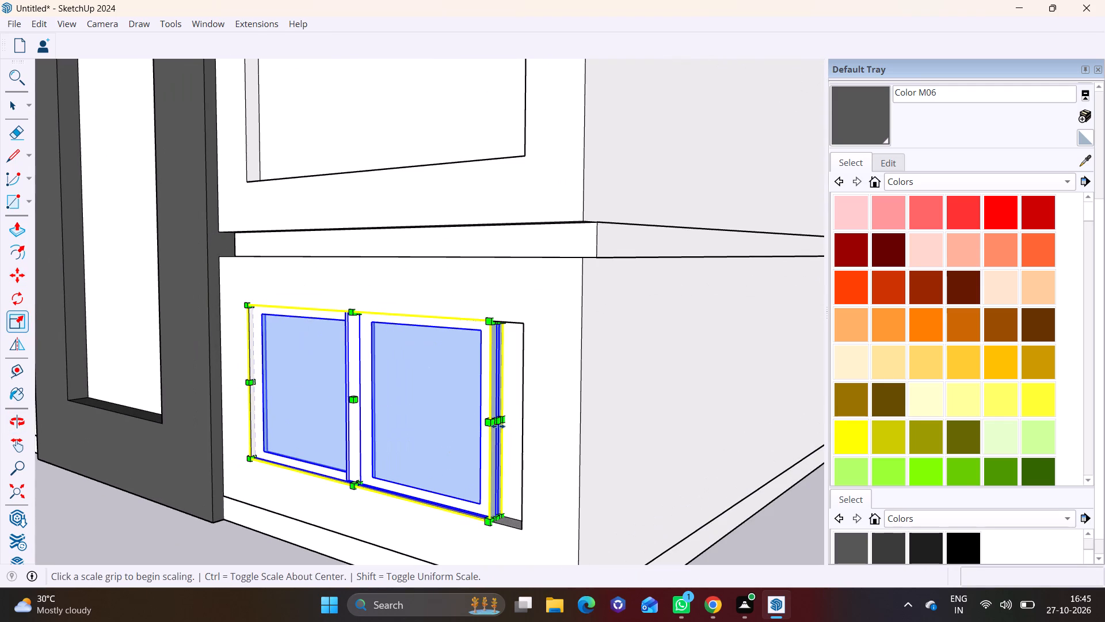
left_click(499, 424)
left_click(523, 426)
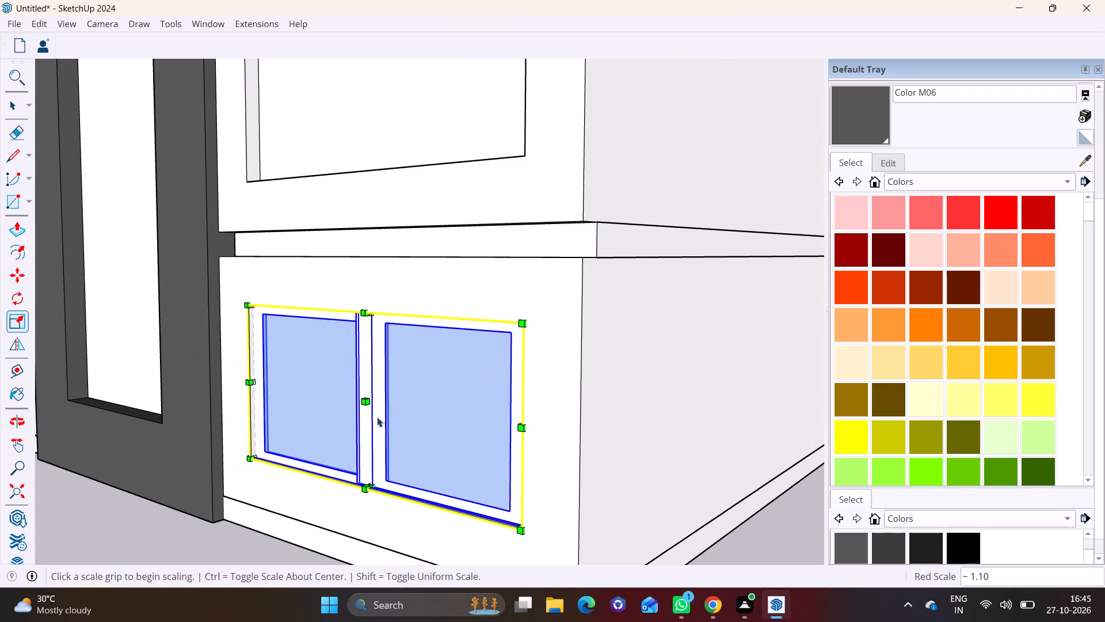
key("space")
Copy the bottom corner-side window upward into the second, third, fourth and fifth openings, corner to corner, 11' apart.
scroll(377, 417, "down", 7)
middle_click_drag(377, 414, 300, 486, "shift")
key("m")
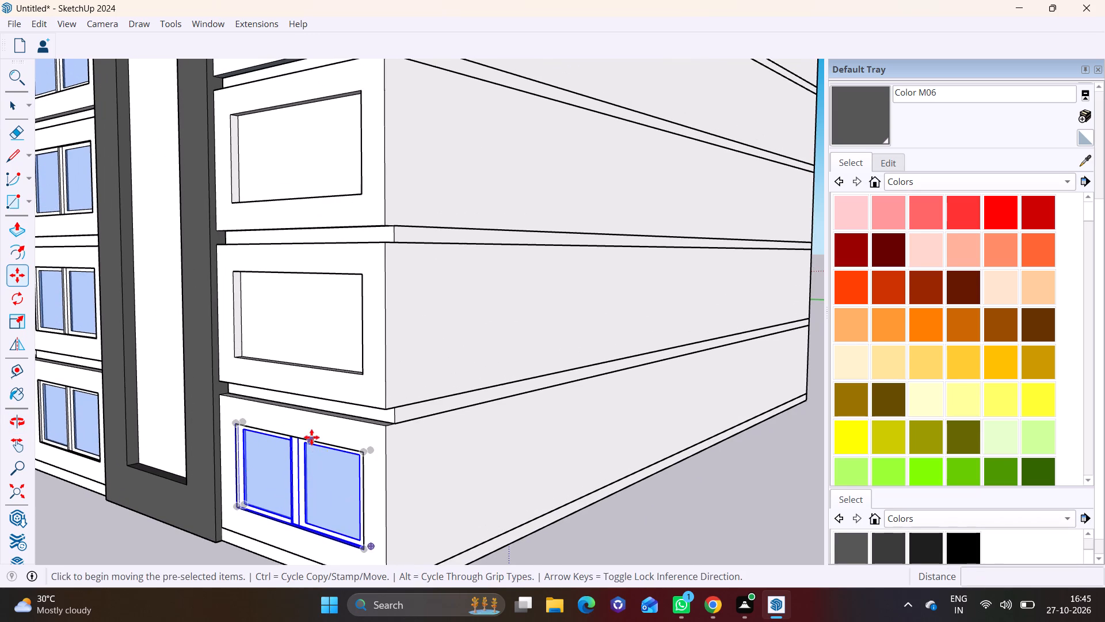
left_click(365, 453)
left_click(364, 272)
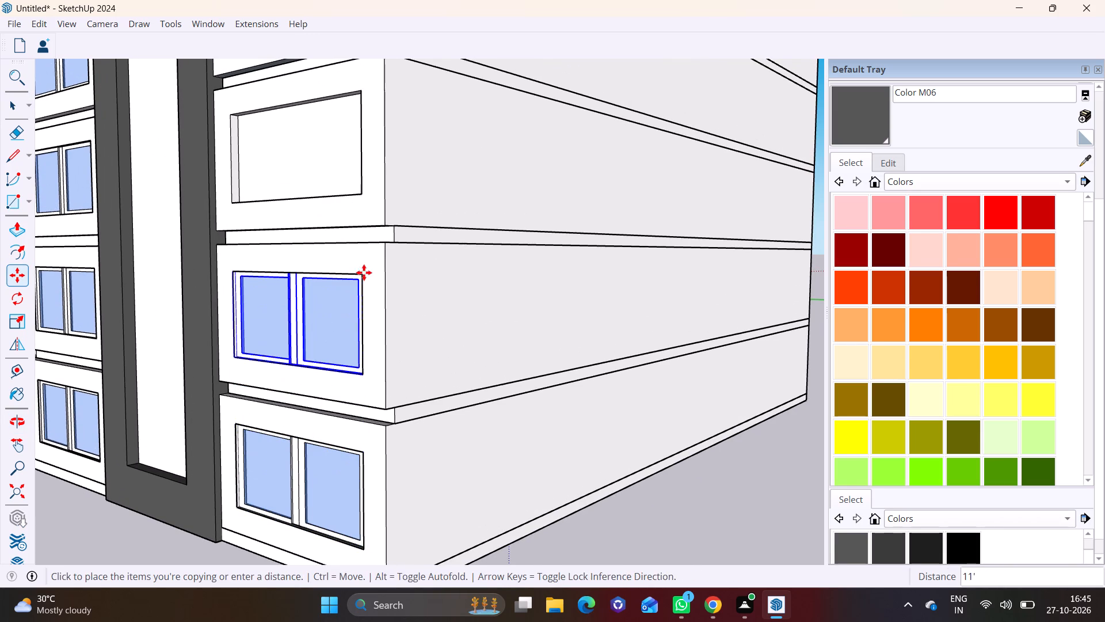
left_click(361, 275)
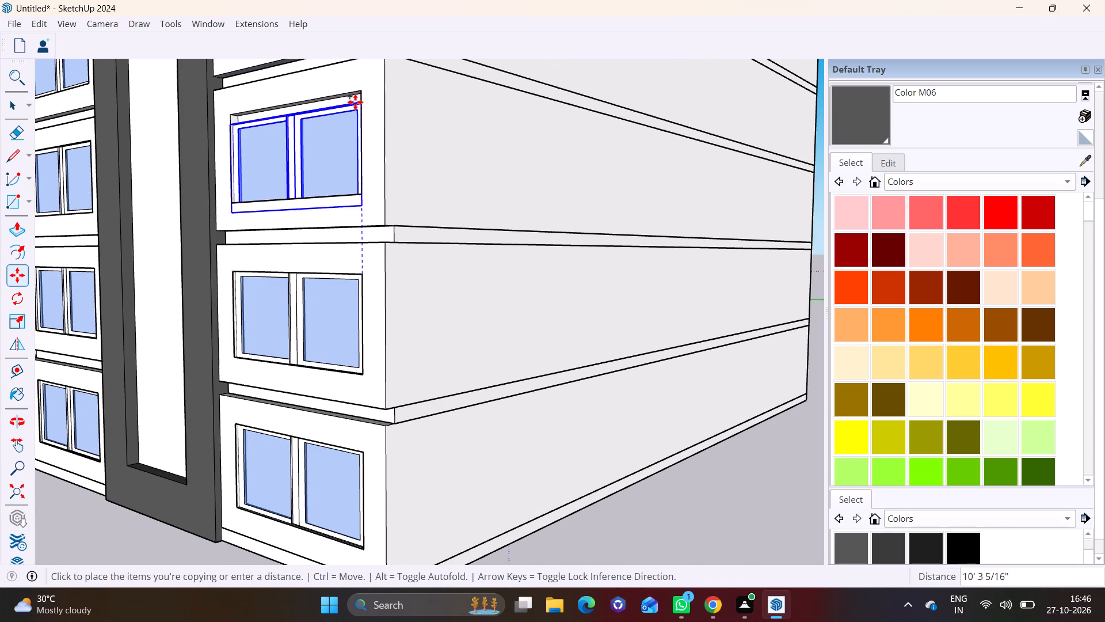
left_click(359, 95)
middle_click_drag(375, 145, 402, 540, "shift")
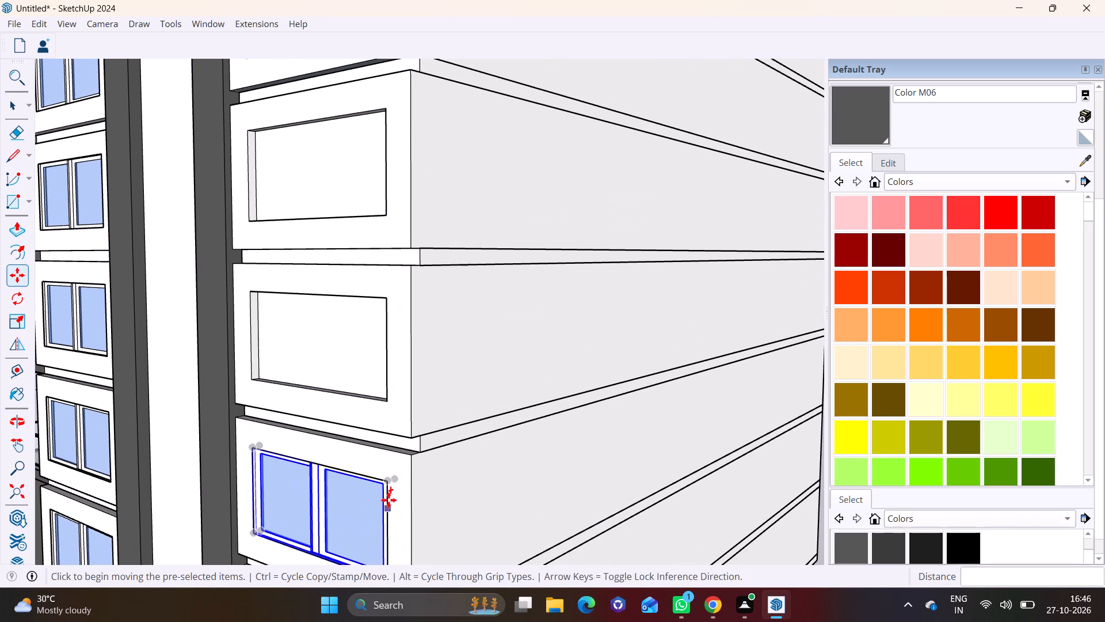
left_click(382, 484)
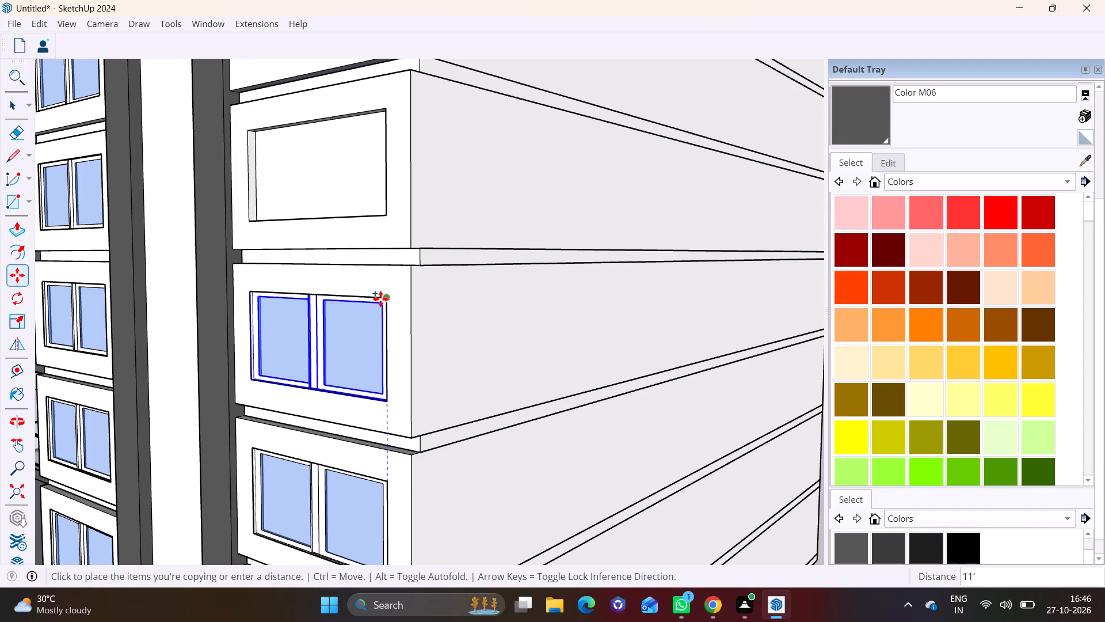
left_click(380, 299)
left_click(381, 301)
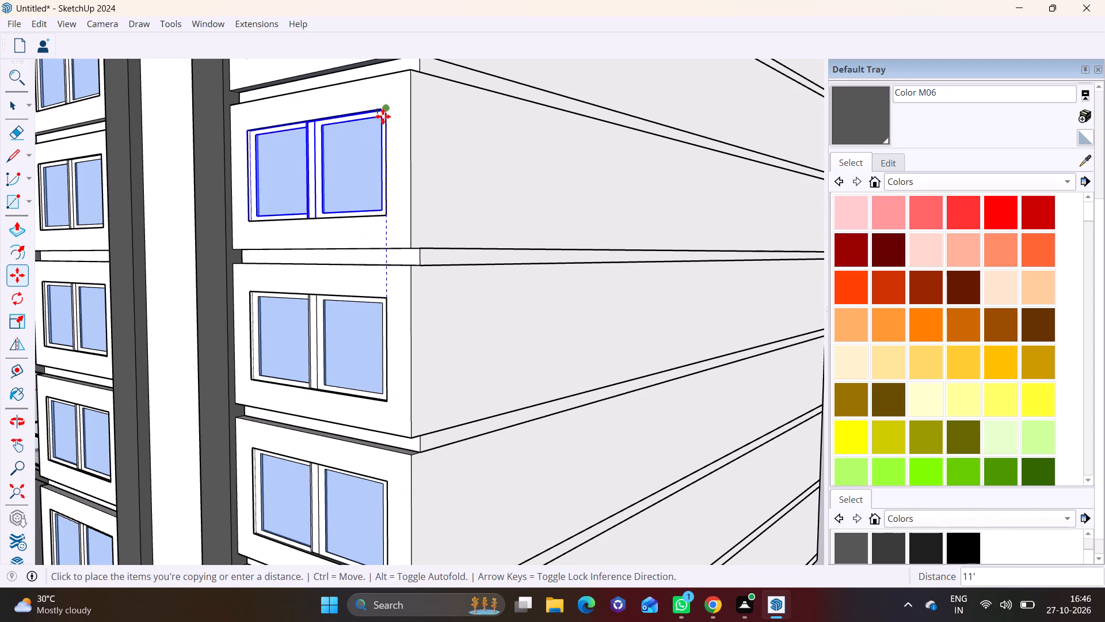
left_click(383, 116)
Copy the window upward into the top two corner-side openings, corner to corner, 11' apart.
scroll(382, 116, "down", 2)
middle_click_drag(387, 155, 384, 528, "shift")
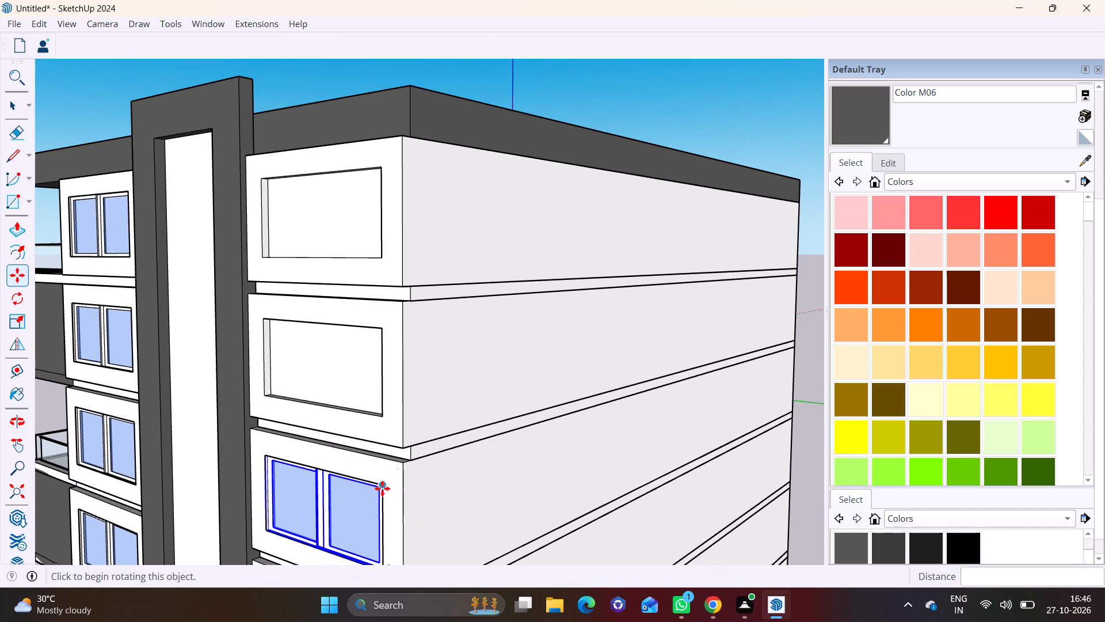
left_click(379, 488)
left_click(383, 332)
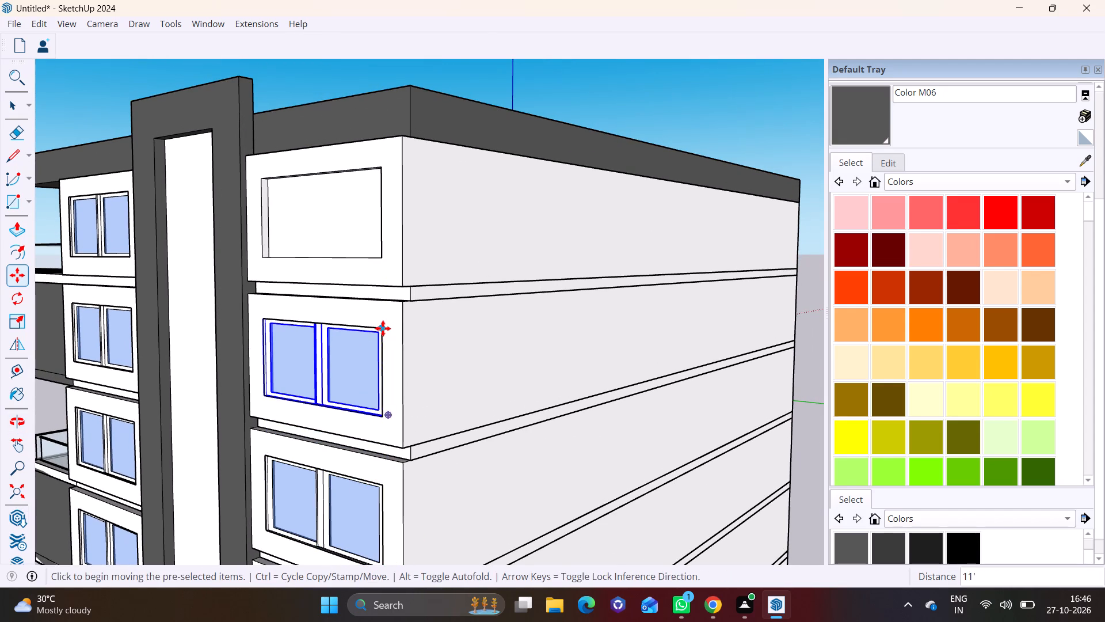
left_click(383, 328)
left_click(382, 170)
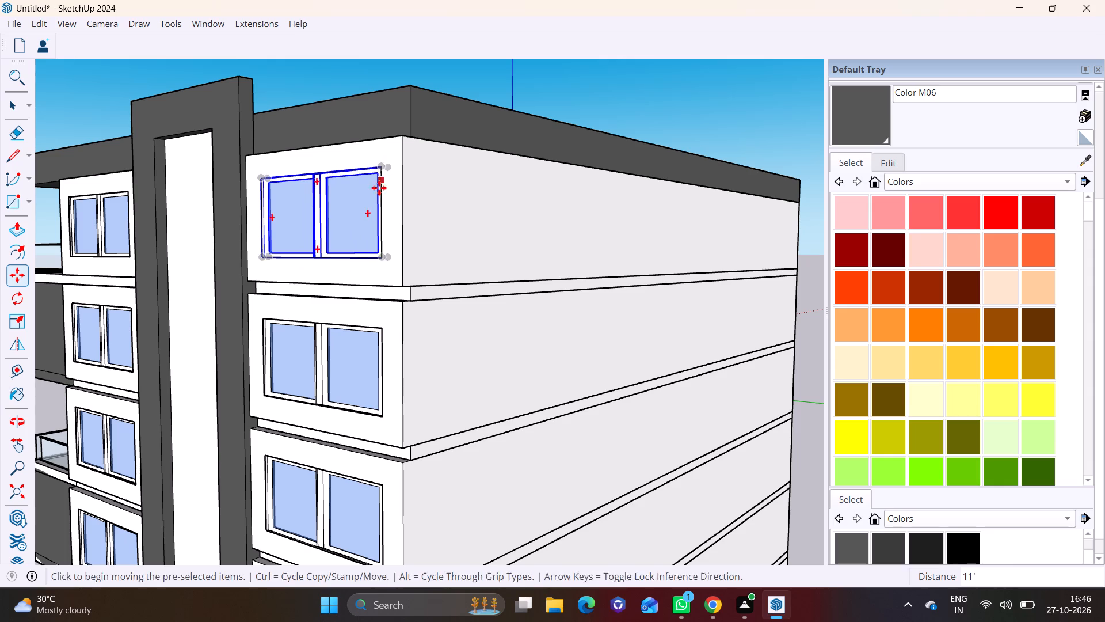
key("space")
left_click(458, 228)
Examine the windows on both sides of the column frame and the adjoining balcony facade.
scroll(309, 305, "down", 6)
middle_click_drag(302, 320, 443, 339)
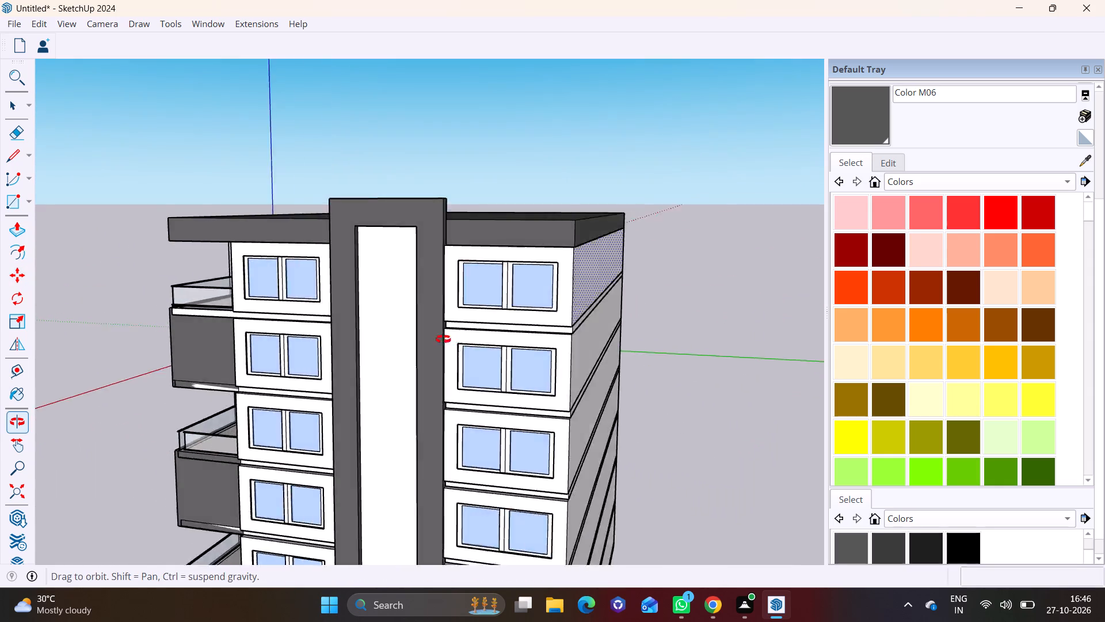
middle_click_drag(443, 339, 506, 339)
scroll(481, 320, "up", 7)
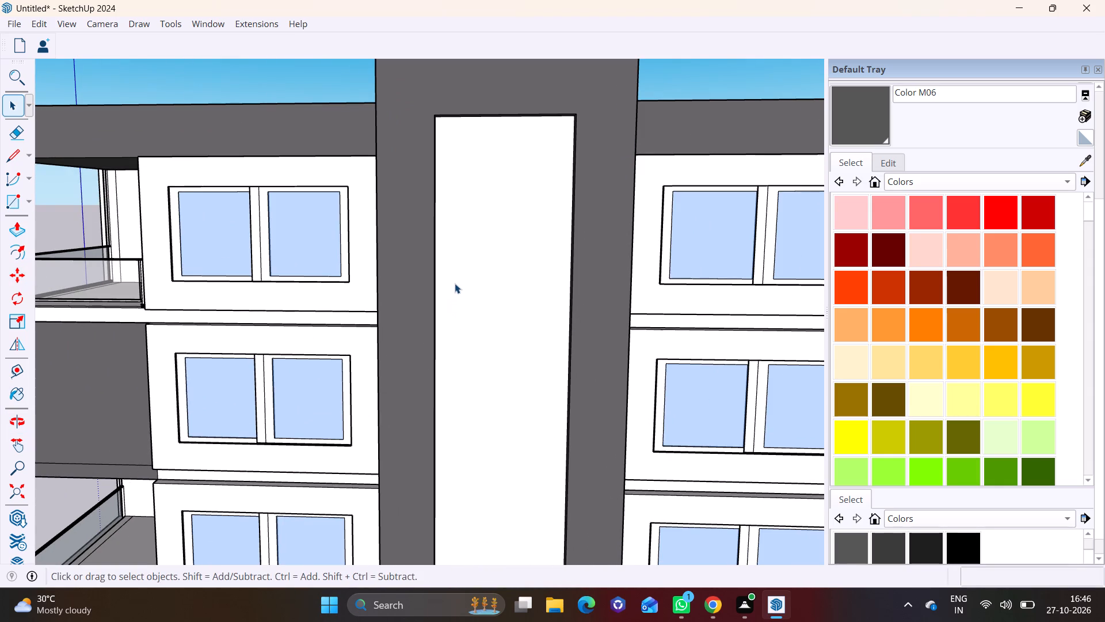
scroll(455, 283, "down", 2)
middle_click_drag(455, 283, 433, 239)
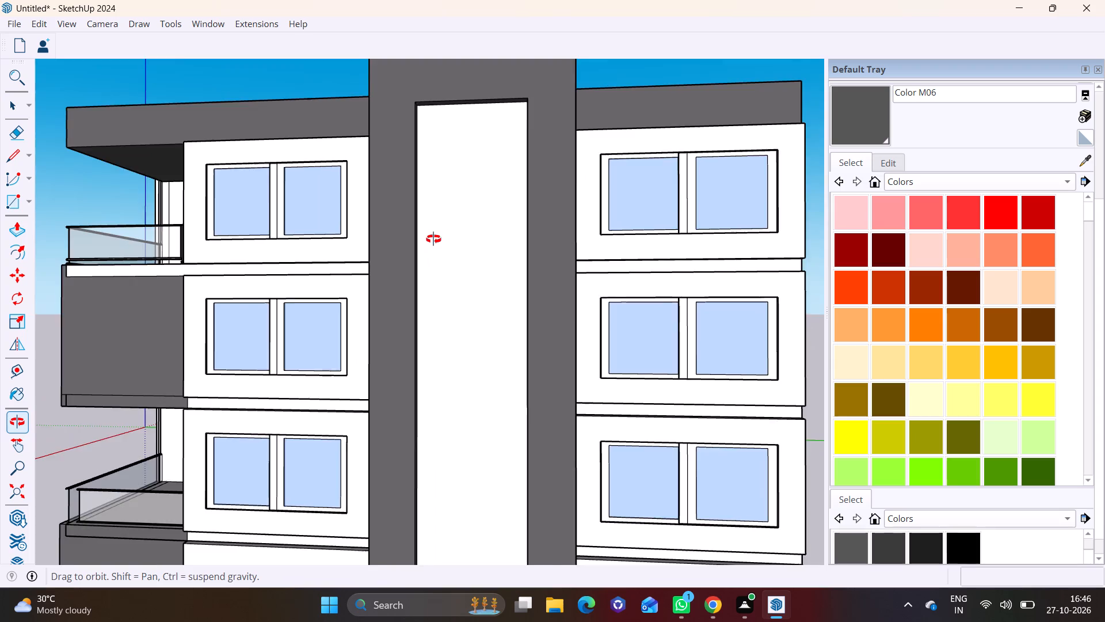
middle_click_drag(433, 239, 672, 255)
scroll(376, 329, "down", 5)
middle_click_drag(364, 350, 467, 354)
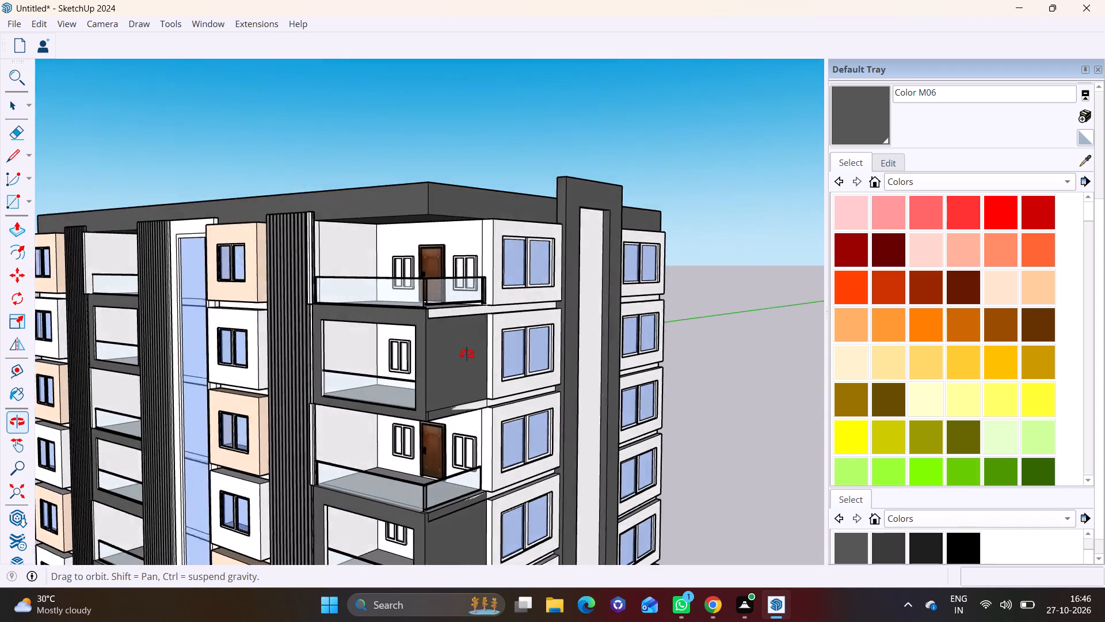
middle_click_drag(467, 354, 586, 384)
middle_click_drag(336, 430, 215, 447)
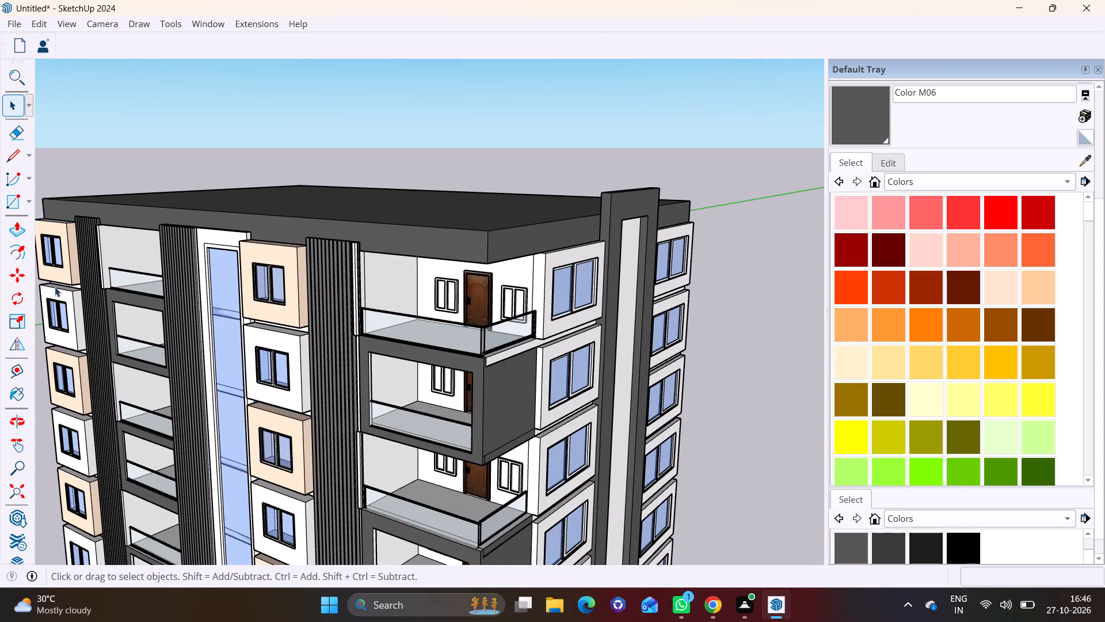
Search 3D Warehouse for "CNC CUTTING" and download the leaf-patterned CNC Cutting Design directly into the model.
left_click(211, 24)
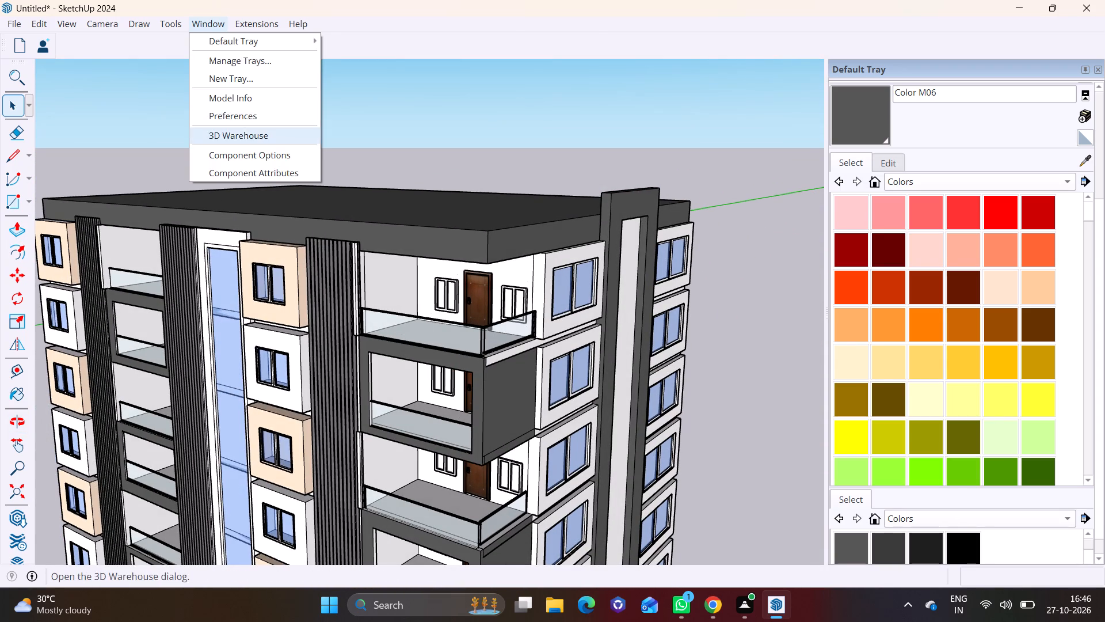
left_click(234, 135)
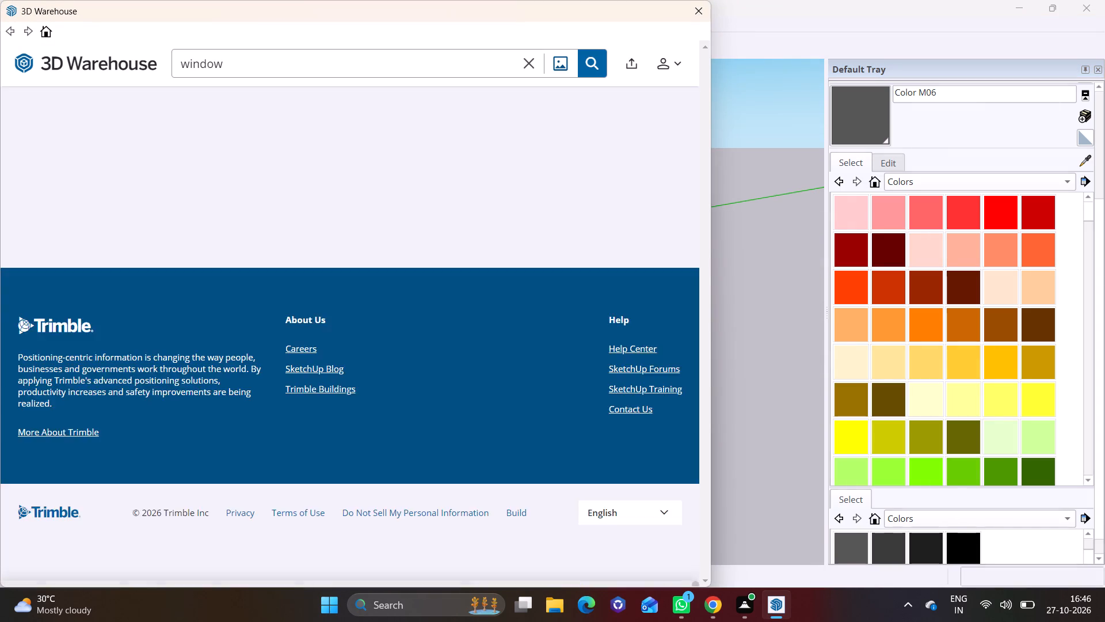
left_click(339, 64)
left_click(532, 65)
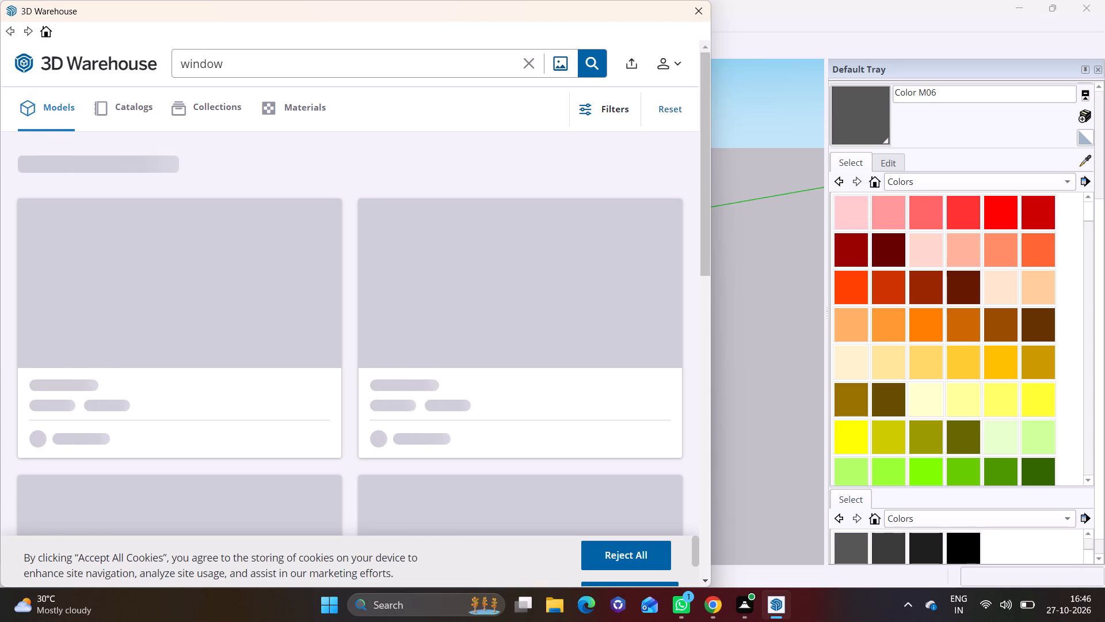
key("c")
key("n")
key("c")
key("space")
type("CU")
type("TTING")
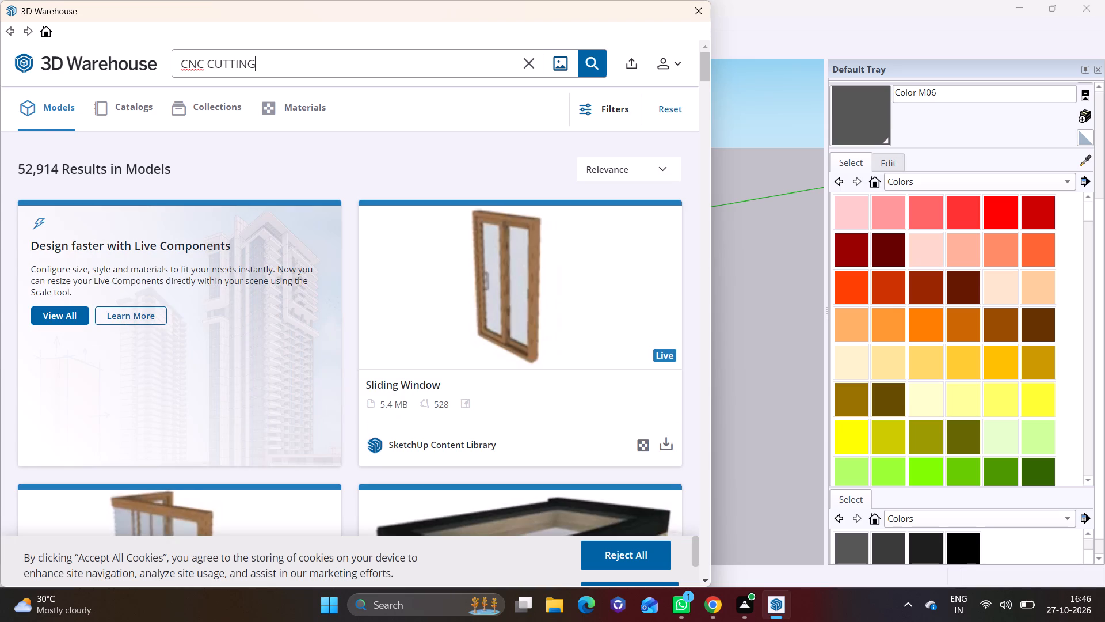
left_click(598, 62)
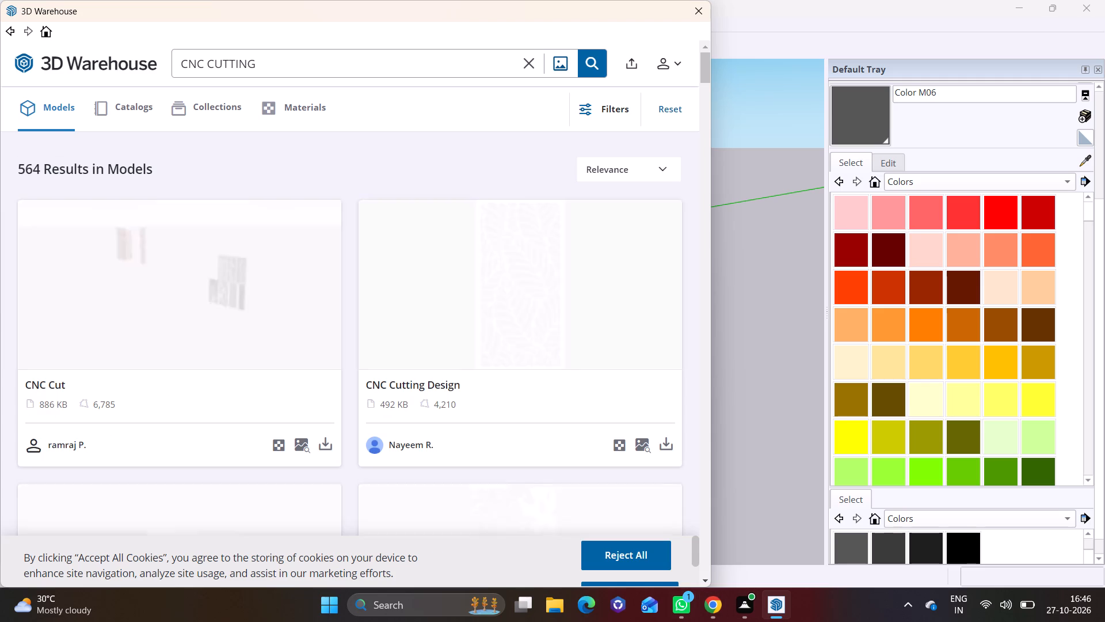
left_click(702, 576)
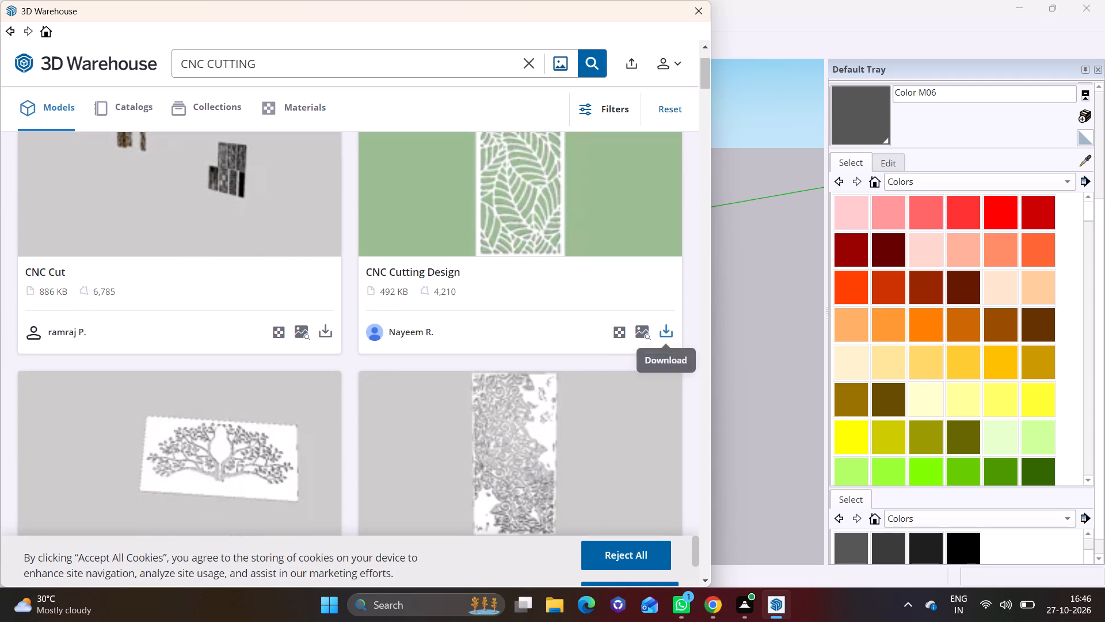
left_click(666, 327)
left_click(308, 307)
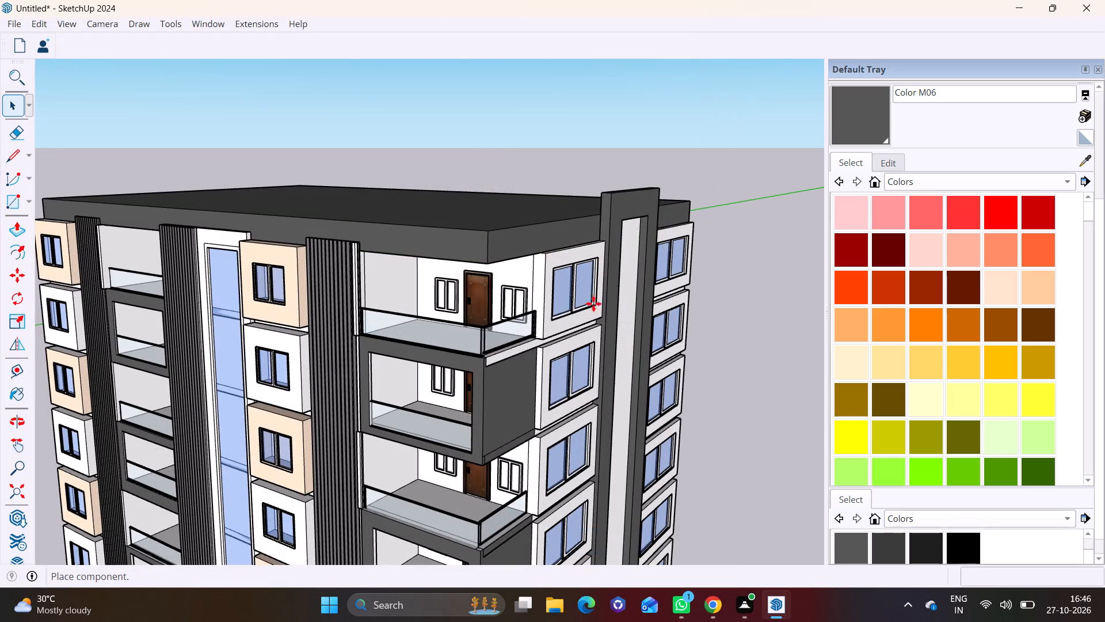
Place the downloaded CNC Cutting Design panel flat on the building's roof.
scroll(672, 464, "up", 2)
scroll(604, 342, "down", 3)
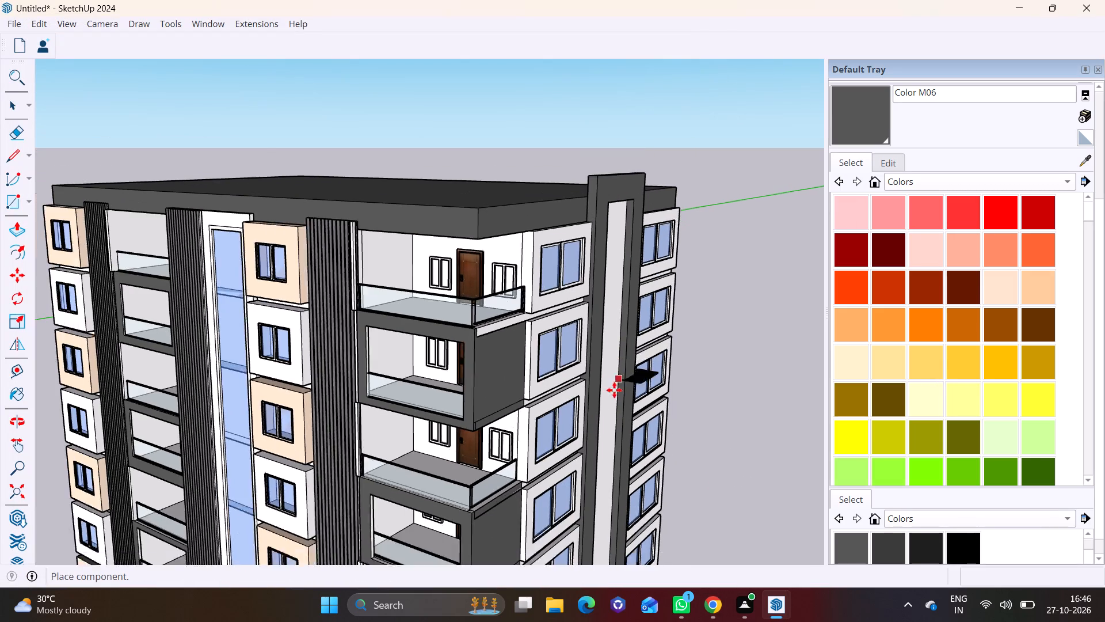
scroll(614, 390, "down", 1)
middle_click_drag(423, 171, 423, 297, "shift")
scroll(362, 370, "up", 7)
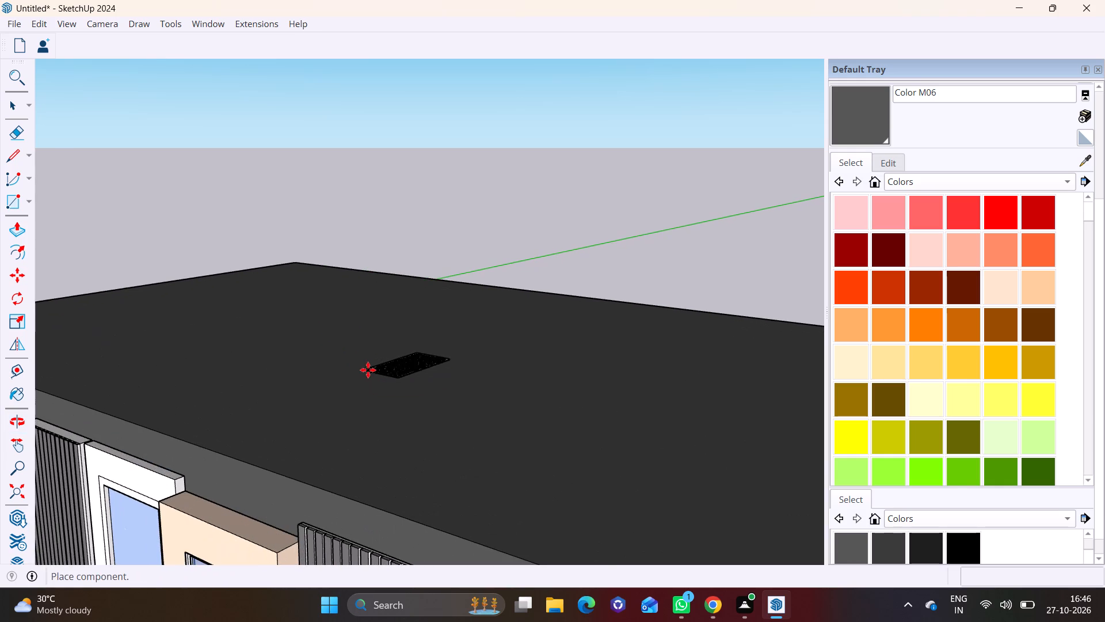
left_click(364, 387)
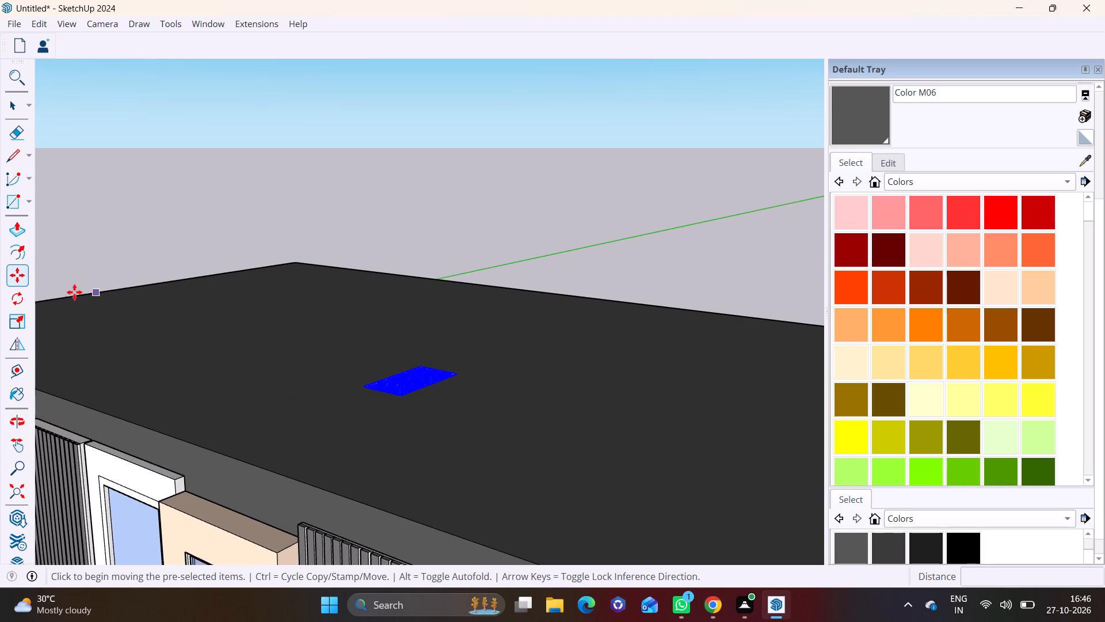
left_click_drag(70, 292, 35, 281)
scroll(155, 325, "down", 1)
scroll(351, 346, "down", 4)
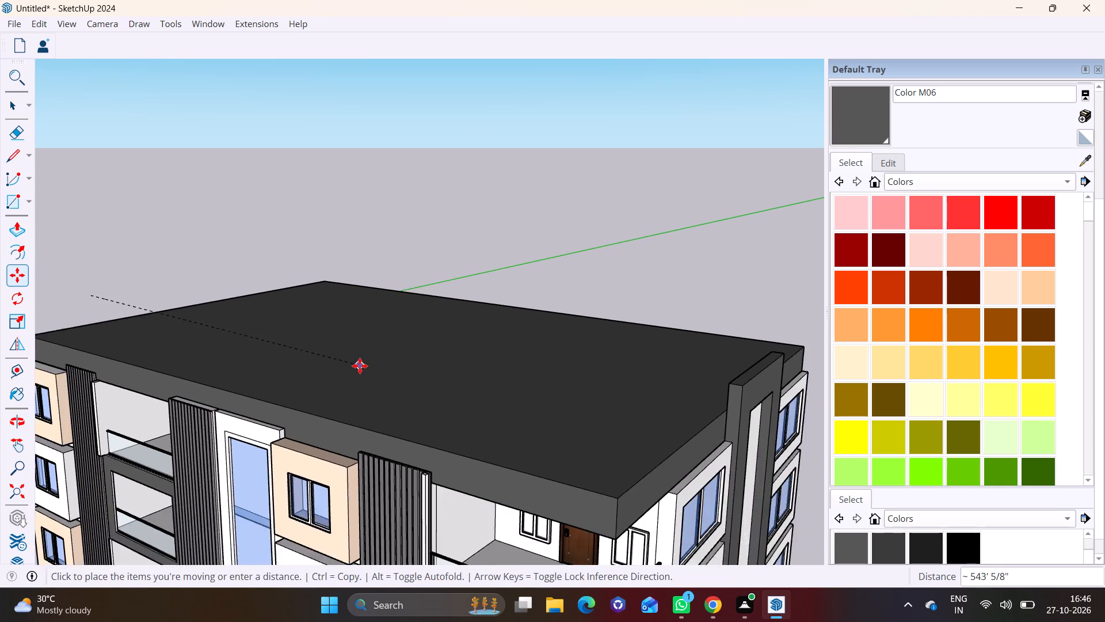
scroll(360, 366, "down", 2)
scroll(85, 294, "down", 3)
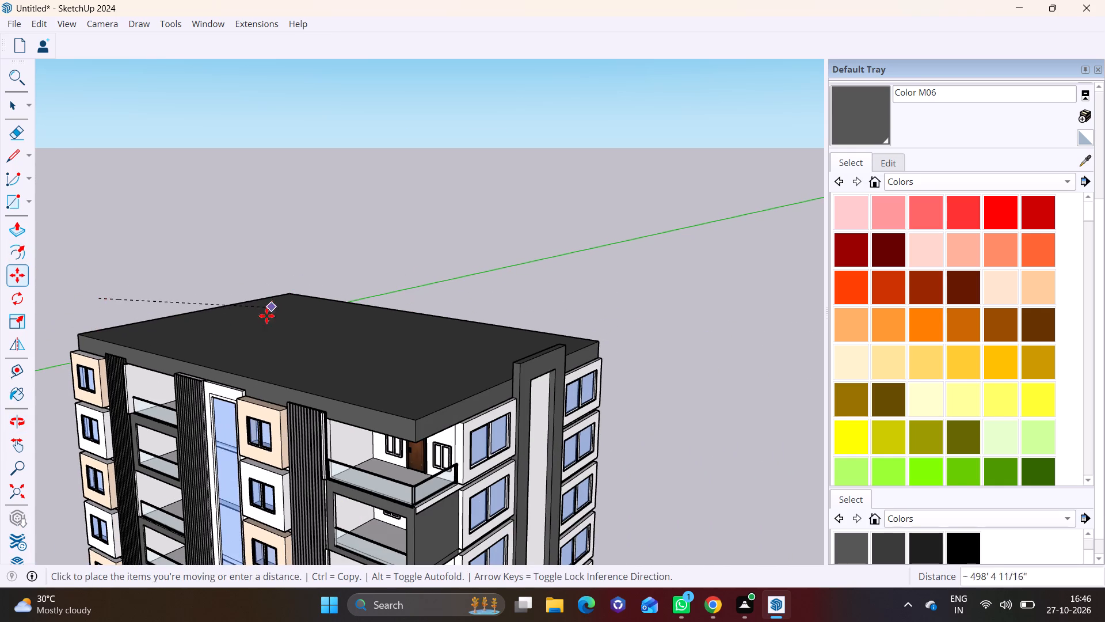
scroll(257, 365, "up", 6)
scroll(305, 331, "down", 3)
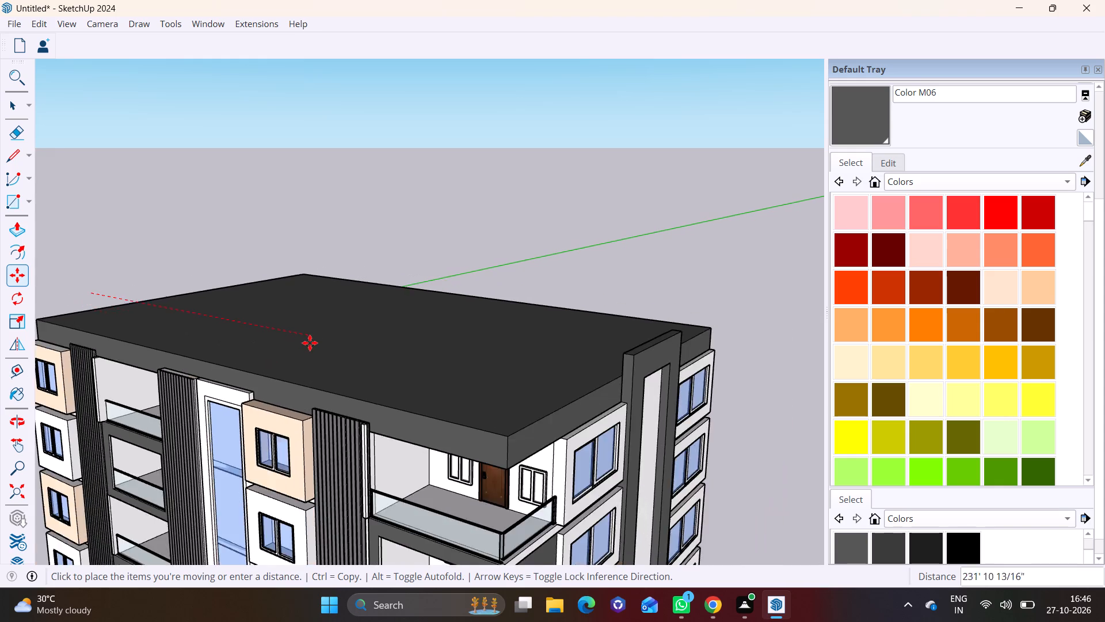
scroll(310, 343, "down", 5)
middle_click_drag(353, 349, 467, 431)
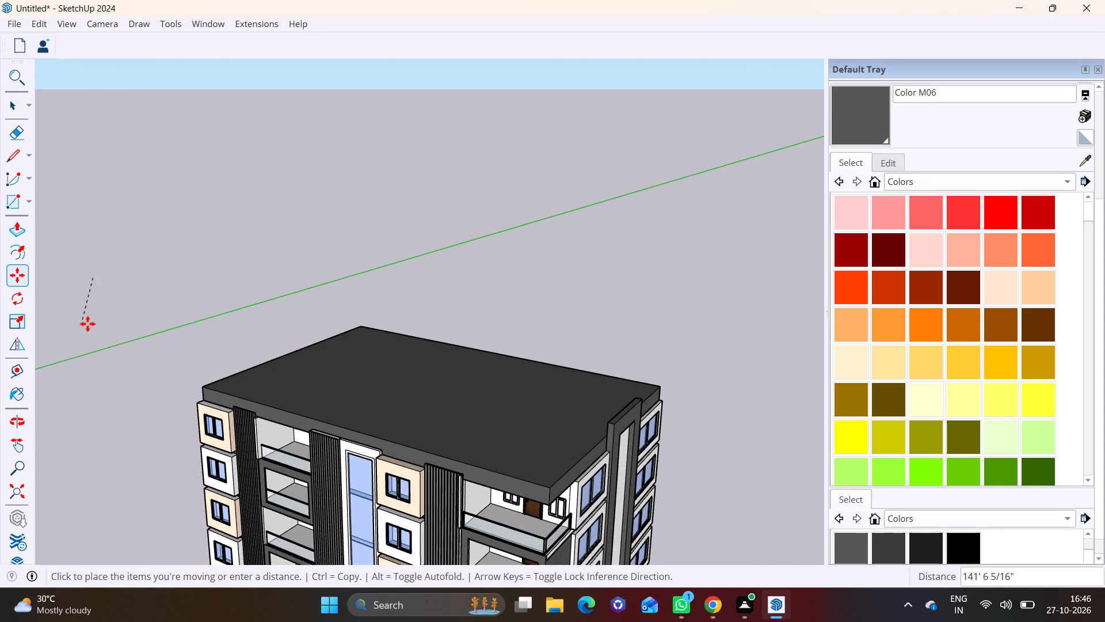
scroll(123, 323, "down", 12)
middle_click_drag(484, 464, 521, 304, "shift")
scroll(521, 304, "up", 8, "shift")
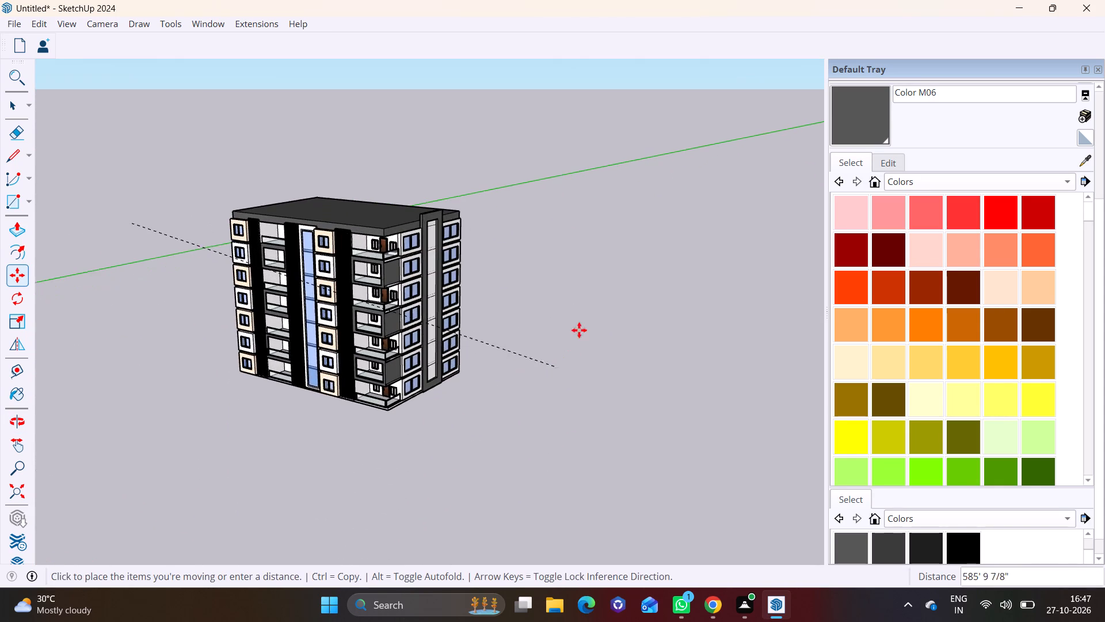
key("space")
Rotate the CNC panel 90° in the horizontal plane while it lies flat on the roof.
scroll(360, 172, "up", 10)
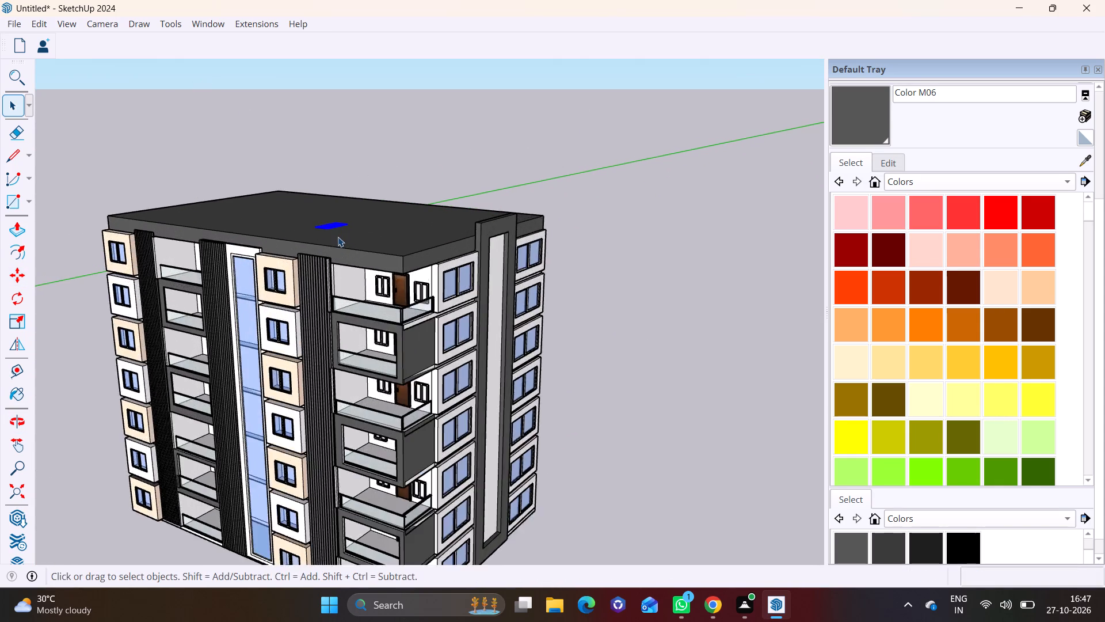
scroll(338, 237, "up", 2)
middle_click_drag(338, 246, 338, 333)
middle_click_drag(357, 239, 371, 437)
scroll(365, 429, "up", 4)
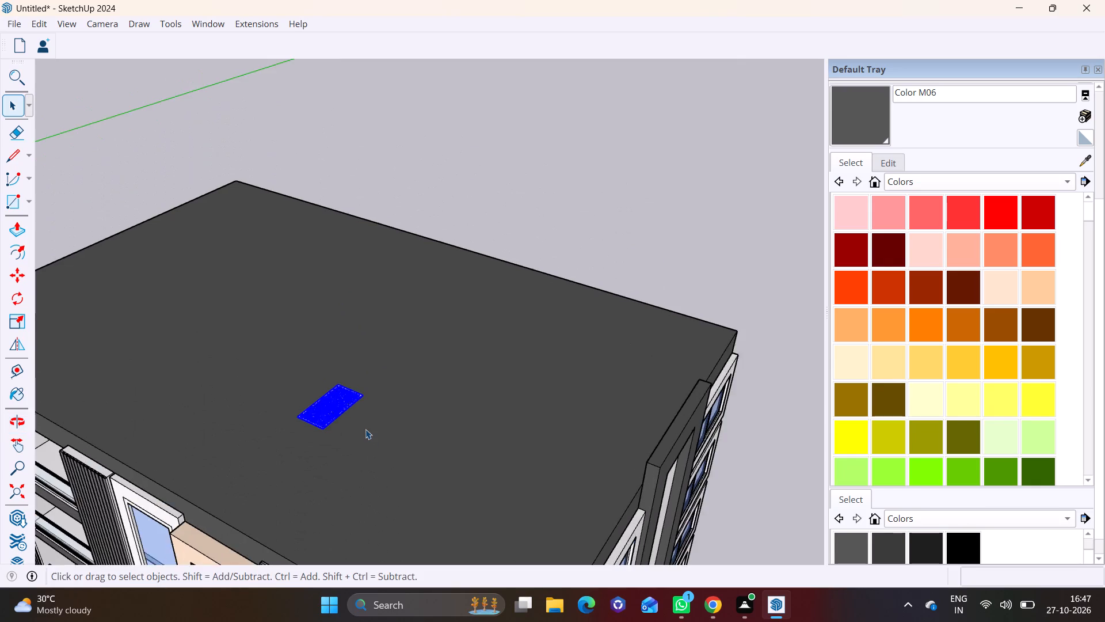
scroll(365, 429, "up", 3)
left_click(20, 300)
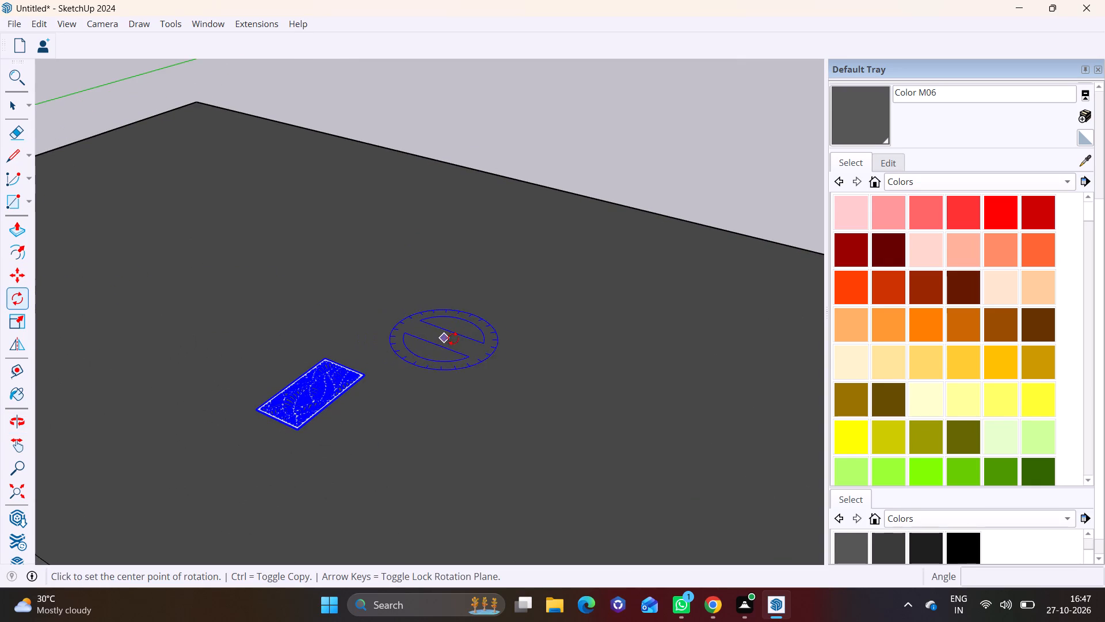
left_click(459, 339)
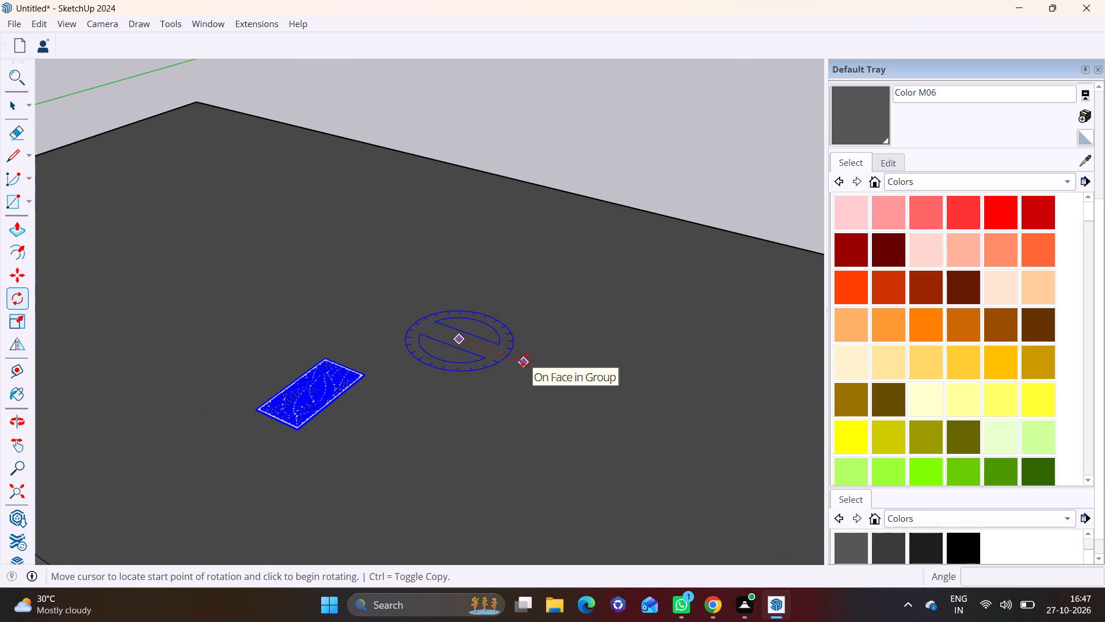
left_click(525, 361)
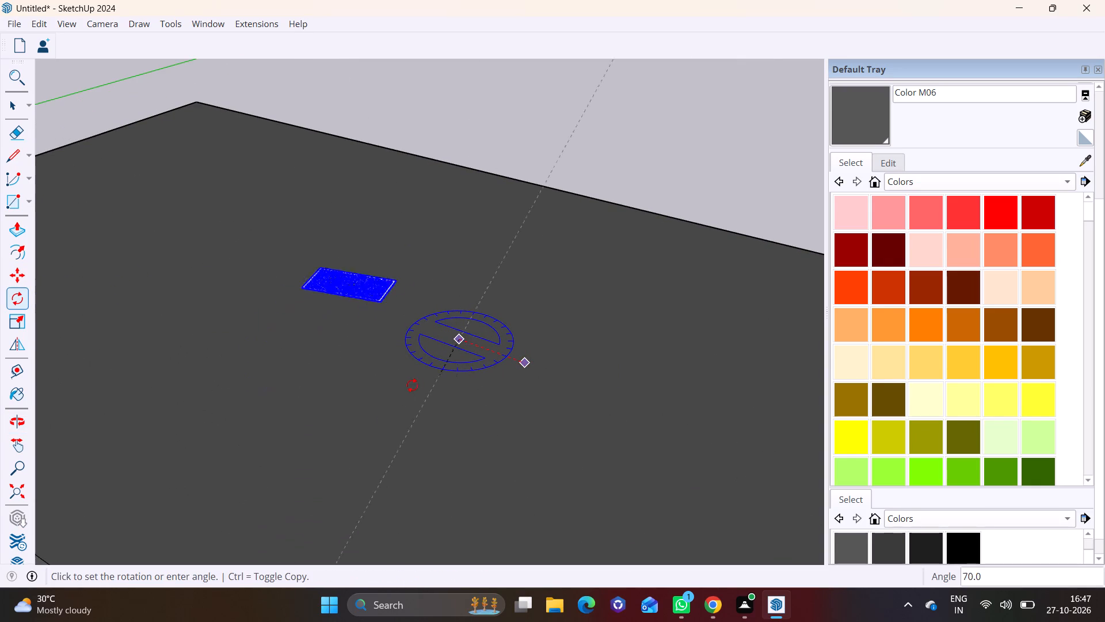
left_click(409, 385)
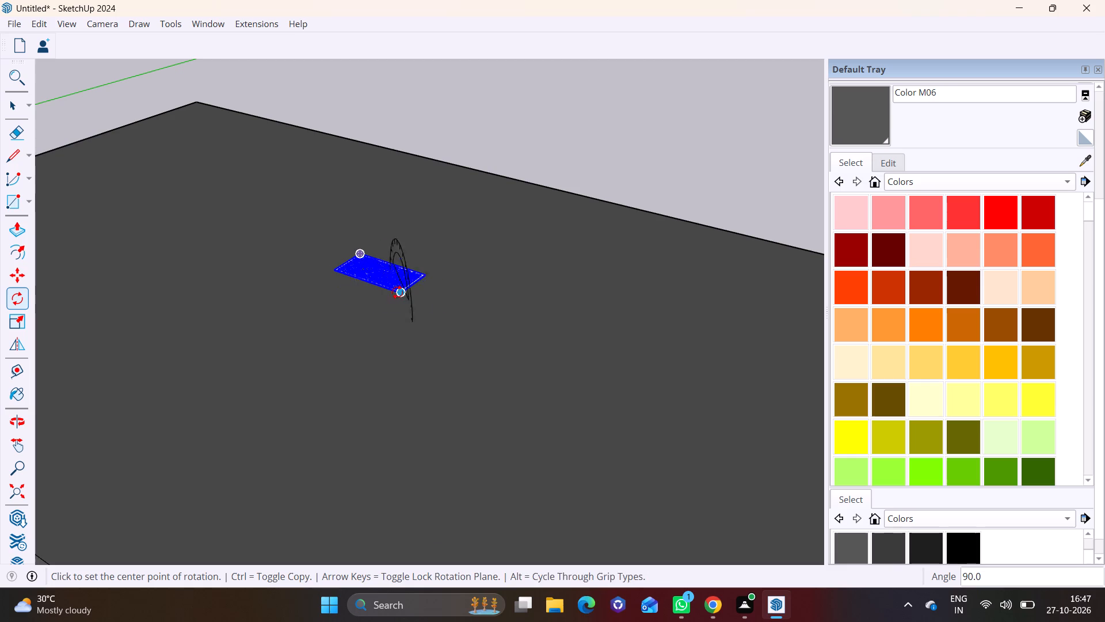
Rotate the CNC panel about 90.5° around its short bottom edge so it stands upright on the roof.
left_click(397, 293)
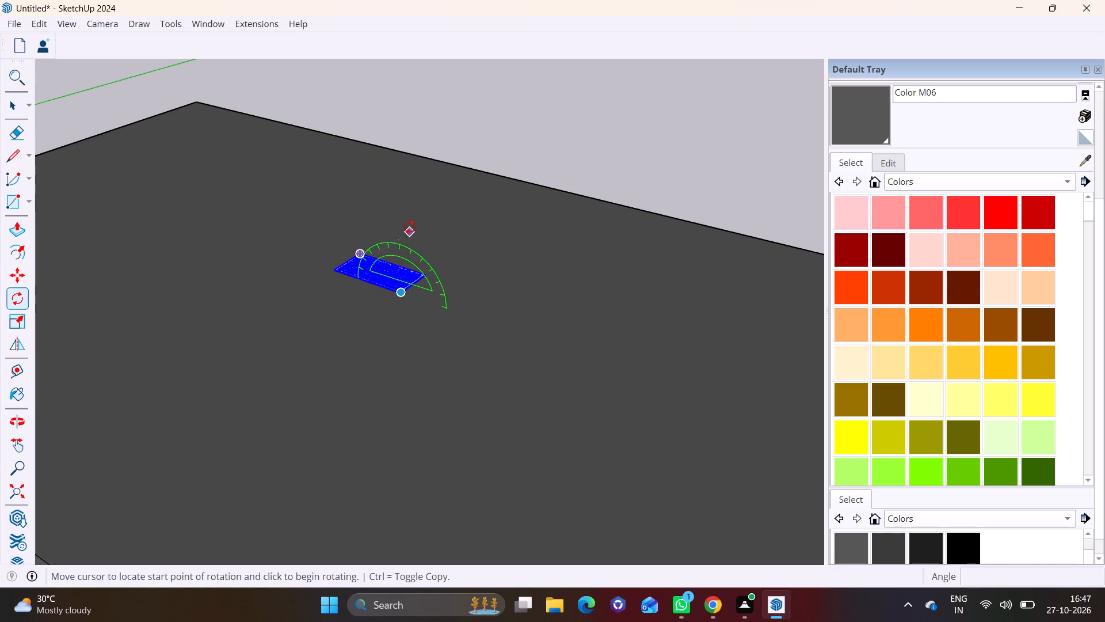
left_click(410, 225)
left_click(393, 202)
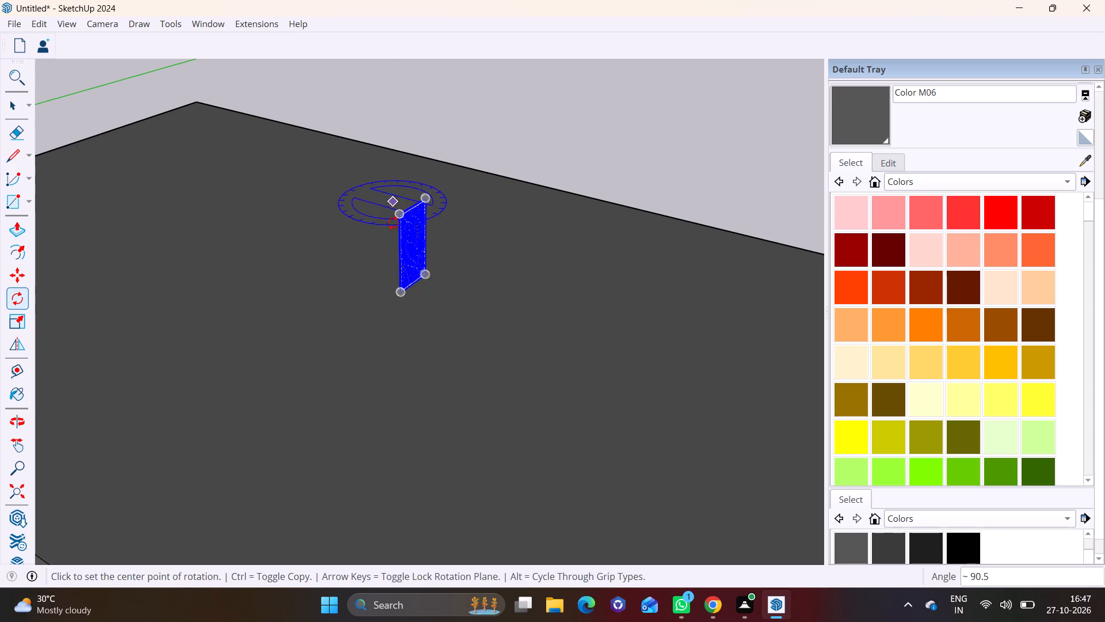
Move the upright CNC panel from the roof to the inner side face of the tall column frame's recess.
scroll(429, 306, "up", 2)
key("m")
left_click(398, 284)
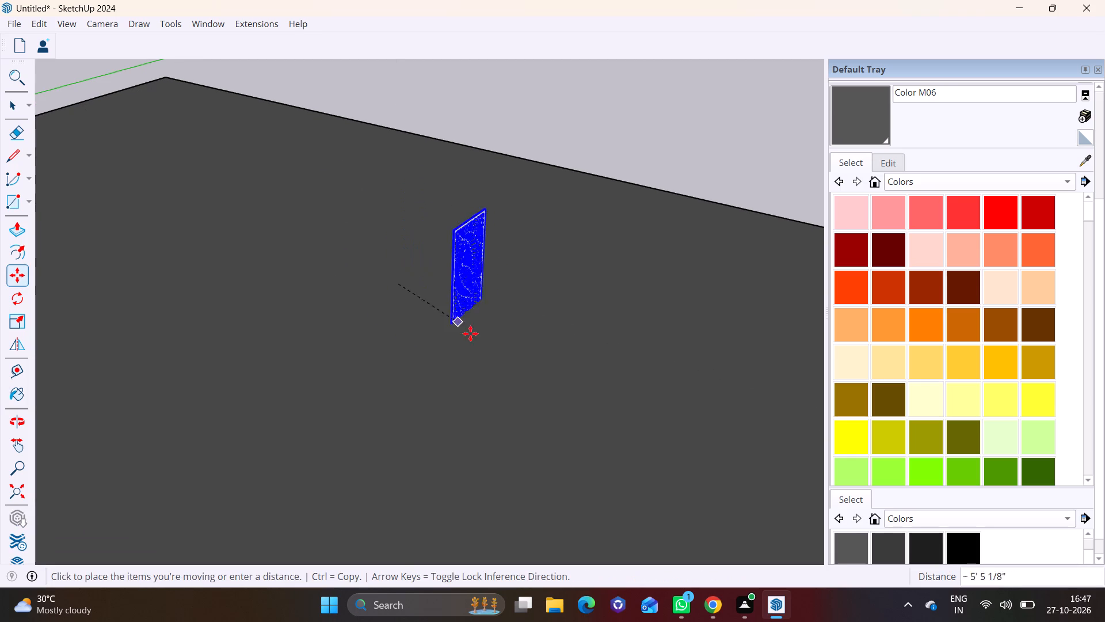
middle_click_drag(565, 470, 418, 286)
scroll(532, 368, "down", 9)
middle_click_drag(676, 505, 650, 498, "shift")
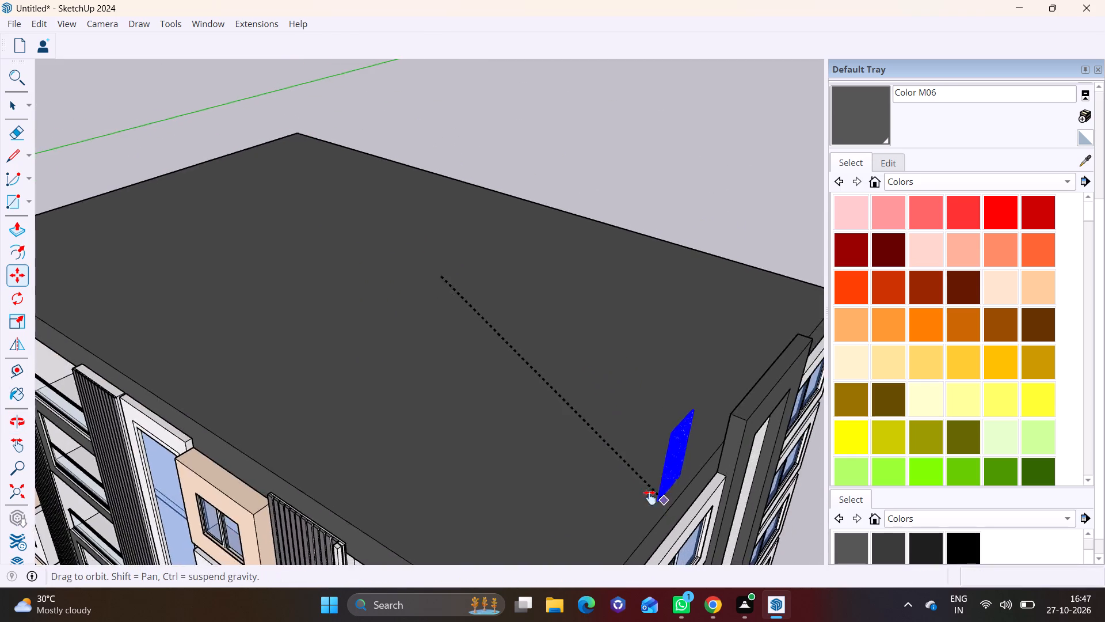
middle_click_drag(650, 498, 356, 315, "shift")
scroll(455, 331, "up", 5)
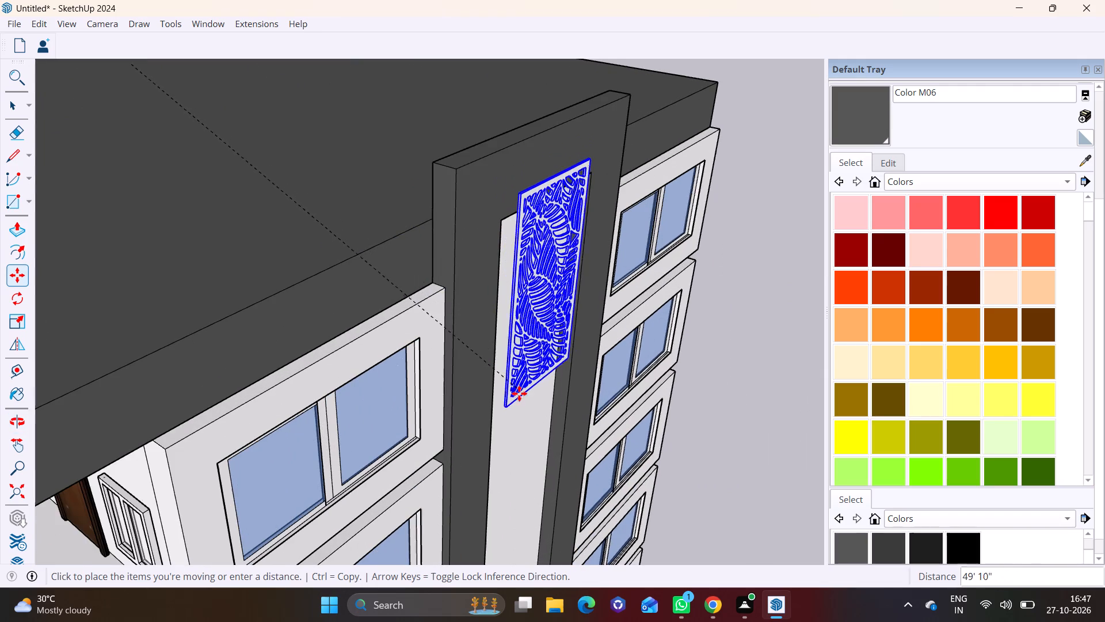
middle_click_drag(519, 393, 455, 325)
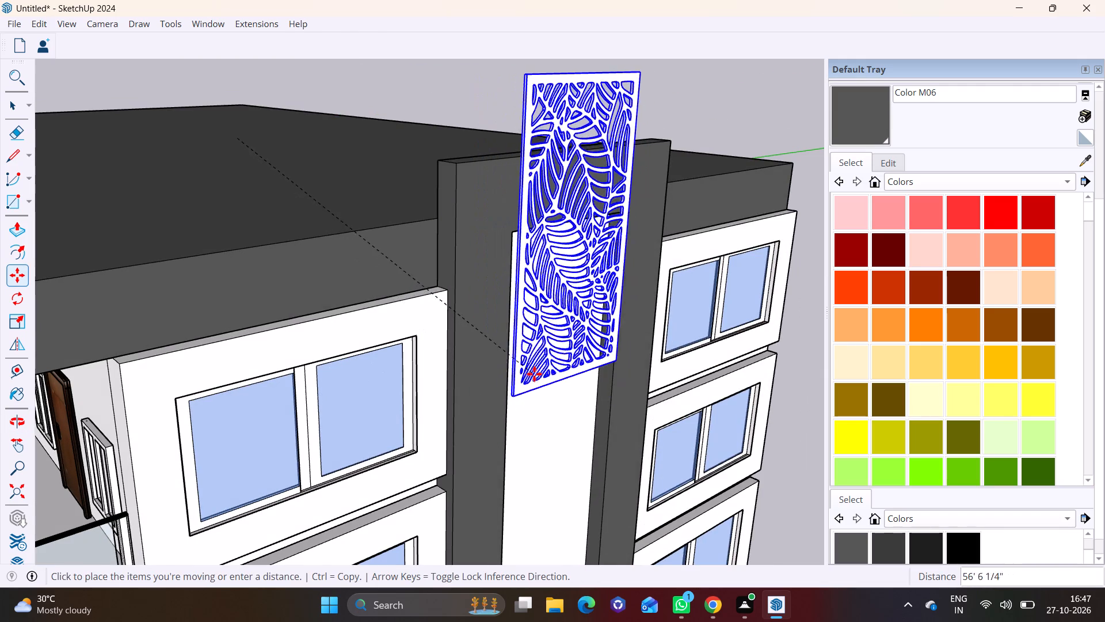
scroll(546, 462, "down", 9)
middle_click_drag(536, 472, 468, 321)
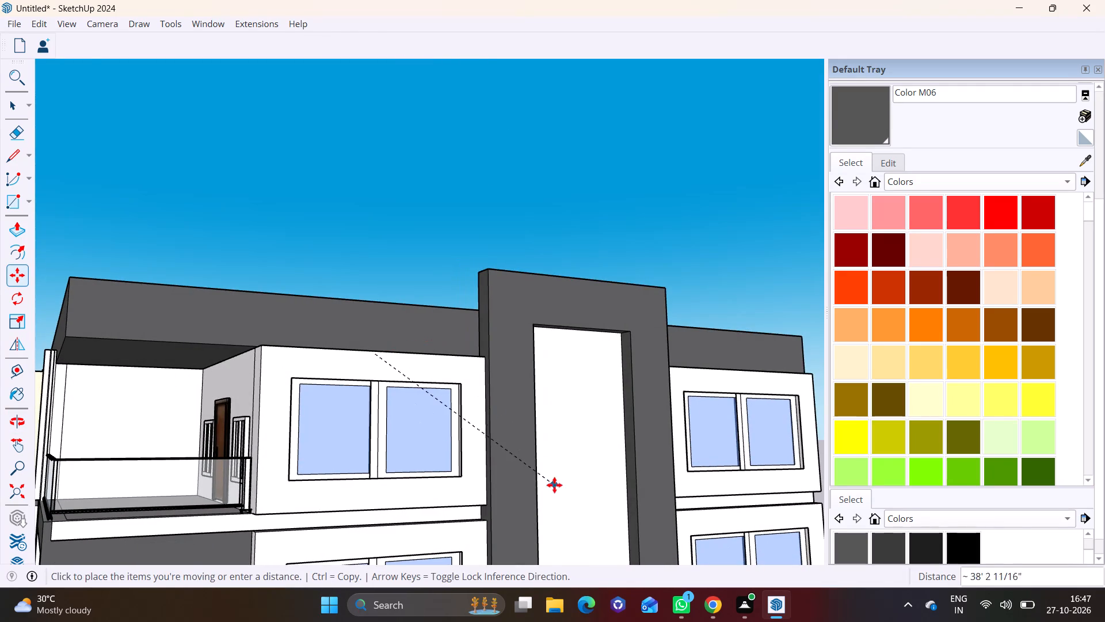
middle_click_drag(574, 467, 612, 553)
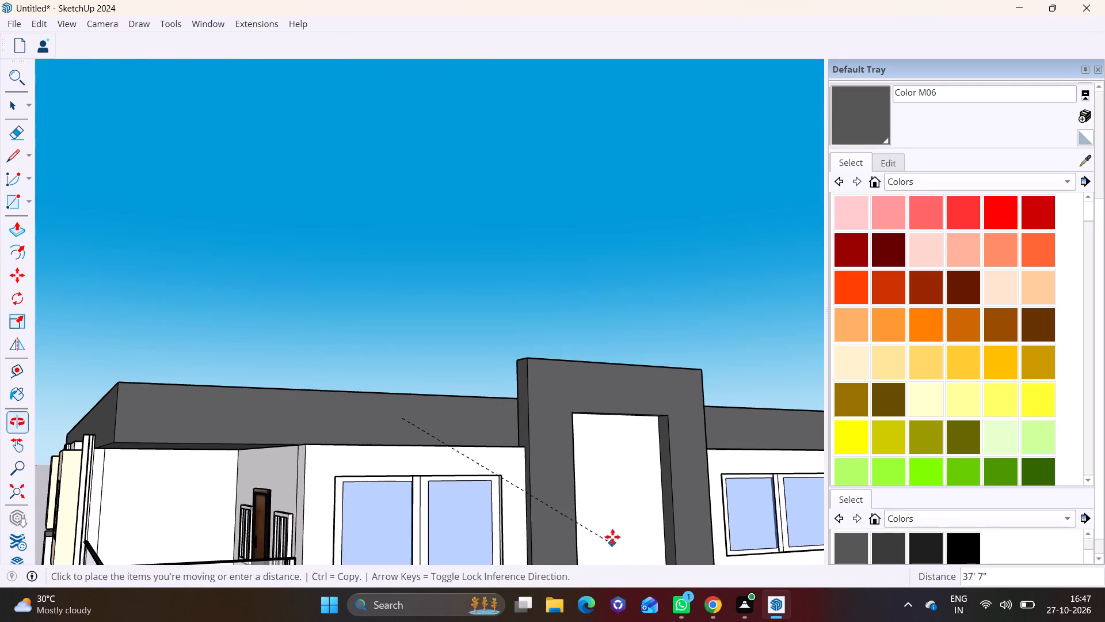
middle_click_drag(580, 488, 593, 564)
scroll(597, 561, "down", 1)
middle_click_drag(598, 470, 527, 245, "shift")
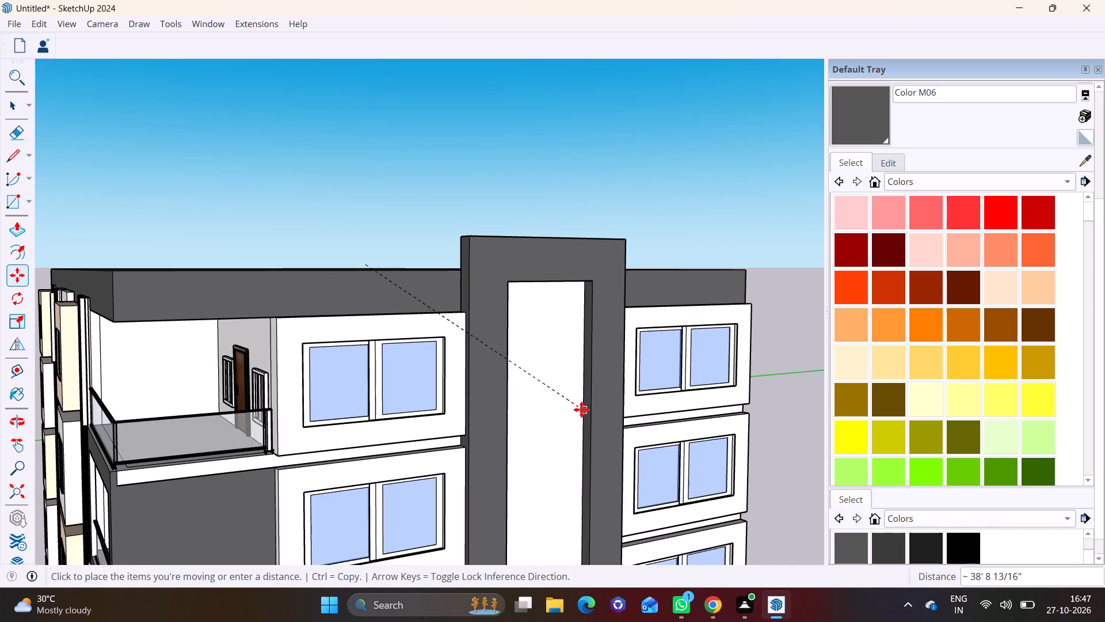
middle_click_drag(544, 453, 588, 335)
middle_click_drag(592, 373, 599, 411)
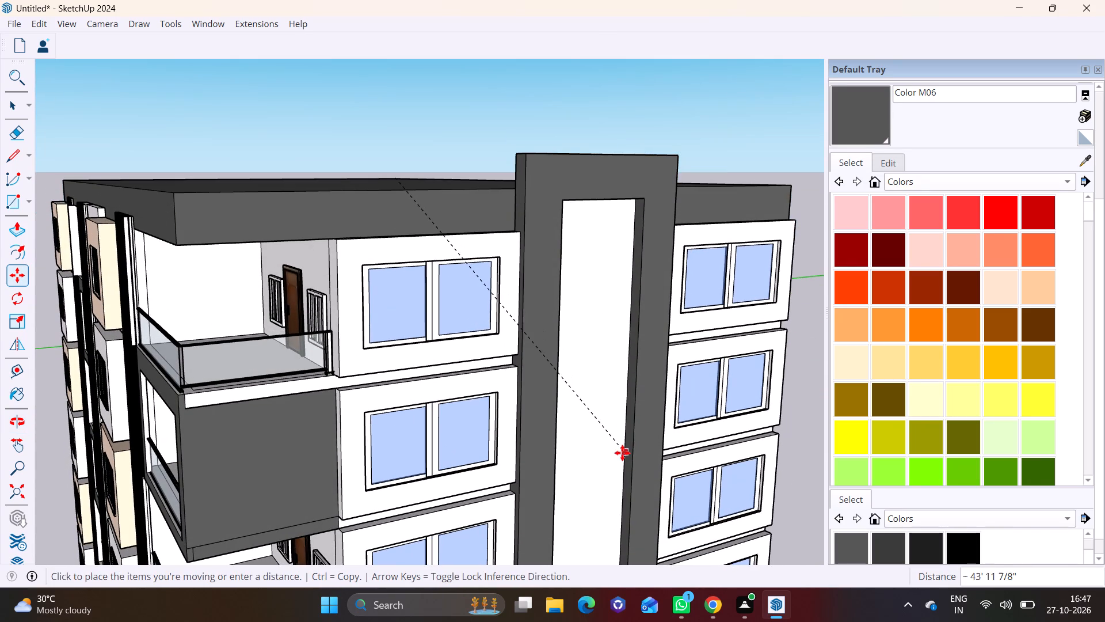
left_click(629, 449)
Move the CNC panel by its top corner to the upper corner of the column frame's recess on the balcony side.
scroll(627, 439, "up", 11)
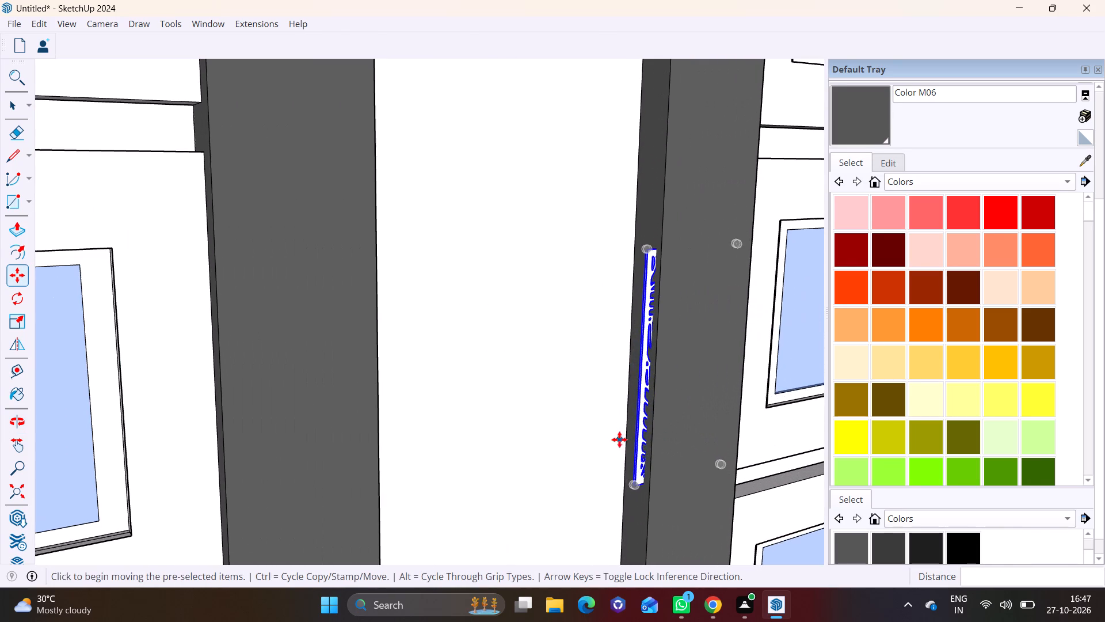
left_click(646, 252)
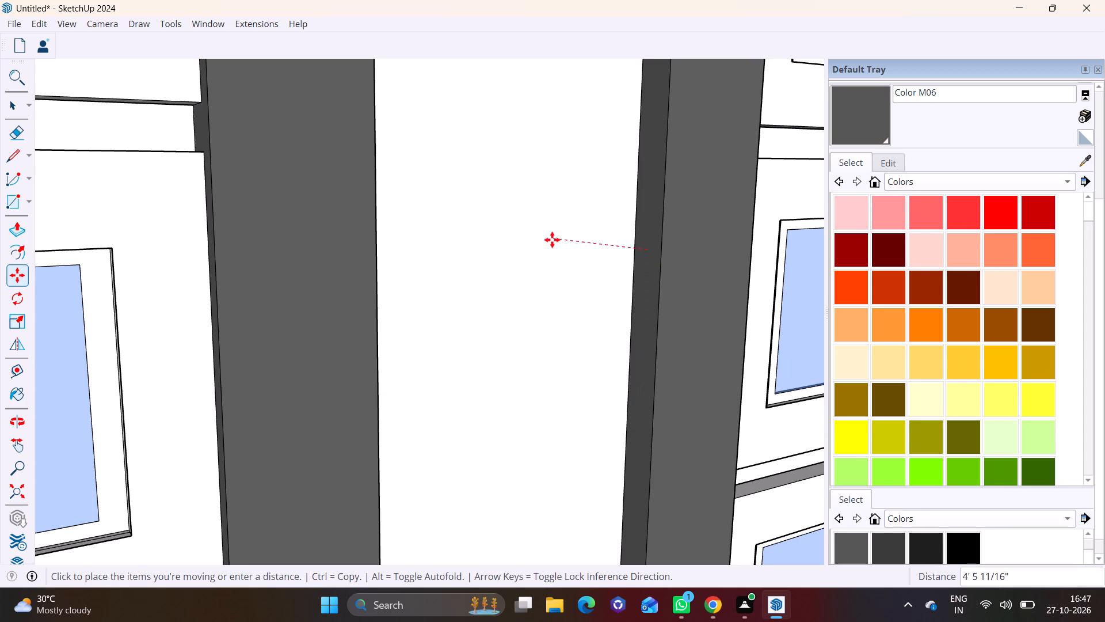
middle_click_drag(466, 151, 508, 349, "shift")
scroll(441, 153, "down", 3)
middle_click_drag(449, 188, 497, 436, "shift")
left_click(486, 113)
Scale the CNC panel's width so it spans the column frame's recess from side to side.
middle_click_drag(569, 270, 374, 267)
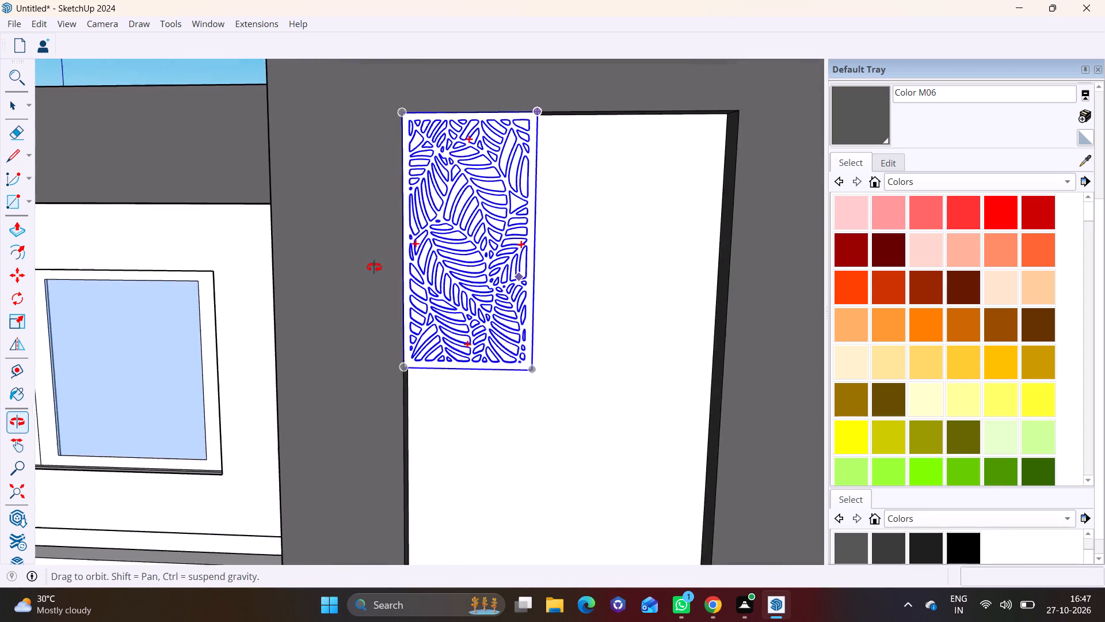
middle_click_drag(374, 267, 141, 271)
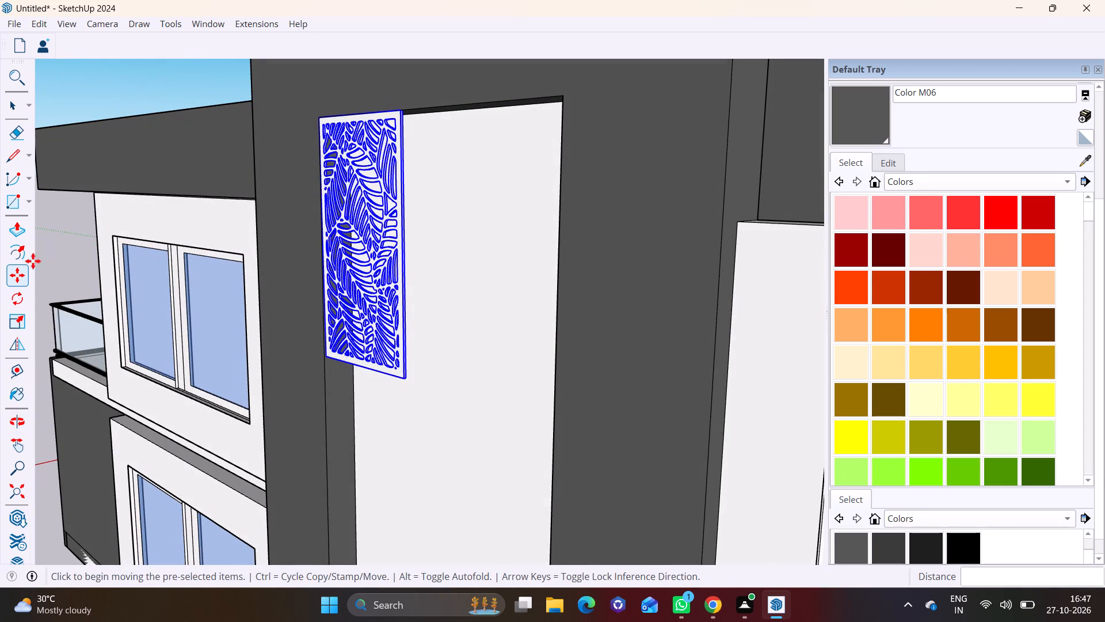
left_click_drag(21, 320, 27, 320)
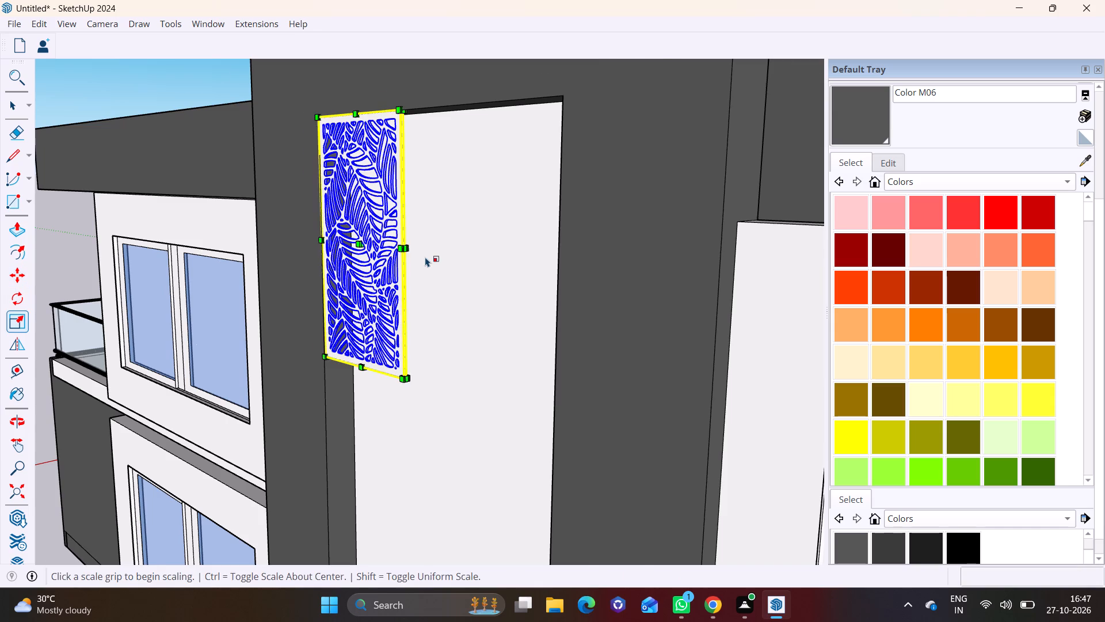
scroll(425, 257, "up", 4)
left_click(397, 247)
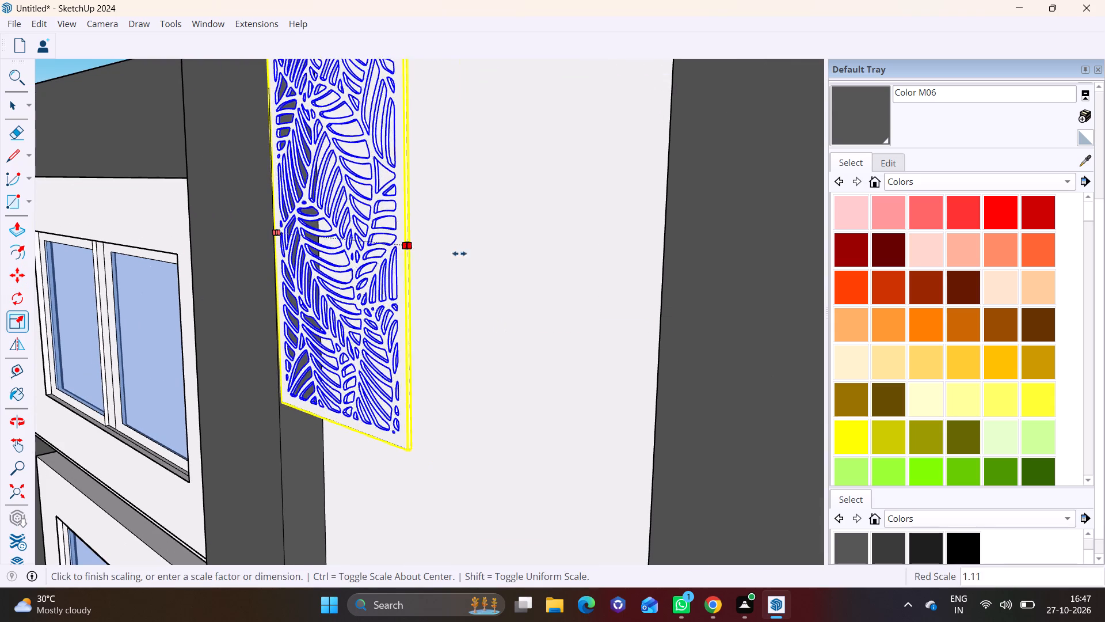
left_click(672, 280)
Scale the CNC panel downward from its bottom edge to reach the bottom of the column frame's recess.
scroll(512, 344, "down", 9)
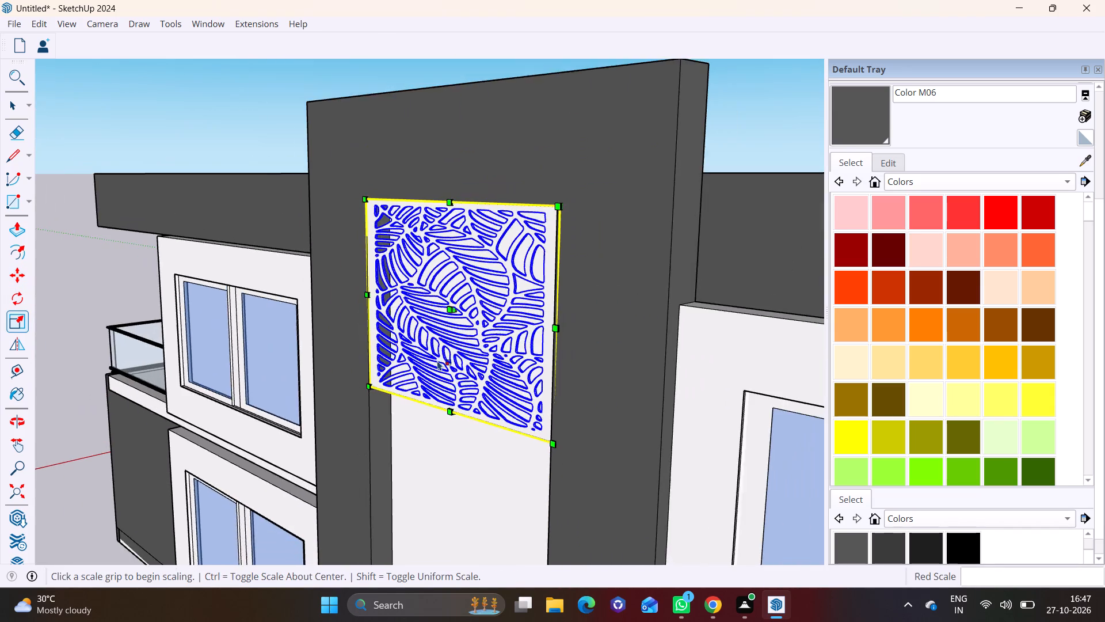
middle_click_drag(440, 361, 499, 157)
scroll(512, 195, "up", 2)
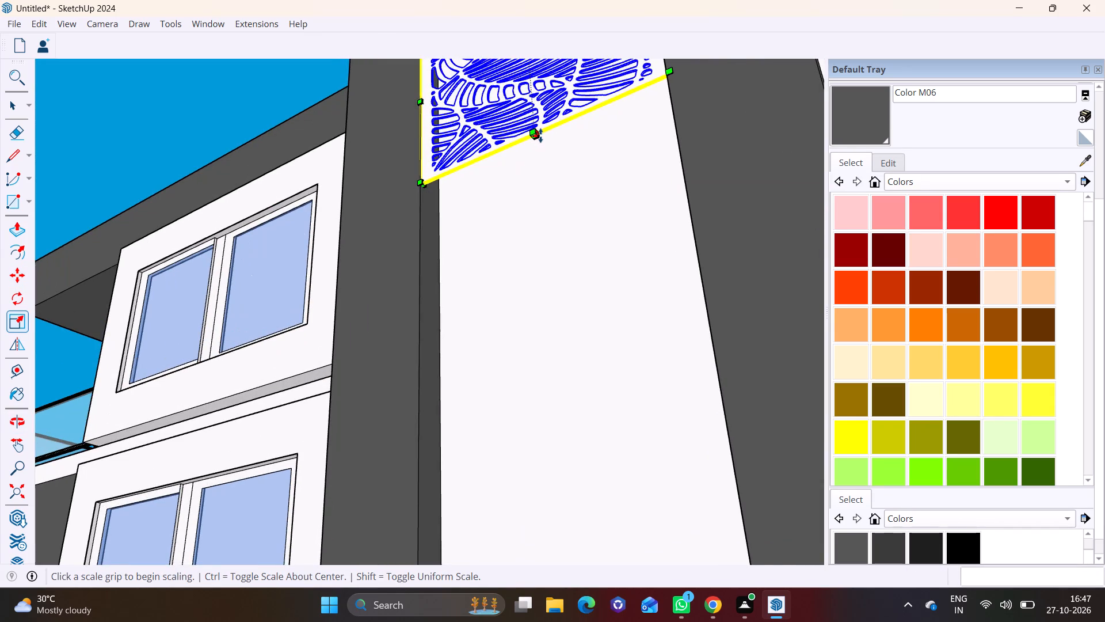
scroll(539, 136, "up", 13)
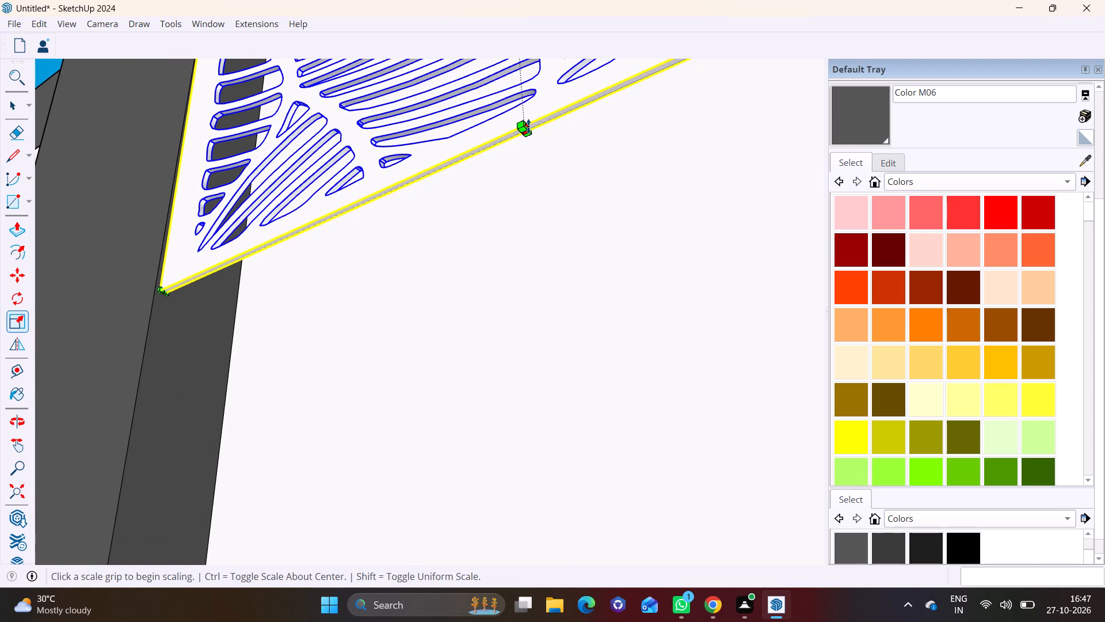
left_click(528, 126)
scroll(525, 359, "down", 17)
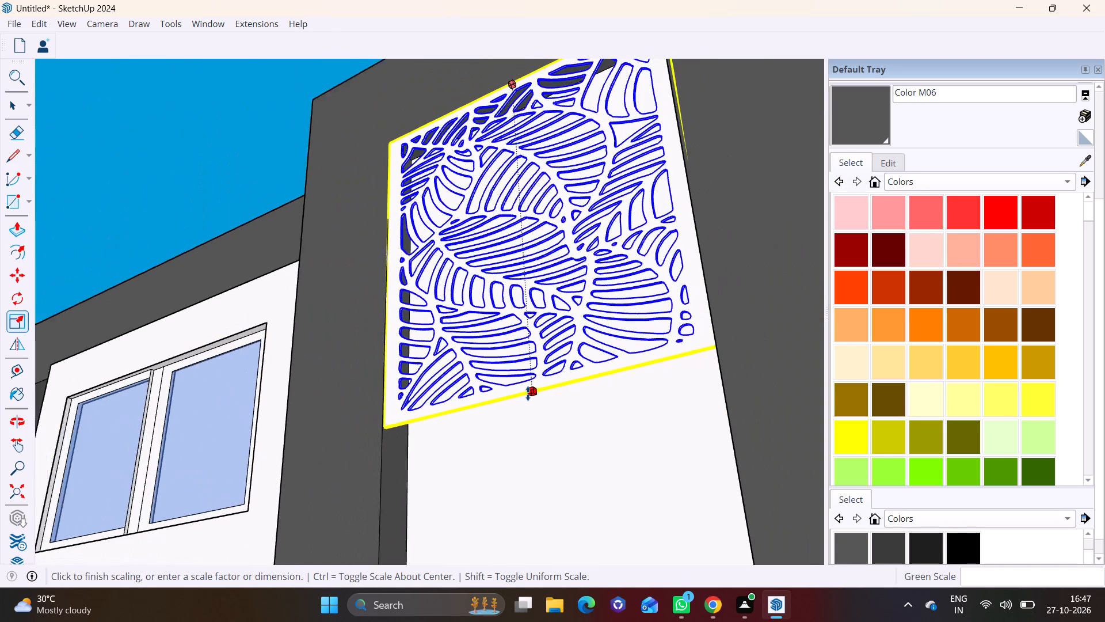
middle_click_drag(539, 456, 534, 168)
scroll(550, 422, "down", 7)
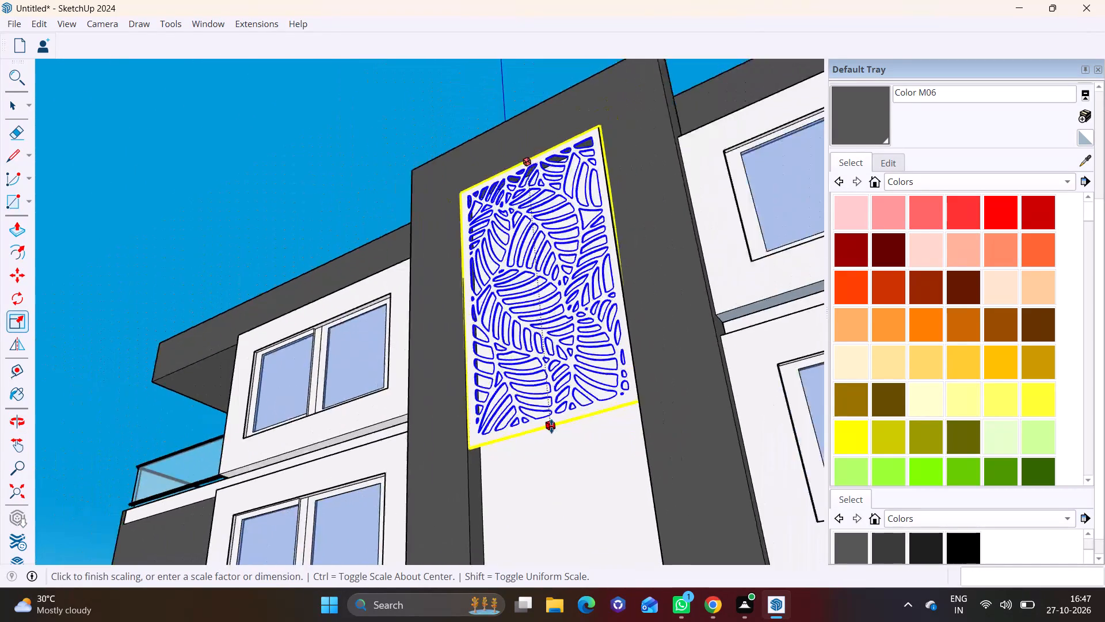
scroll(551, 426, "down", 6)
middle_click_drag(555, 490, 506, 251, "shift")
middle_click_drag(536, 492, 489, 172)
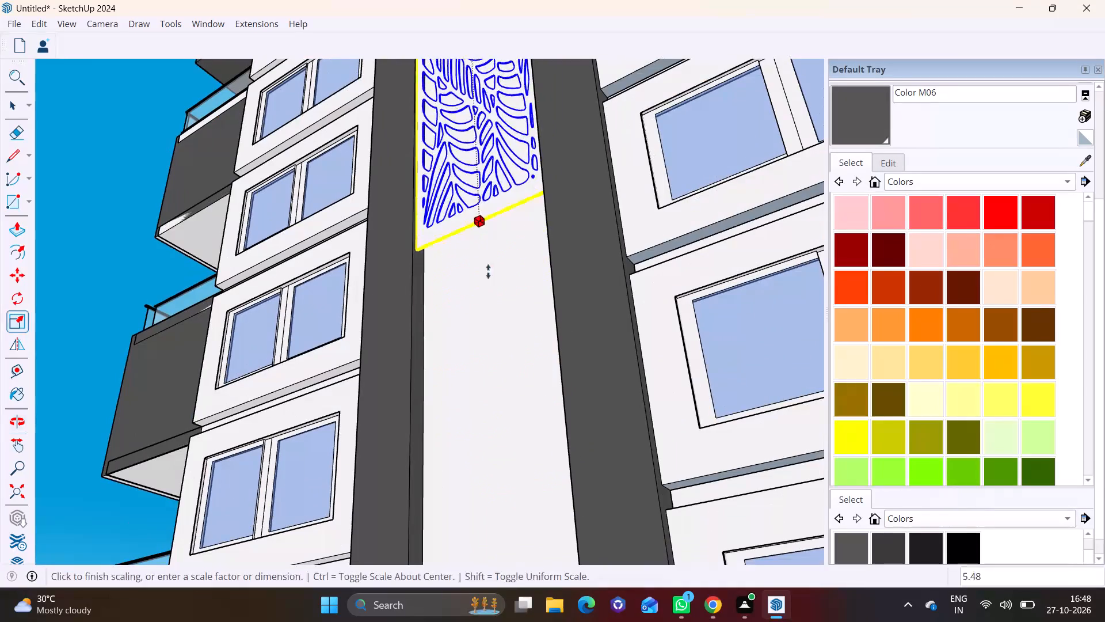
middle_click_drag(482, 416, 512, 178, "shift")
scroll(551, 422, "down", 5)
middle_click_drag(552, 445, 543, 238, "shift")
left_click(568, 389)
key("space")
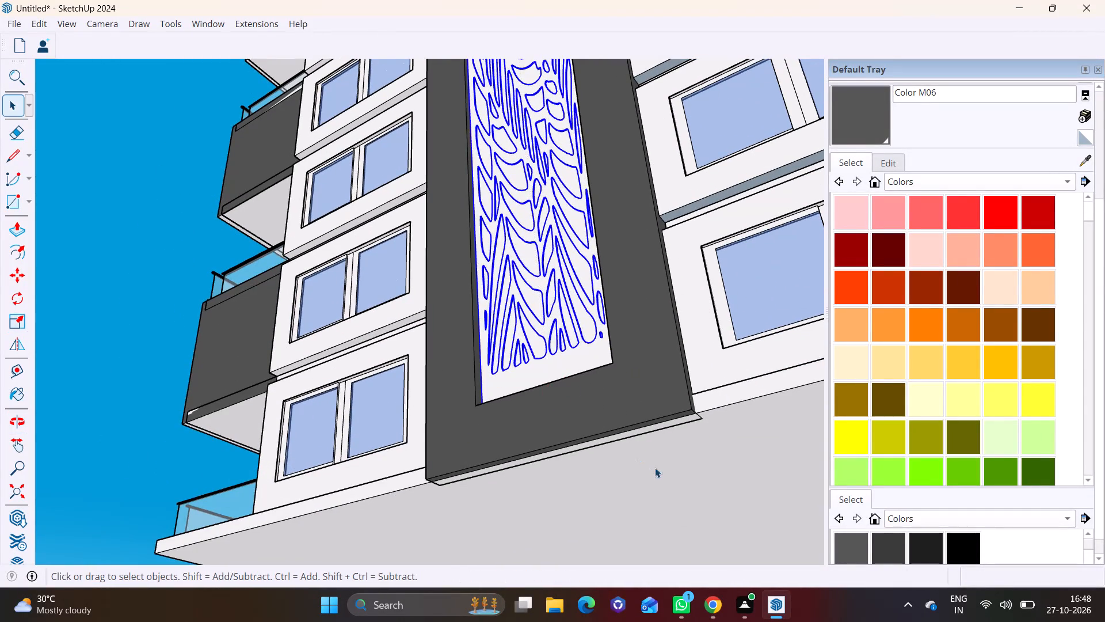
left_click(655, 468)
scroll(564, 319, "down", 12)
middle_click_drag(545, 211, 842, 358)
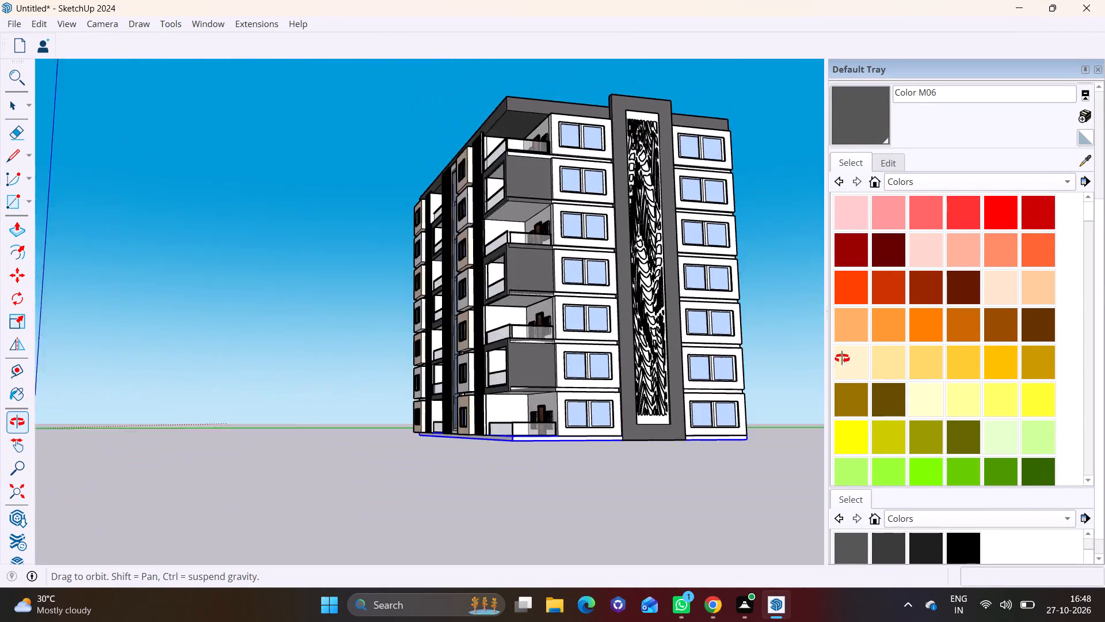
Examine the building's balcony and column-frame facades with the fitted CNC panel from several angles.
middle_click_drag(842, 358, 840, 423)
left_click(797, 350)
middle_click_drag(585, 295, 733, 300)
scroll(639, 308, "up", 2)
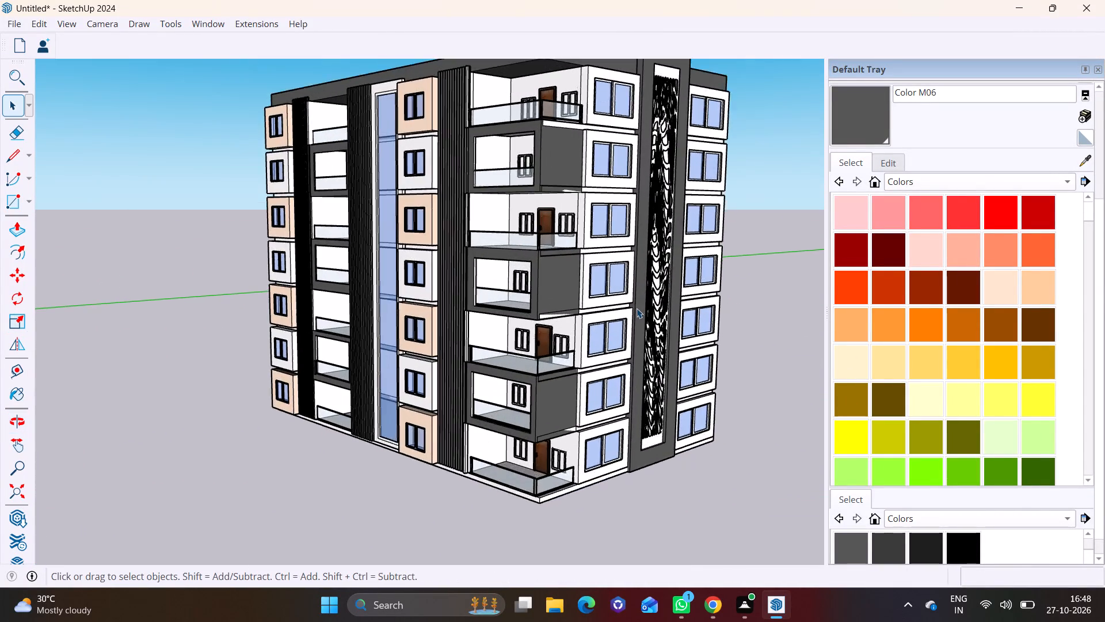
scroll(637, 308, "up", 3)
middle_click_drag(502, 268, 329, 345, "shift")
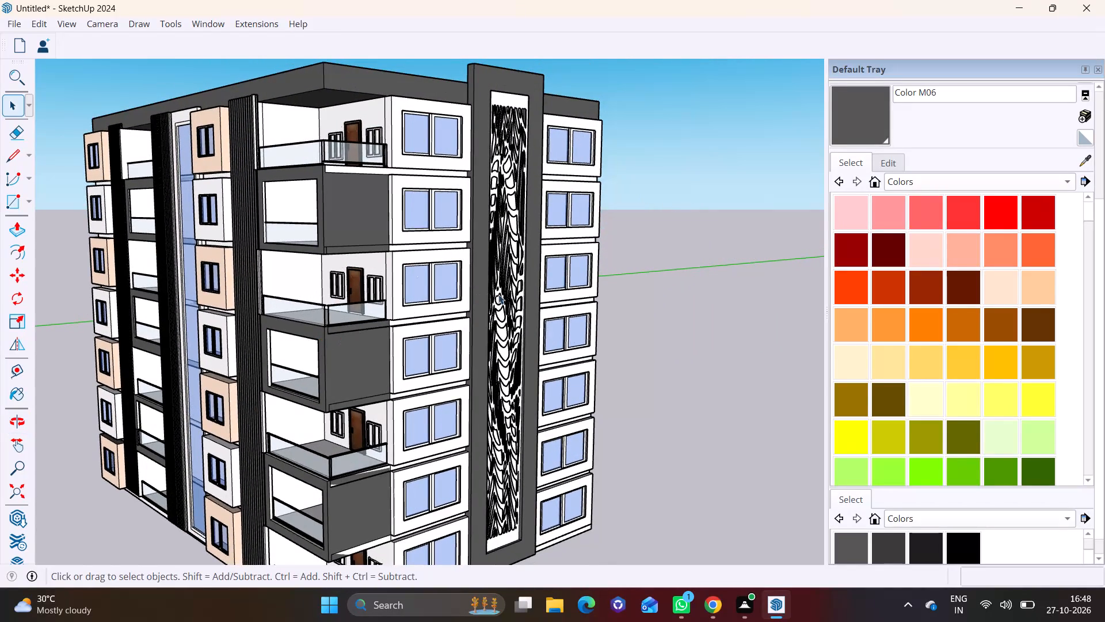
scroll(501, 294, "up", 2)
scroll(501, 320, "down", 9)
middle_click_drag(524, 332, 559, 311)
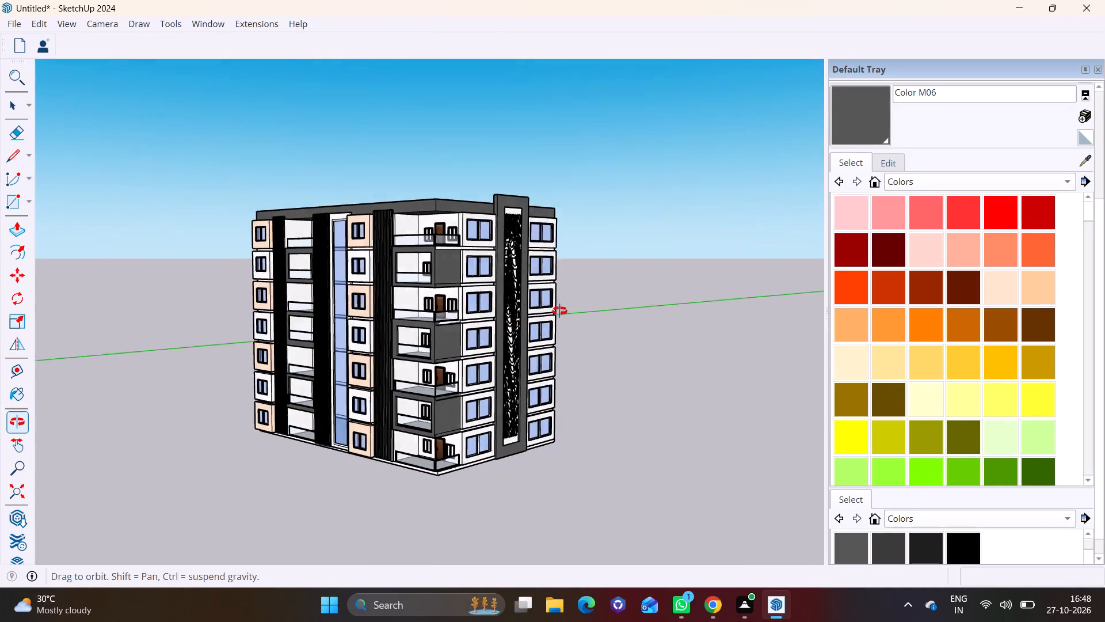
middle_click_drag(559, 311, 455, 396)
scroll(504, 180, "up", 8)
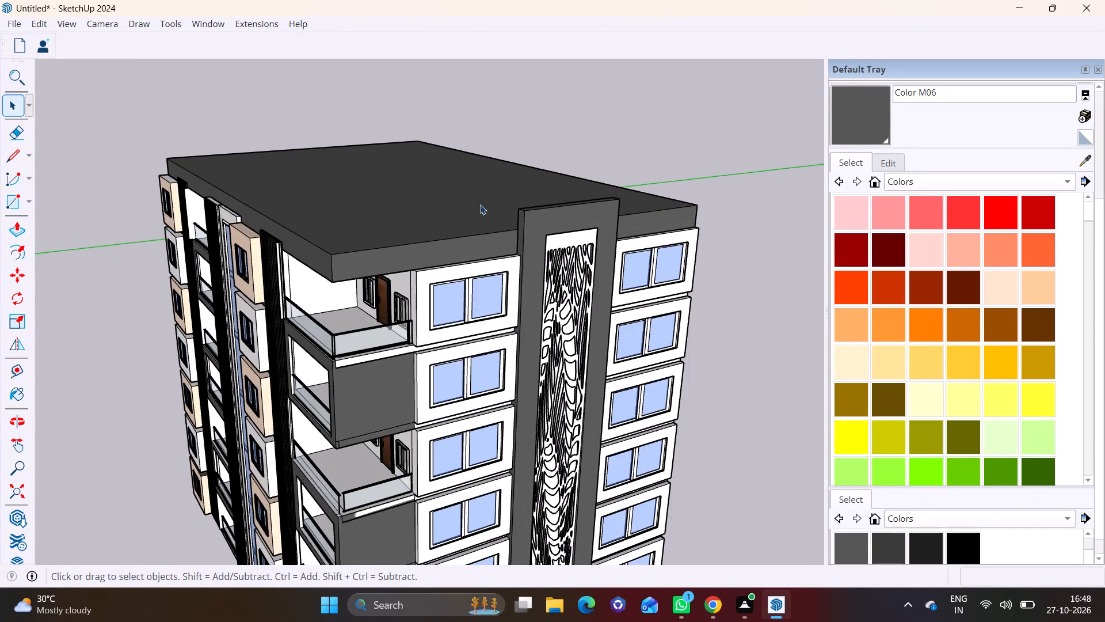
Draw a rectangular strip about 3' 2" by 59' 4" along the roof's edge on the column-frame side.
middle_click_drag(494, 185, 687, 310)
scroll(645, 304, "up", 3)
middle_click_drag(586, 289, 716, 322)
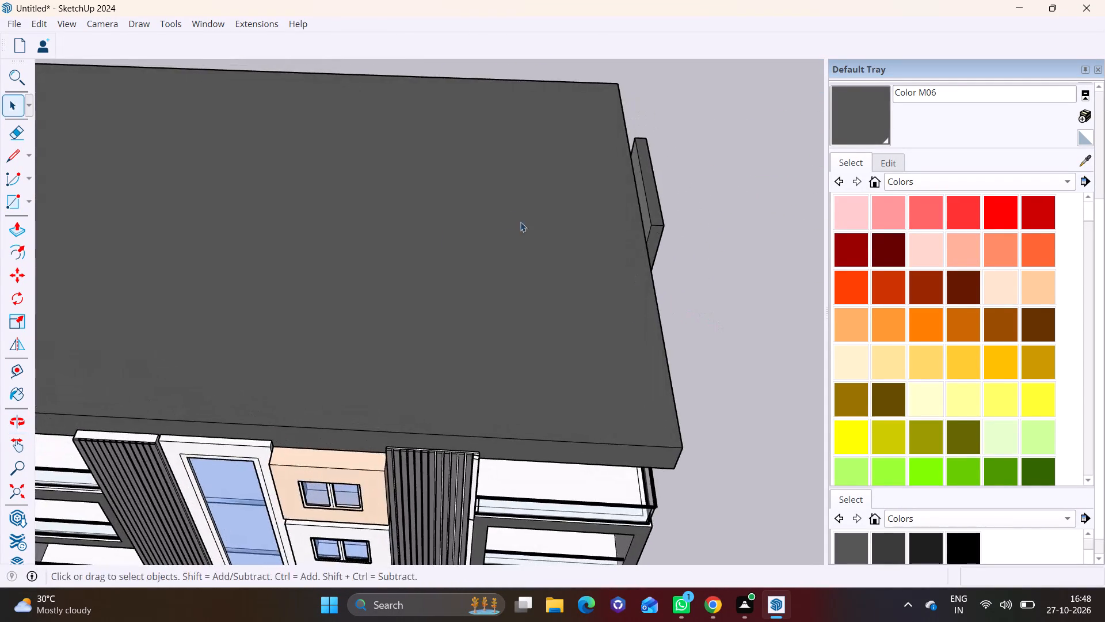
middle_click_drag(520, 222, 280, 274)
middle_click_drag(343, 307, 446, 330)
scroll(411, 265, "up", 6)
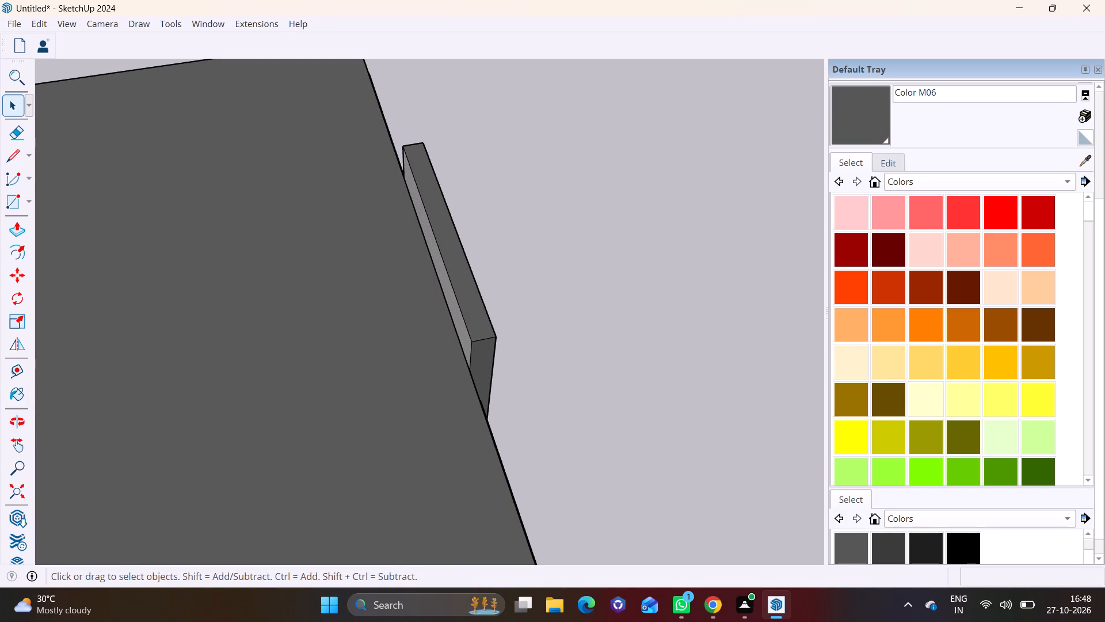
left_click(31, 200)
left_click(45, 224)
middle_click_drag(310, 195, 326, 303)
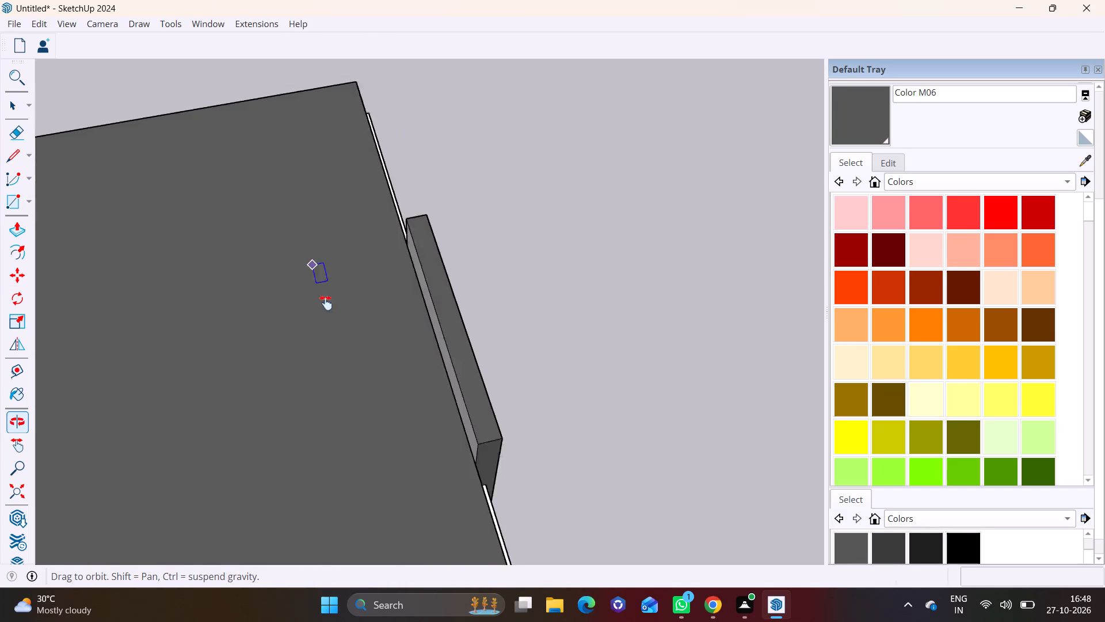
middle_click_drag(326, 303, 350, 350)
left_click(382, 156)
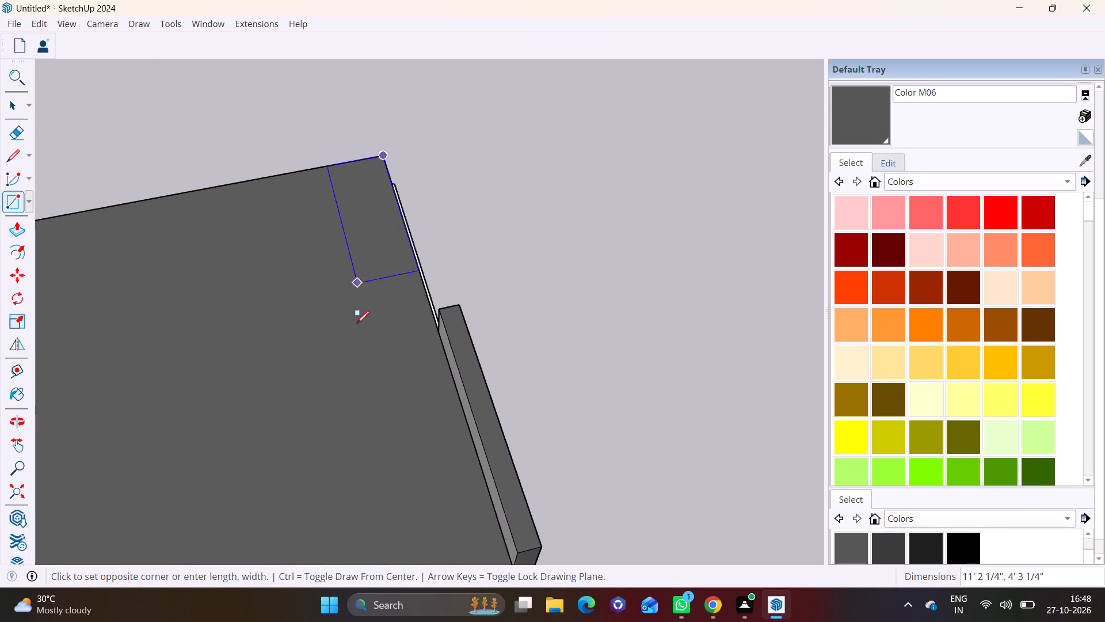
scroll(398, 434, "down", 6)
middle_click_drag(399, 443, 368, 198, "shift")
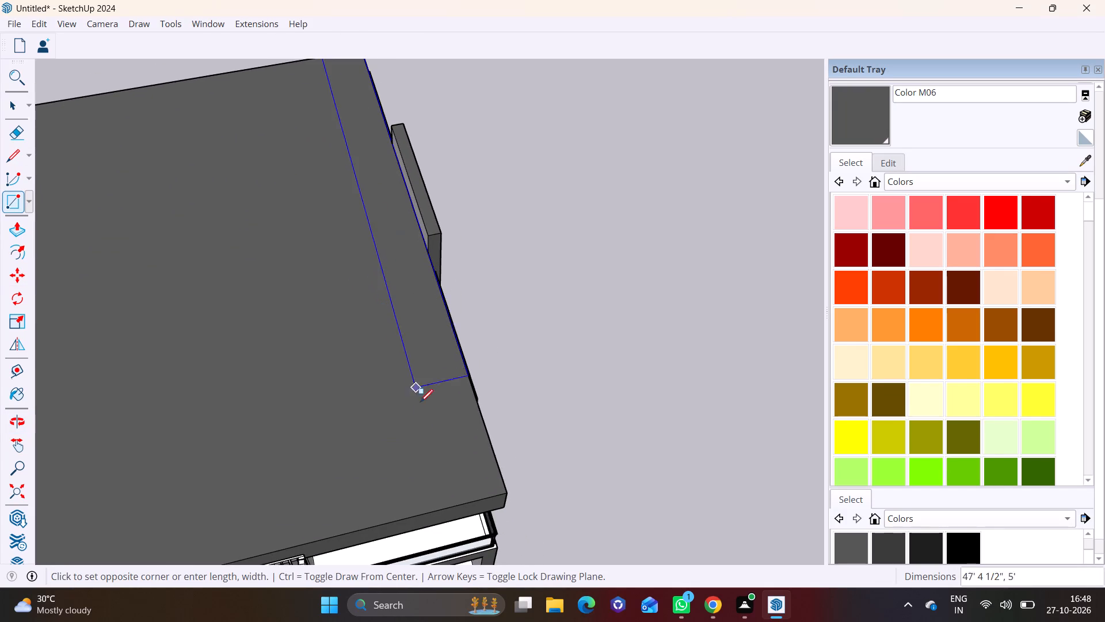
middle_click_drag(440, 439, 440, 358, "shift")
scroll(440, 358, "up", 1, "shift")
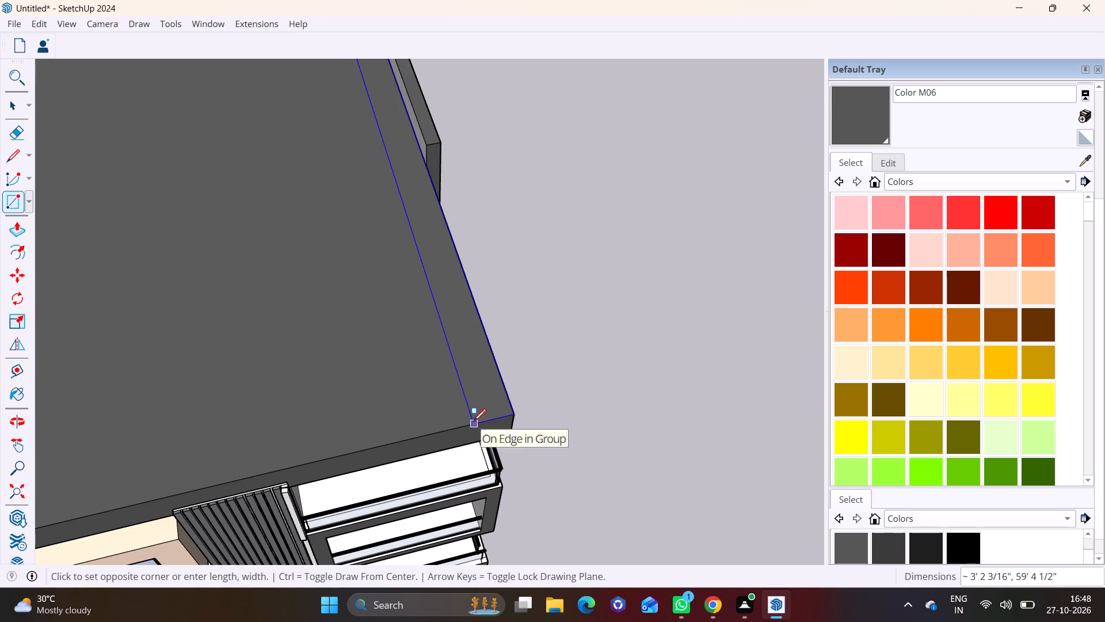
left_click(473, 422)
Push/Pull the roof strip upward in two passes, the first about 2' 9", to form a parapet wall.
key("space")
left_click(477, 356)
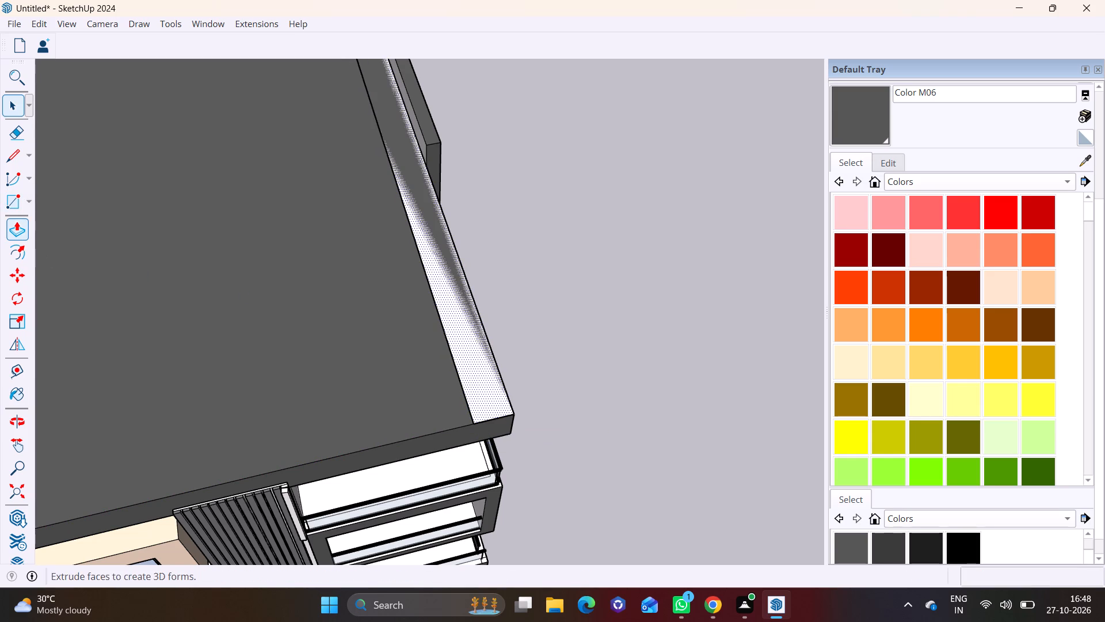
left_click(16, 225)
left_click(467, 341)
left_click(455, 273)
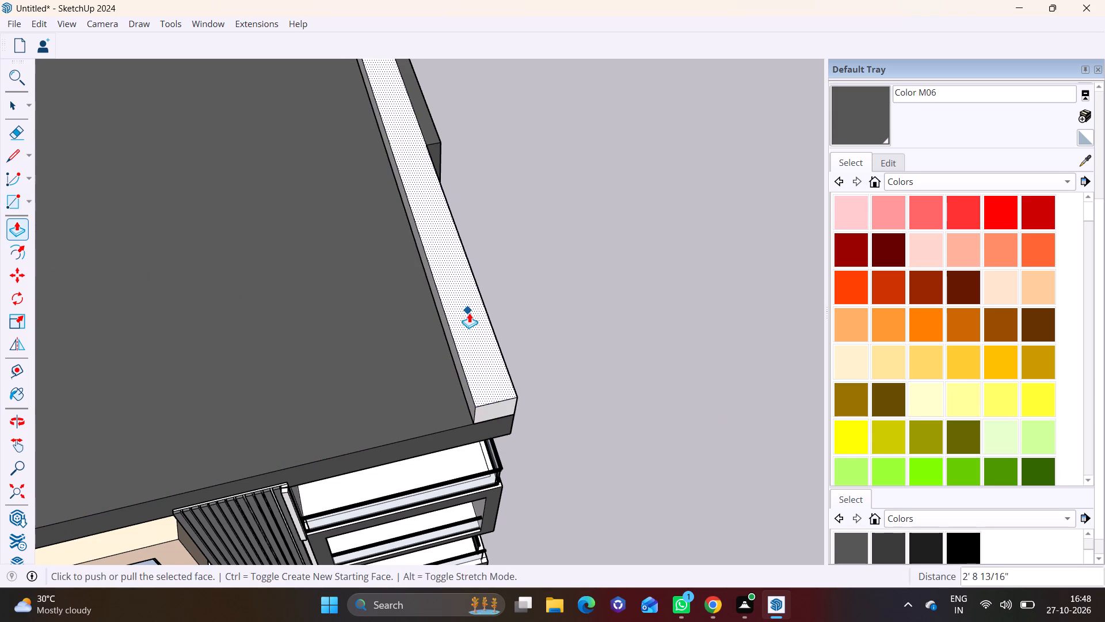
left_click(469, 313)
left_click(464, 266)
Push the top of the column-frame side parapet down by about 3' 3".
middle_click_drag(475, 361, 147, 219)
scroll(340, 168, "down", 2)
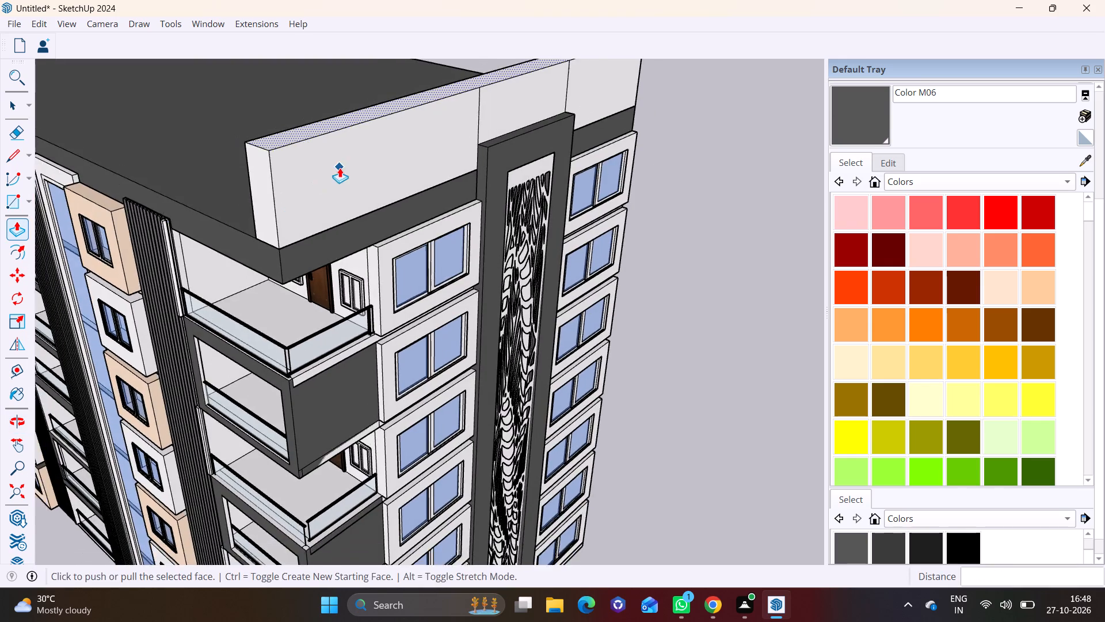
middle_click_drag(339, 104, 289, 253, "shift")
left_click(322, 313)
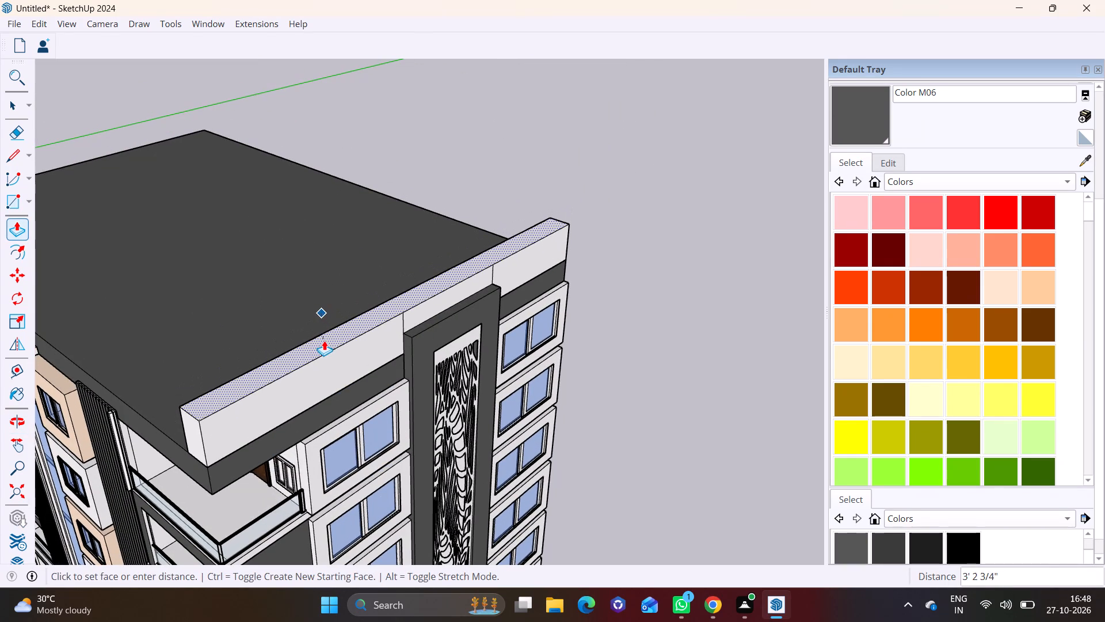
left_click(324, 340)
Draw a vertical line on the parapet's inner face near its rear end, from the roof surface to the top edge.
middle_click_drag(344, 346, 346, 223)
middle_click_drag(303, 266, 12, 237)
scroll(661, 313, "up", 1)
middle_click_drag(646, 313, 138, 305)
middle_click_drag(85, 304, 68, 318)
scroll(93, 276, "up", 7)
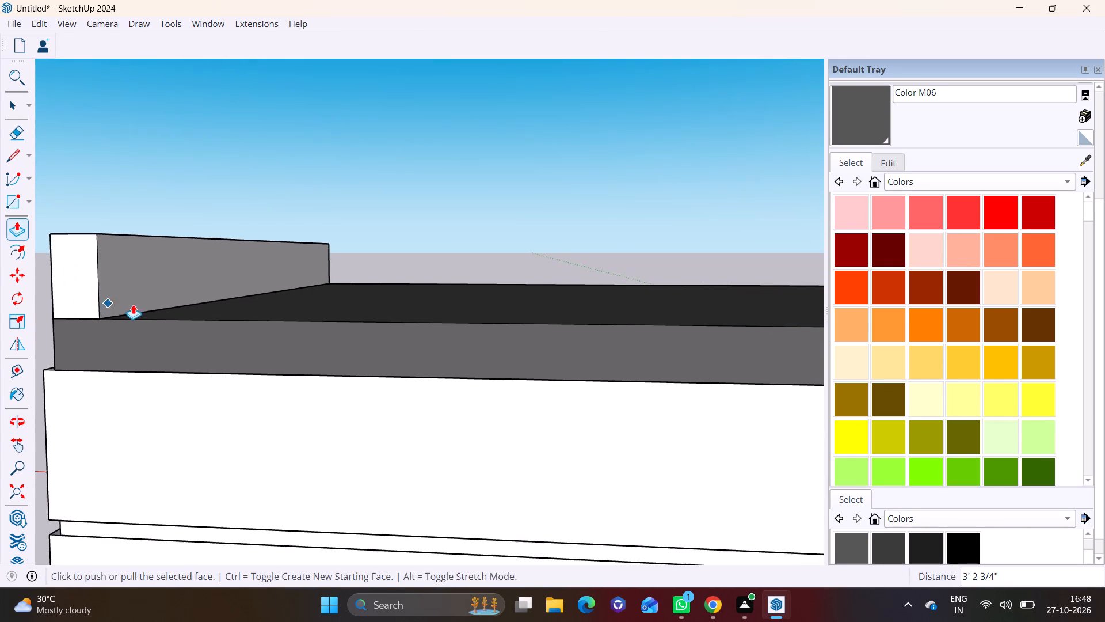
middle_click_drag(145, 308, 88, 347)
middle_click_drag(86, 318, 279, 270, "shift")
left_click(14, 155)
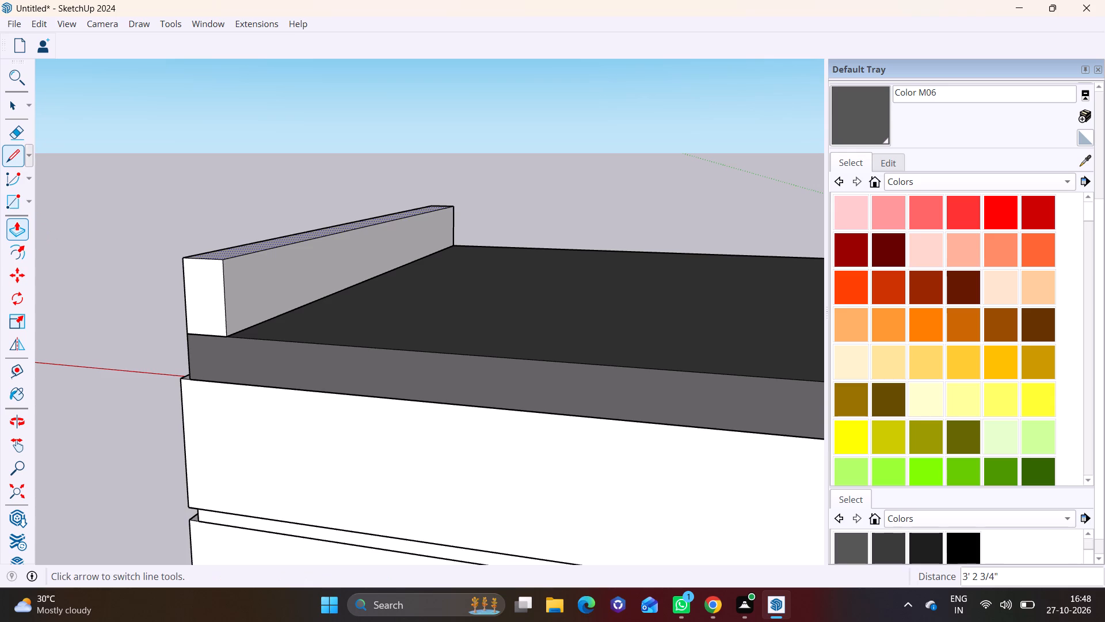
scroll(254, 301, "up", 6)
left_click(252, 339)
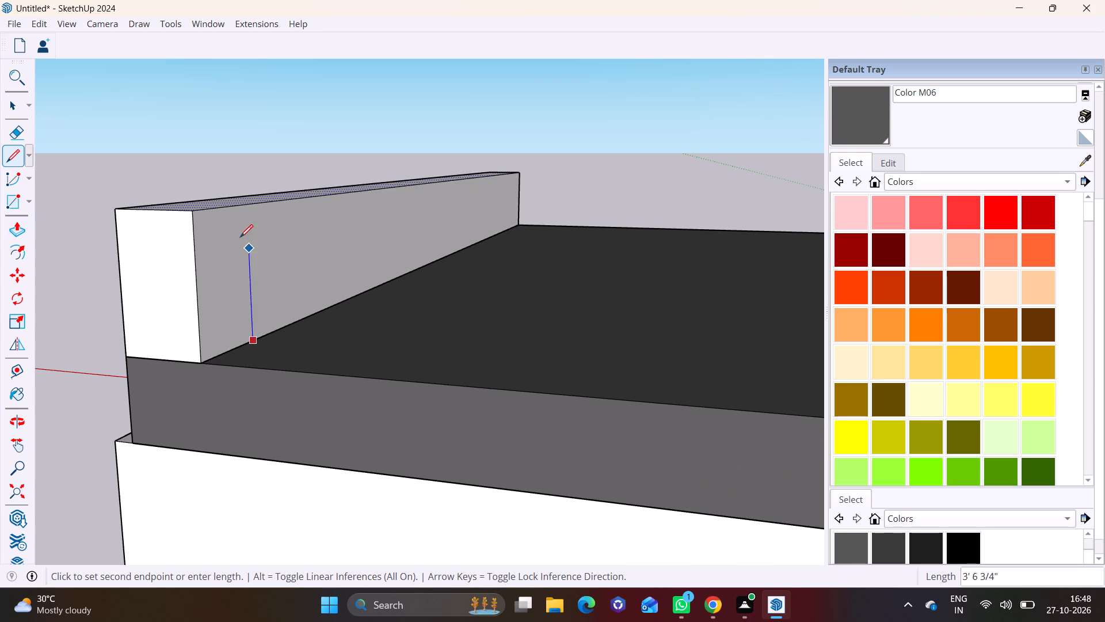
left_click(246, 202)
Push/Pull the marked end section about 85' 8" along the rear roof edge to form the rear parapet.
key("space")
left_click(227, 271)
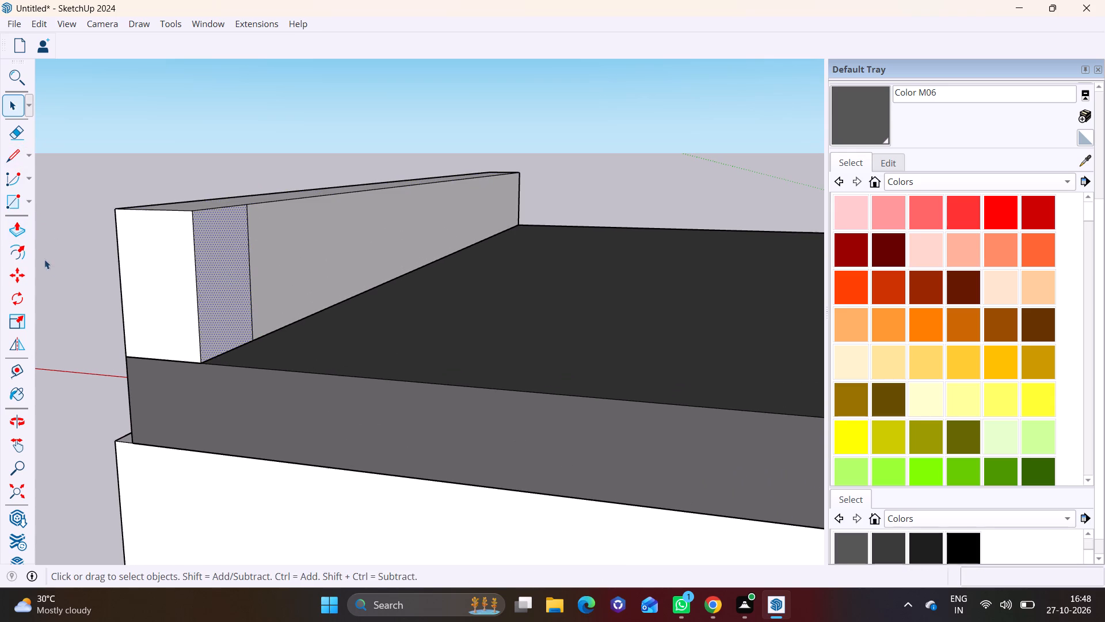
left_click(19, 229)
left_click(220, 268)
scroll(477, 311, "down", 7)
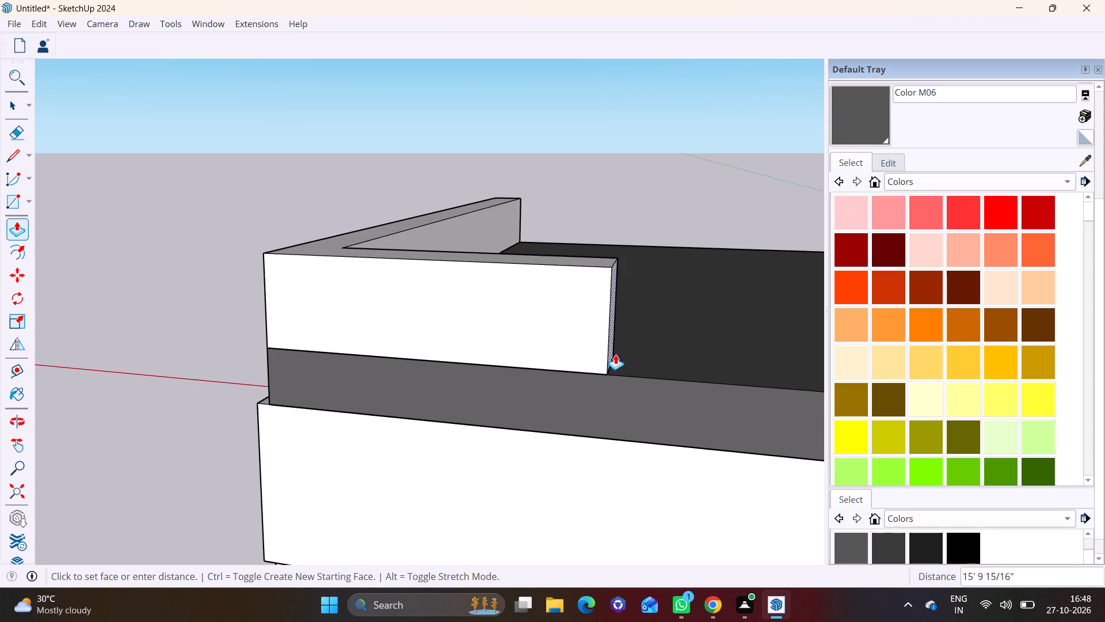
scroll(615, 354, "down", 2)
middle_click_drag(697, 365, 243, 305, "shift")
scroll(464, 342, "down", 9)
middle_click_drag(687, 350, 439, 337)
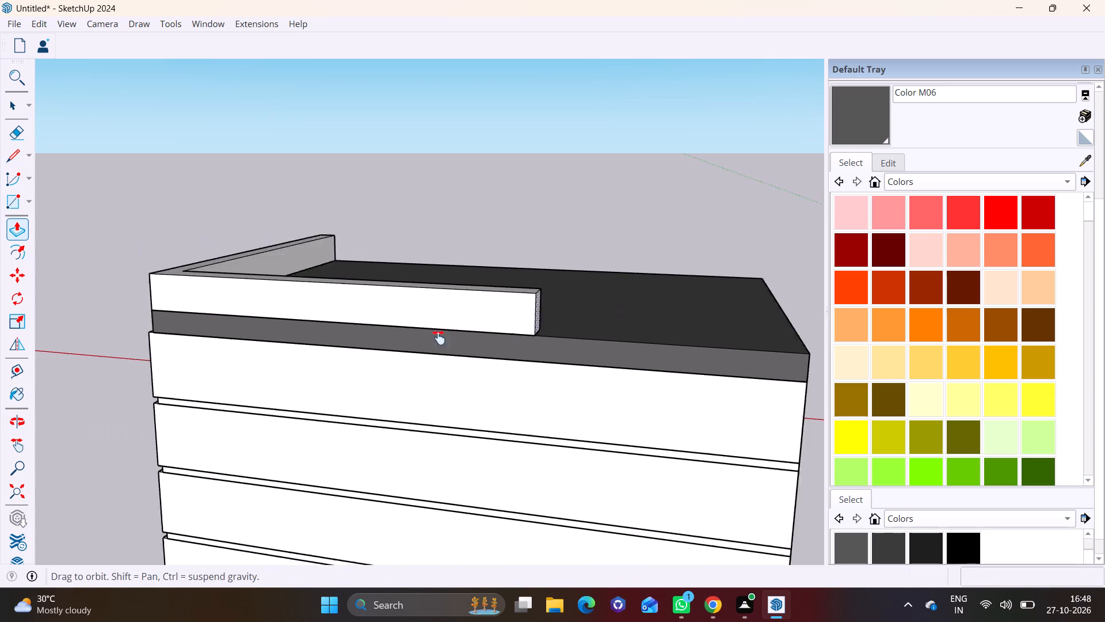
middle_click_drag(439, 337, 197, 323)
left_click(443, 358)
Thin the rear parapet by pushing its inner face outward about 1'.
middle_click_drag(464, 365, 0, 381)
middle_click_drag(123, 299, 289, 356, "shift")
middle_click_drag(365, 252, 331, 422)
scroll(353, 295, "up", 3)
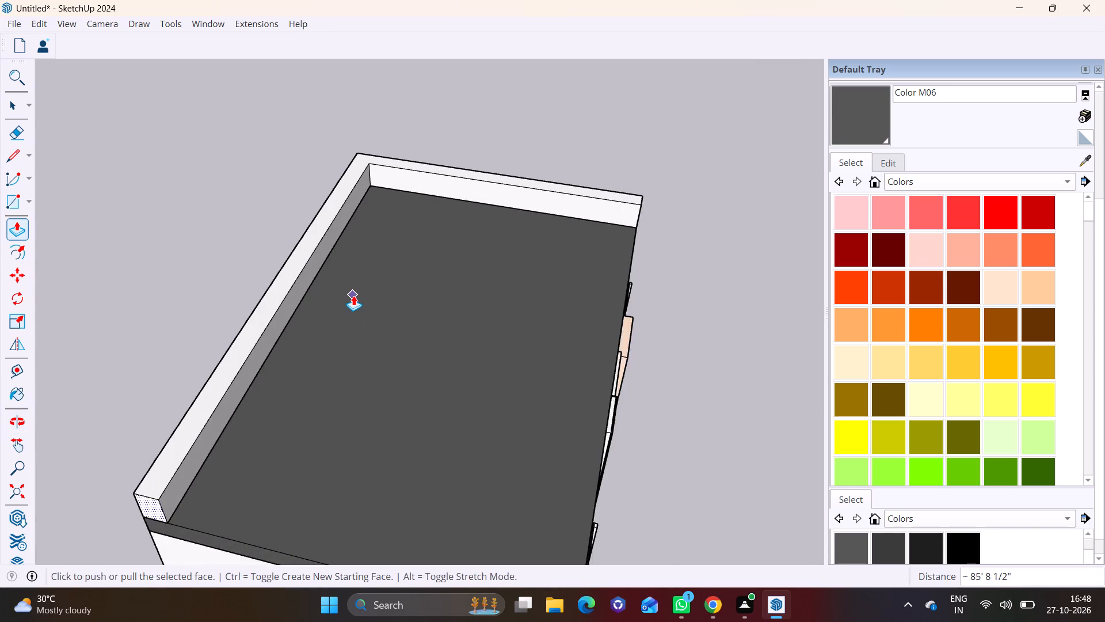
scroll(353, 295, "up", 2)
key("space")
left_click(290, 280)
left_click(5, 223)
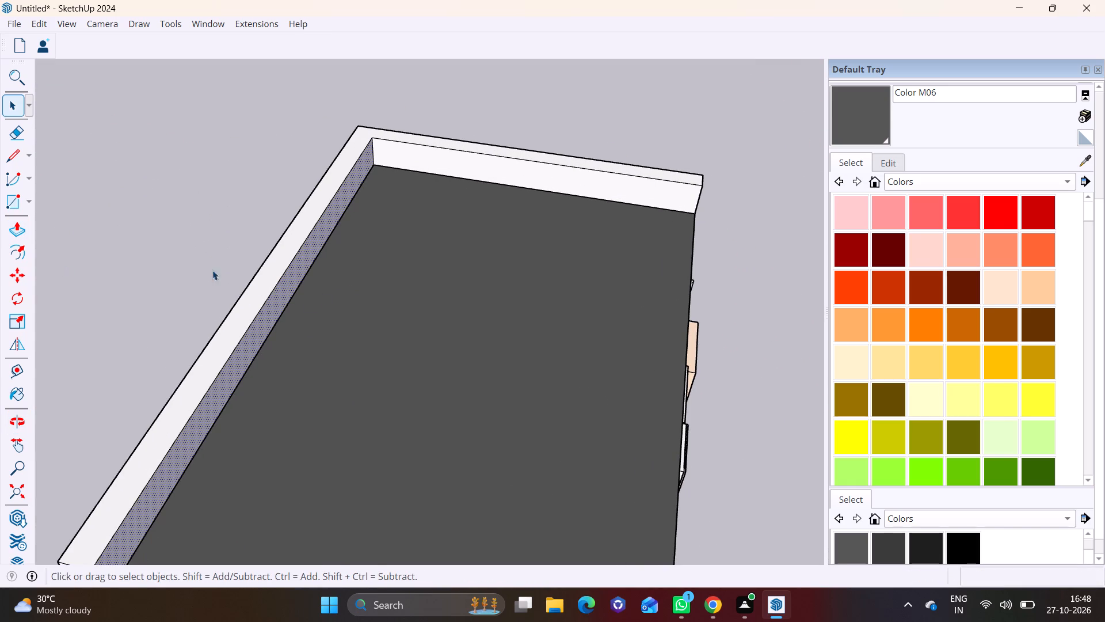
left_click(15, 229)
left_click(284, 283)
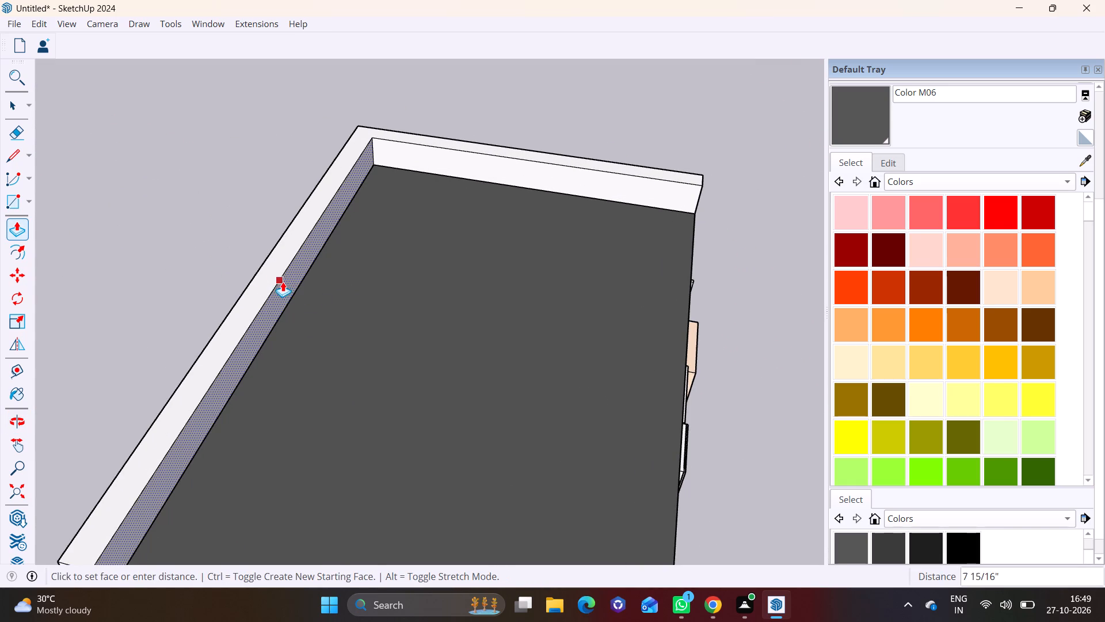
left_click(273, 278)
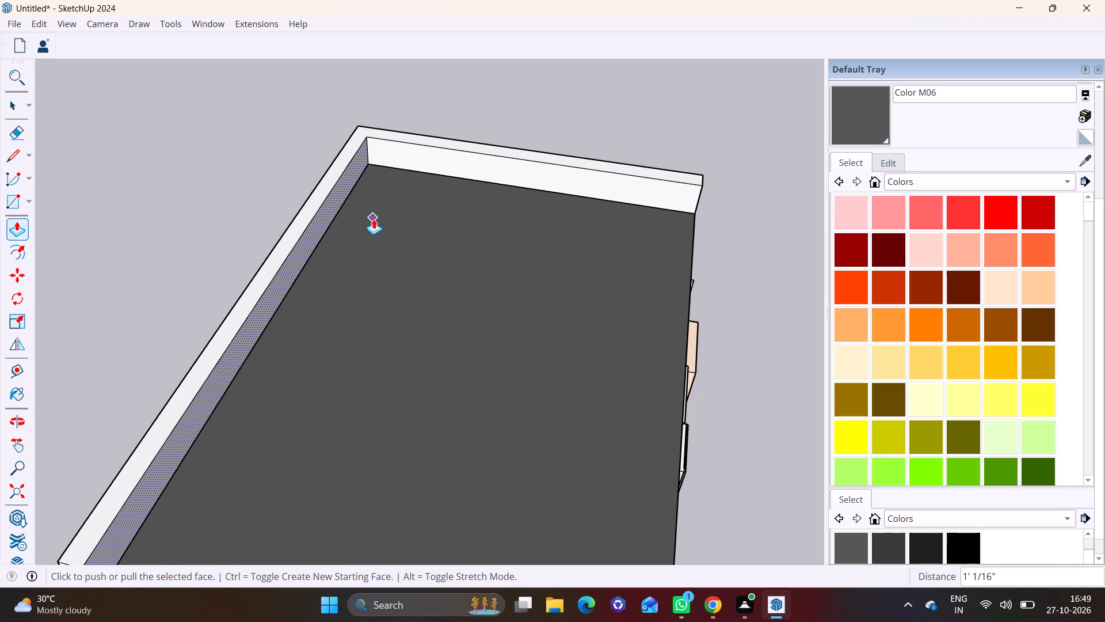
Draw a vertical line on the rear parapet's inner face near the end opposite the column-frame side.
key("space")
scroll(316, 343, "down", 3)
middle_click_drag(284, 385, 284, 240)
middle_click_drag(350, 315, 241, 338)
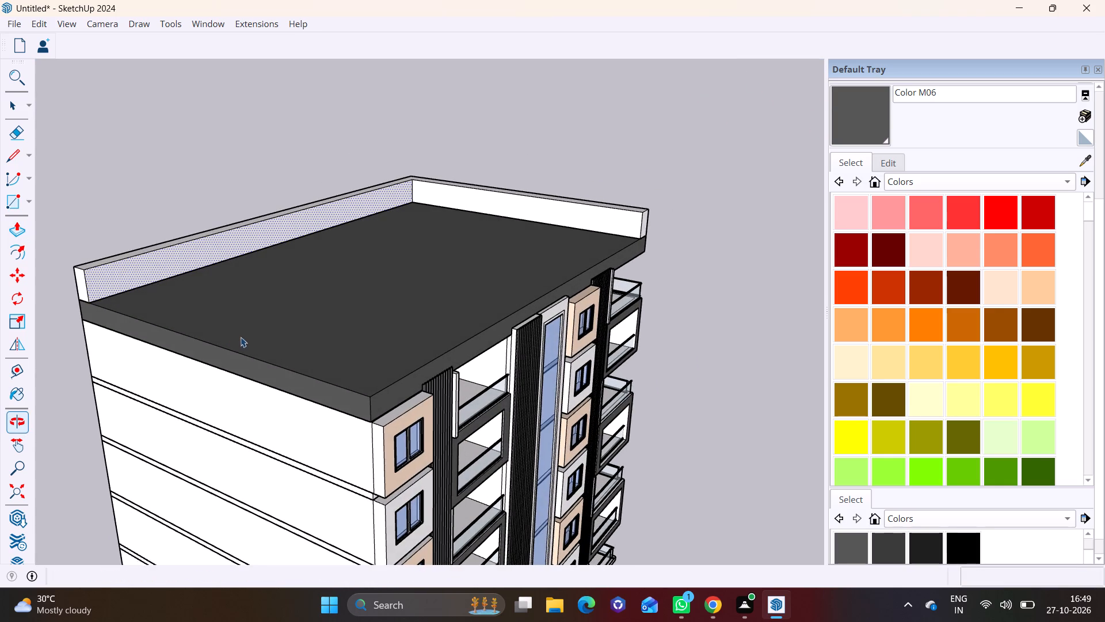
scroll(278, 309, "up", 2)
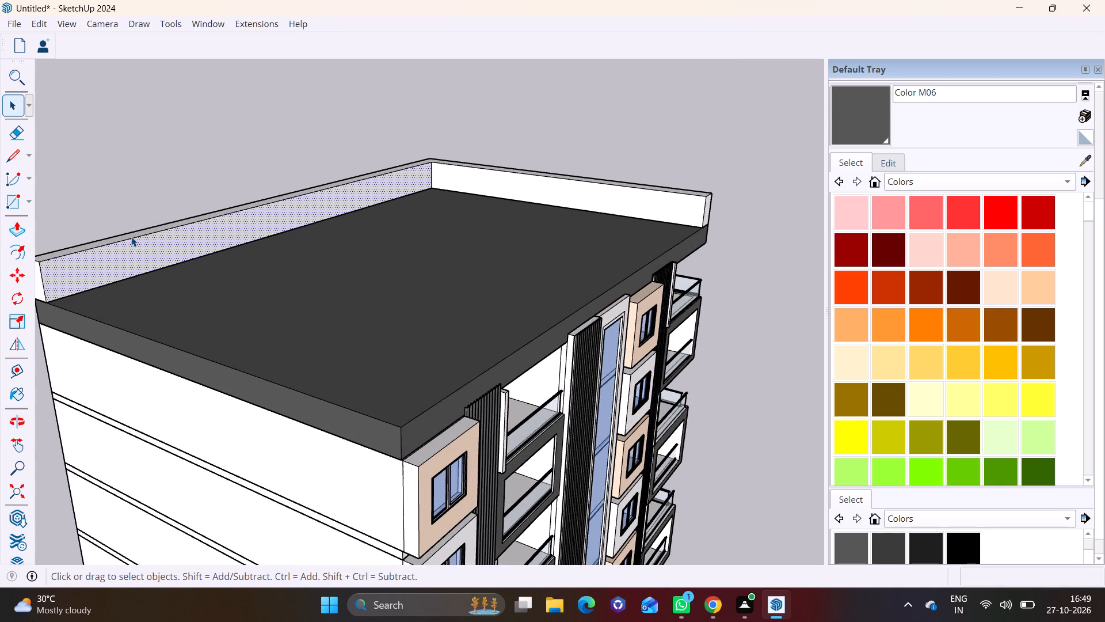
middle_click_drag(129, 236, 288, 235)
middle_click_drag(283, 324, 145, 289)
scroll(216, 210, "up", 7)
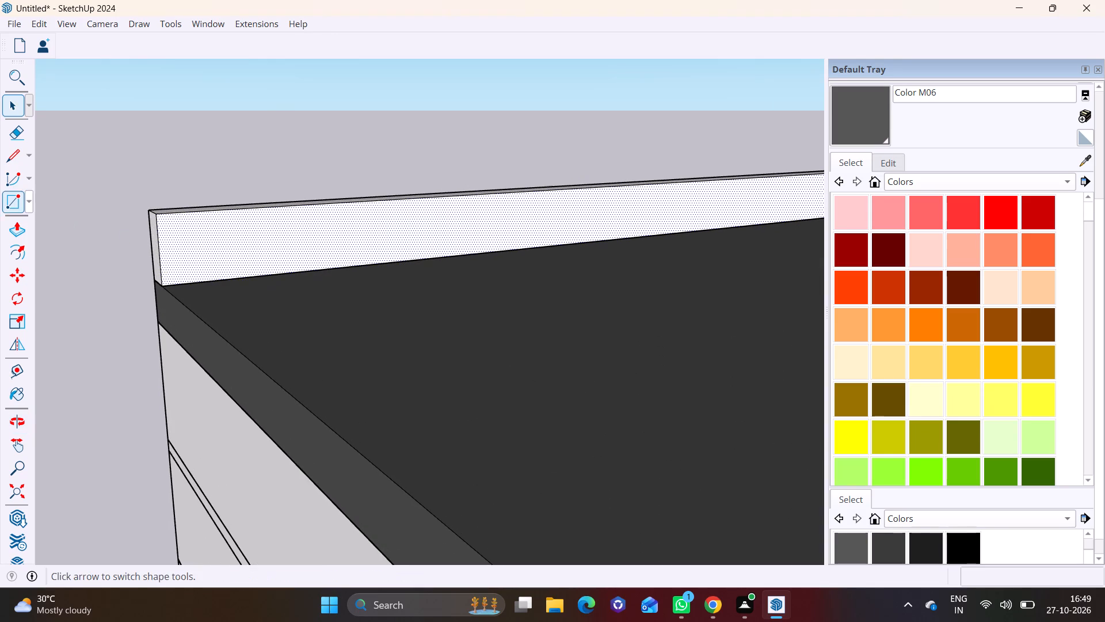
left_click(16, 155)
left_click(208, 279)
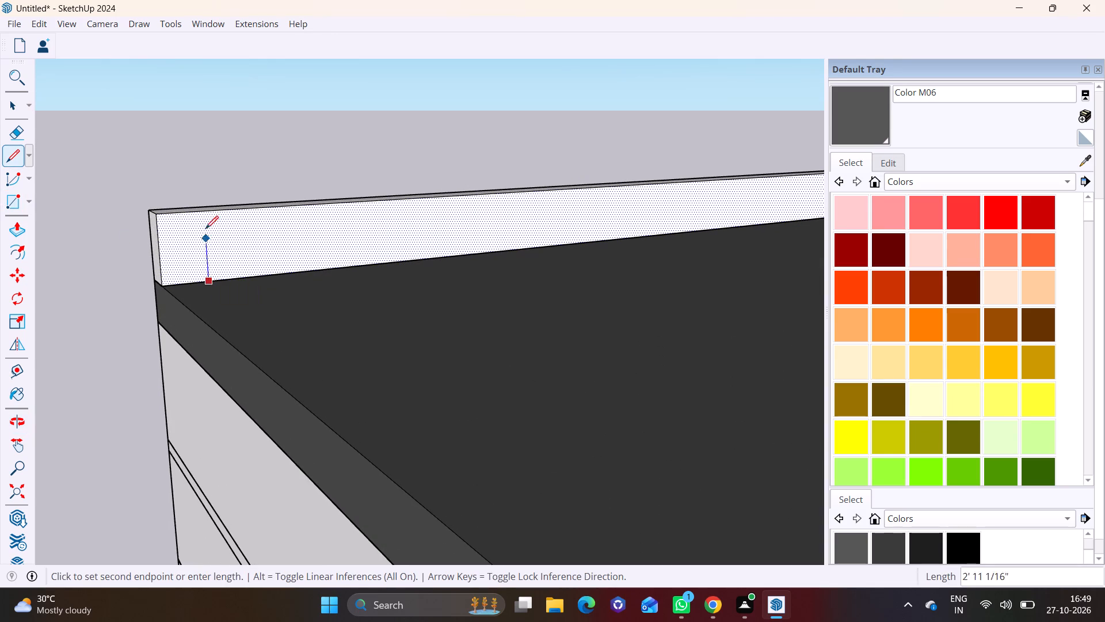
left_click(207, 213)
Push/Pull the marked section along the plain side's roof edge up to the front edge to form the third parapet.
key("space")
left_click(184, 246)
left_click(6, 227)
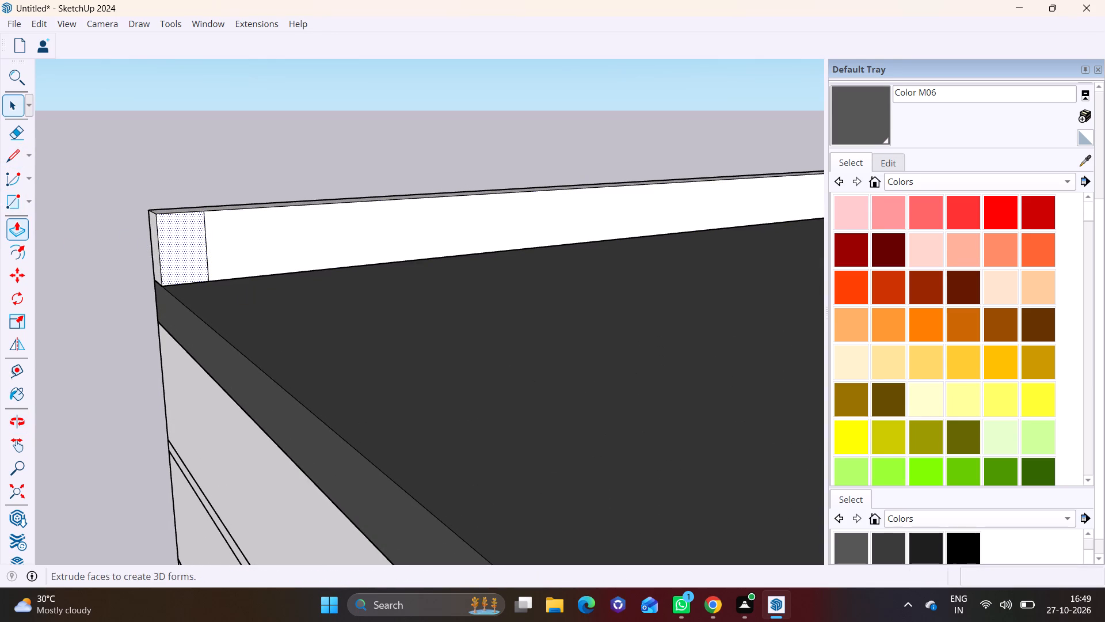
left_click(165, 242)
scroll(375, 323, "down", 10)
middle_click_drag(508, 467, 423, 362, "shift")
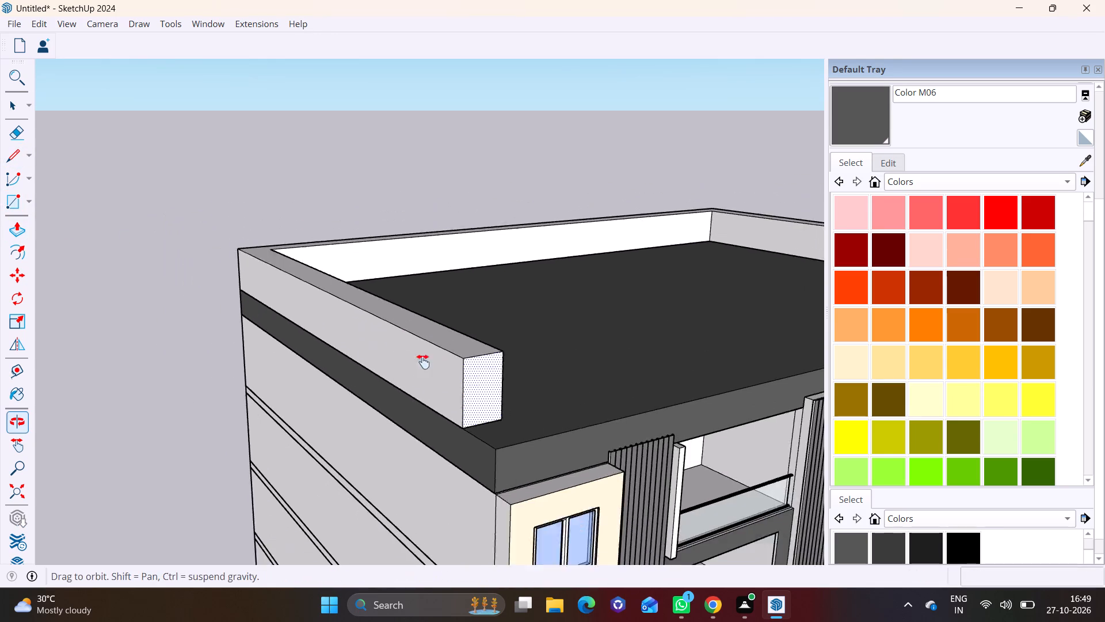
middle_click_drag(423, 362, 396, 337, "shift")
left_click(432, 397)
Thin the plain-side parapet by pushing its inner face outward.
middle_click_drag(479, 346, 157, 376)
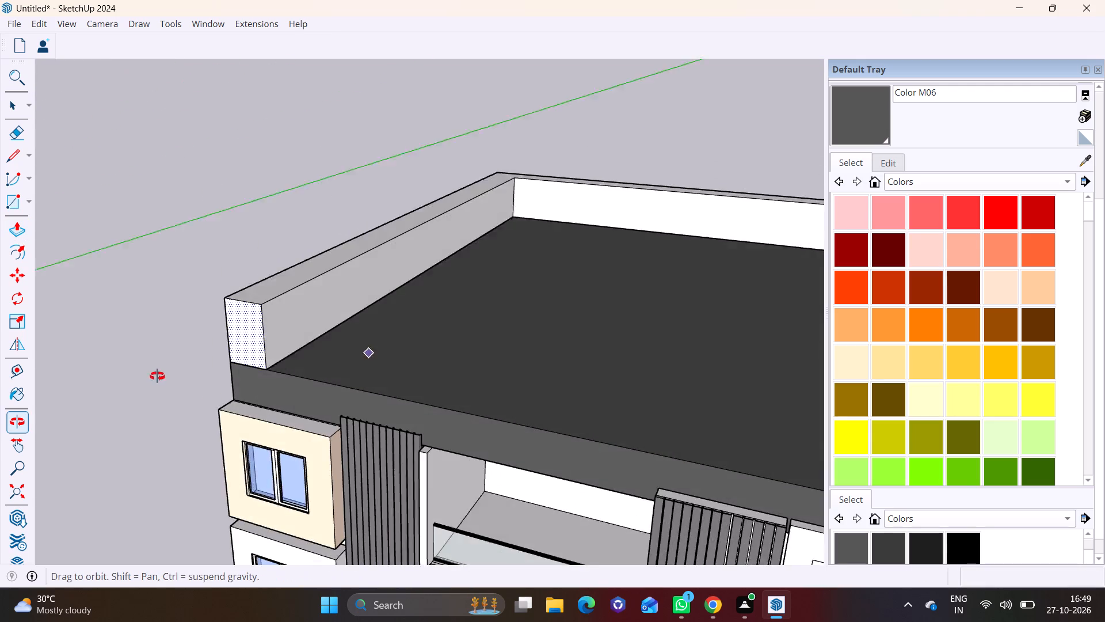
middle_click_drag(157, 376, 157, 362)
scroll(341, 306, "up", 2)
key("space")
left_click(328, 296)
left_click(19, 231)
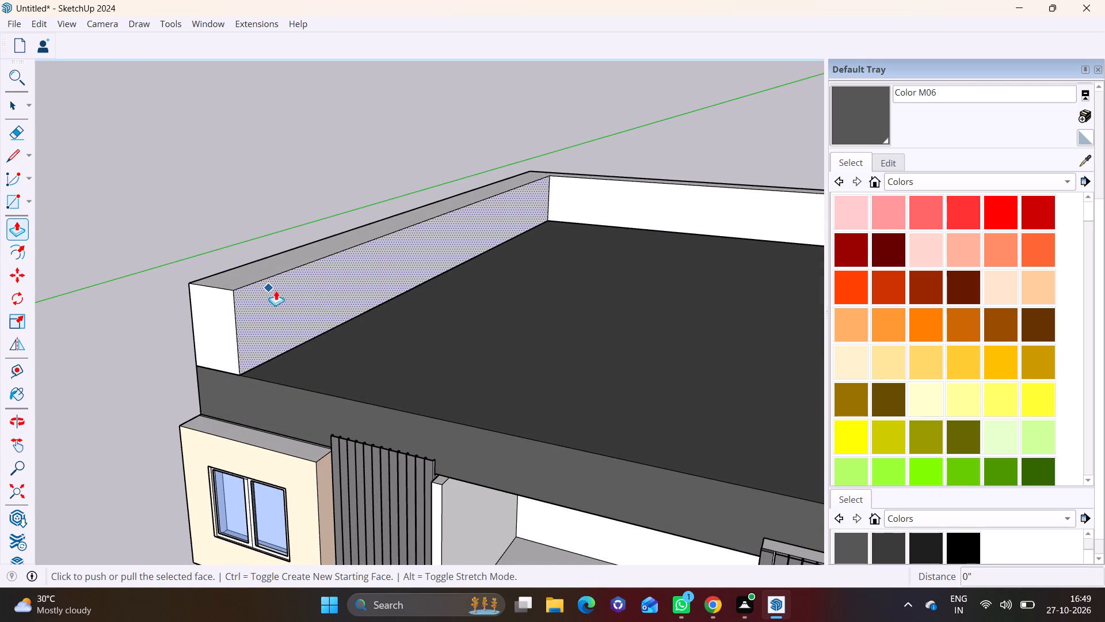
left_click(291, 294)
left_click(272, 289)
Draw a full-height rectangle about 1' 7" wide and 5' 5" tall at the front end of the plain-side parapet's inner face.
middle_click_drag(275, 321, 231, 332)
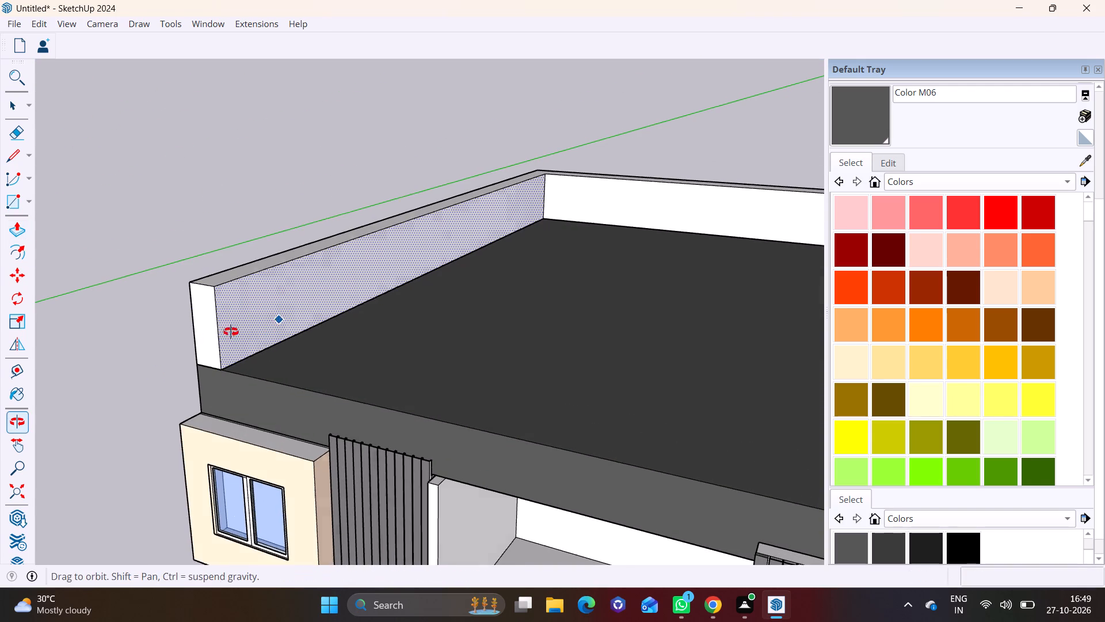
middle_click_drag(231, 332, 176, 338)
left_click(32, 194)
left_click(29, 223)
scroll(283, 288, "up", 2)
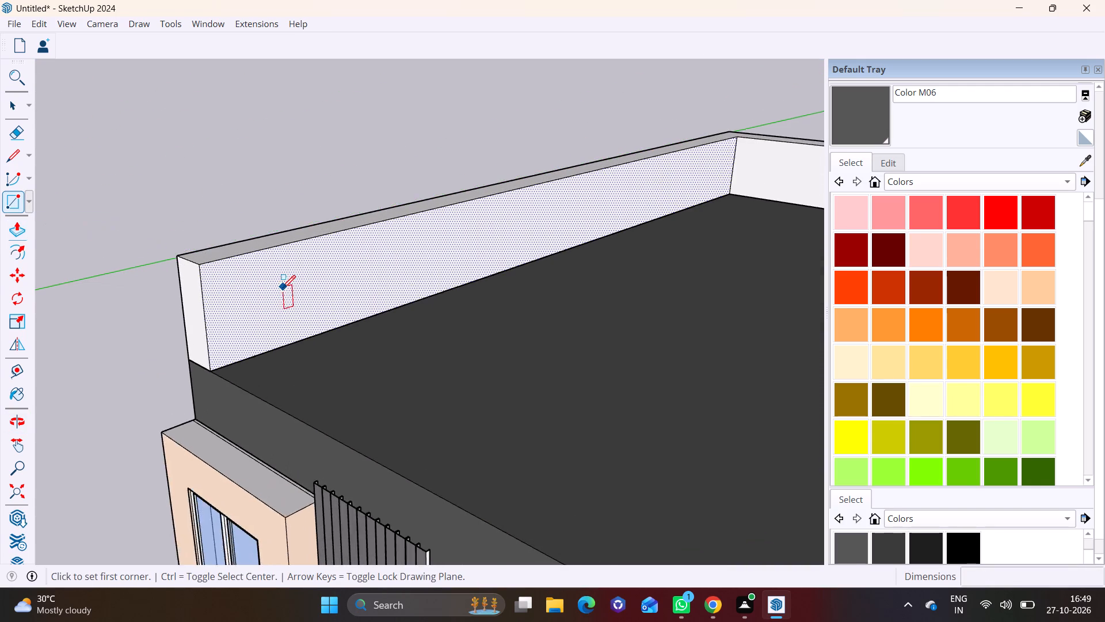
scroll(283, 288, "up", 3)
left_click(197, 258)
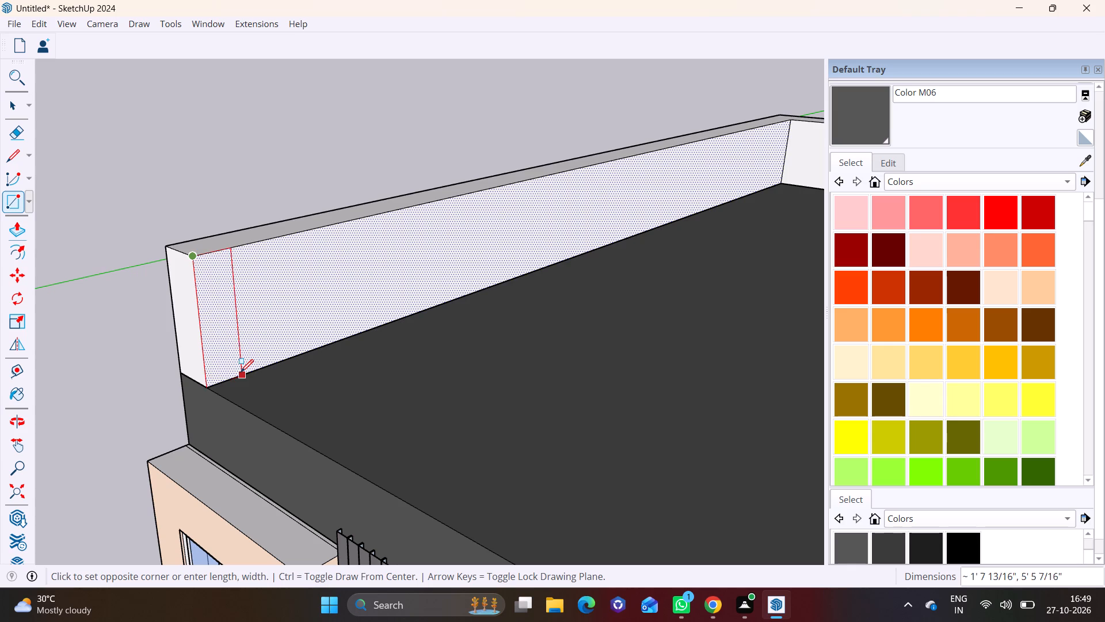
left_click(239, 373)
Push/Pull the rectangle along the front roof edge until it meets the column-frame side parapet, closing the parapet loop.
key("space")
left_click(223, 347)
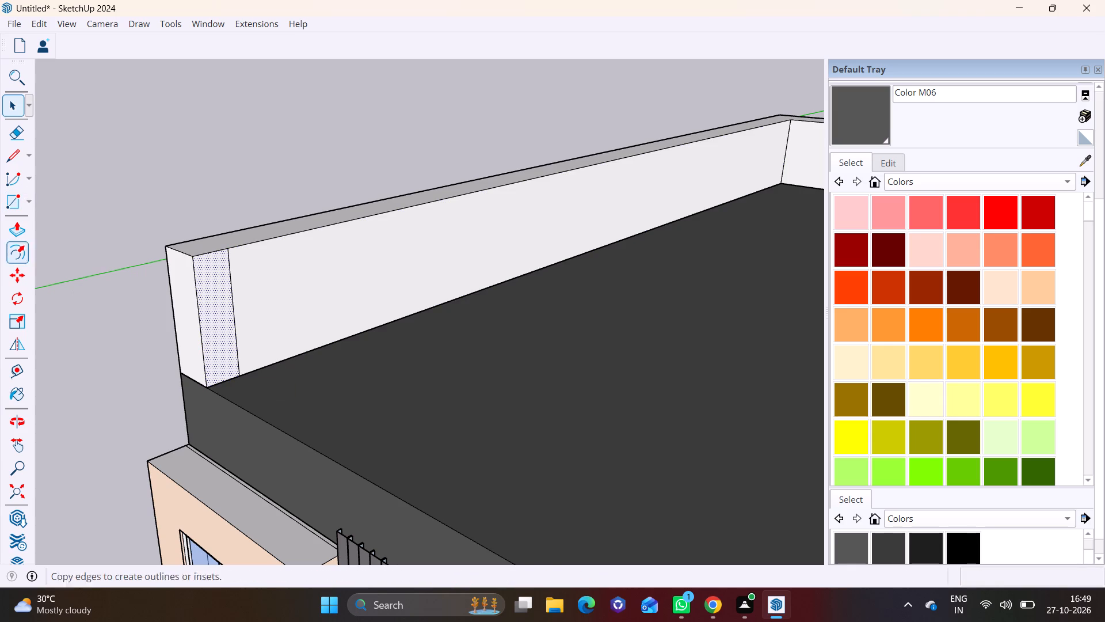
left_click(14, 223)
left_click(193, 295)
scroll(413, 371, "down", 7)
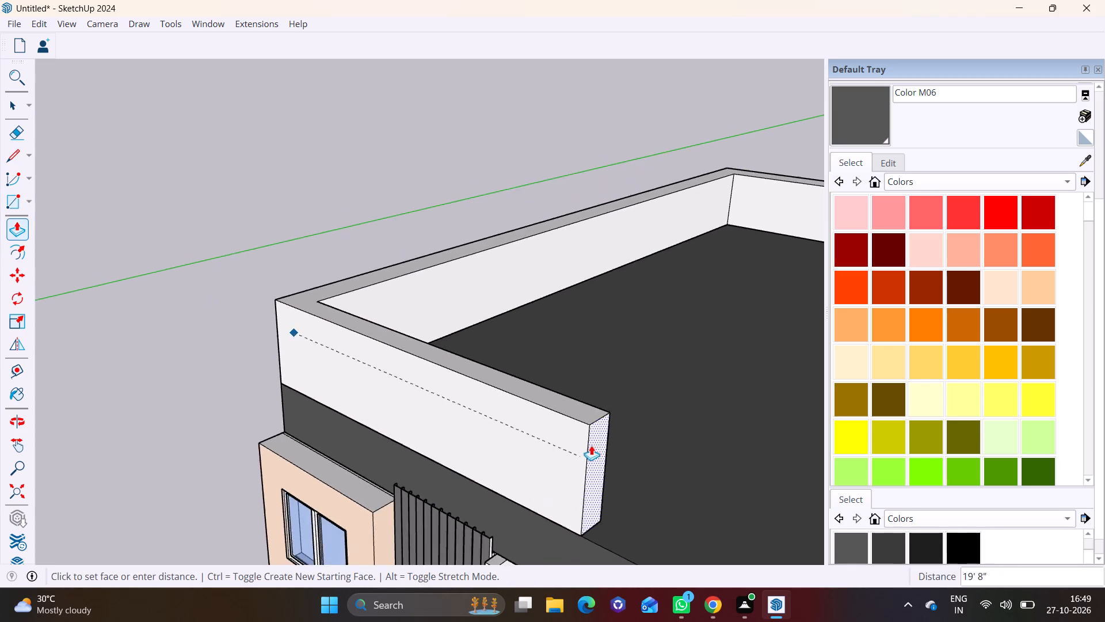
scroll(591, 445, "down", 7)
middle_click_drag(662, 462, 161, 204, "shift")
middle_click_drag(603, 384, 129, 98, "shift")
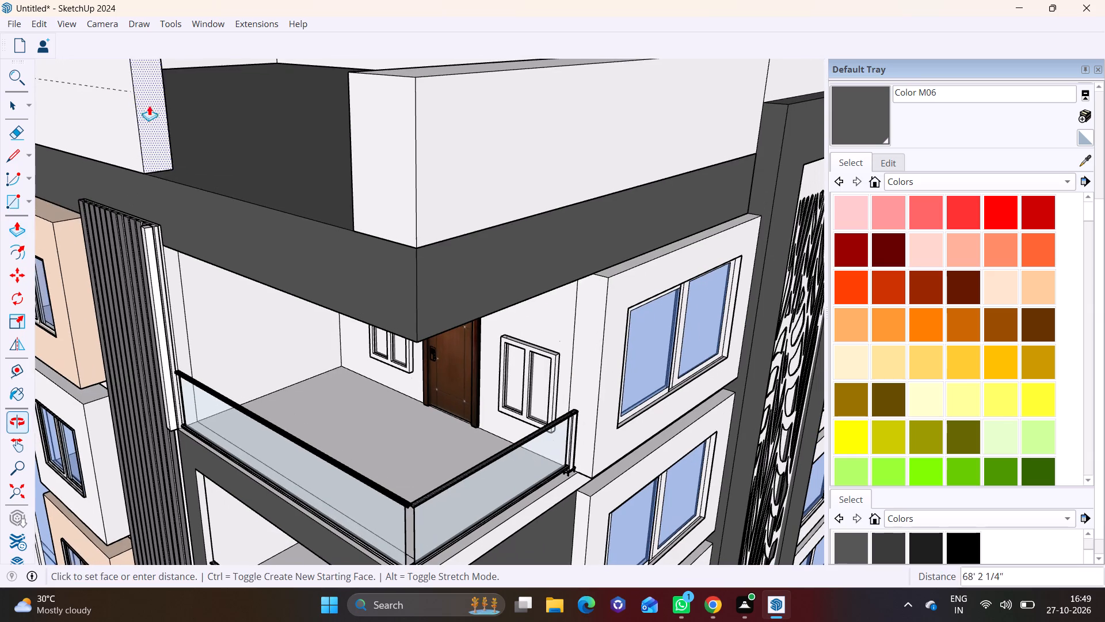
left_click(350, 93)
Remove the leftover vertical seam line on the front parapet's outer face beside the balcony corner.
scroll(368, 117, "down", 1)
middle_click_drag(368, 127, 349, 254)
key("space")
left_click(325, 277)
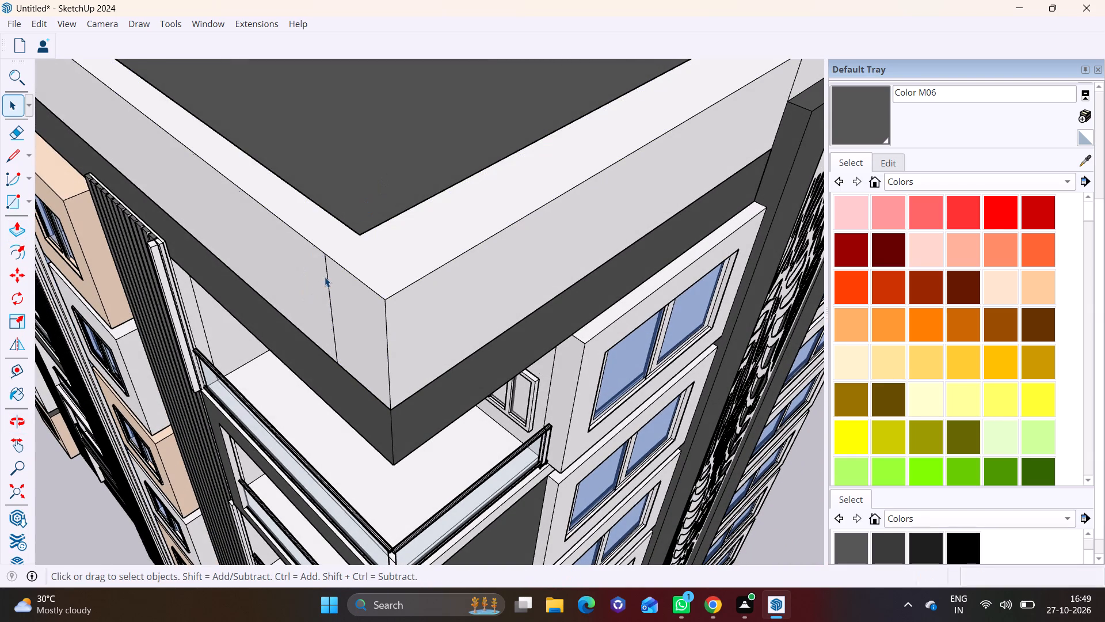
left_click(328, 277)
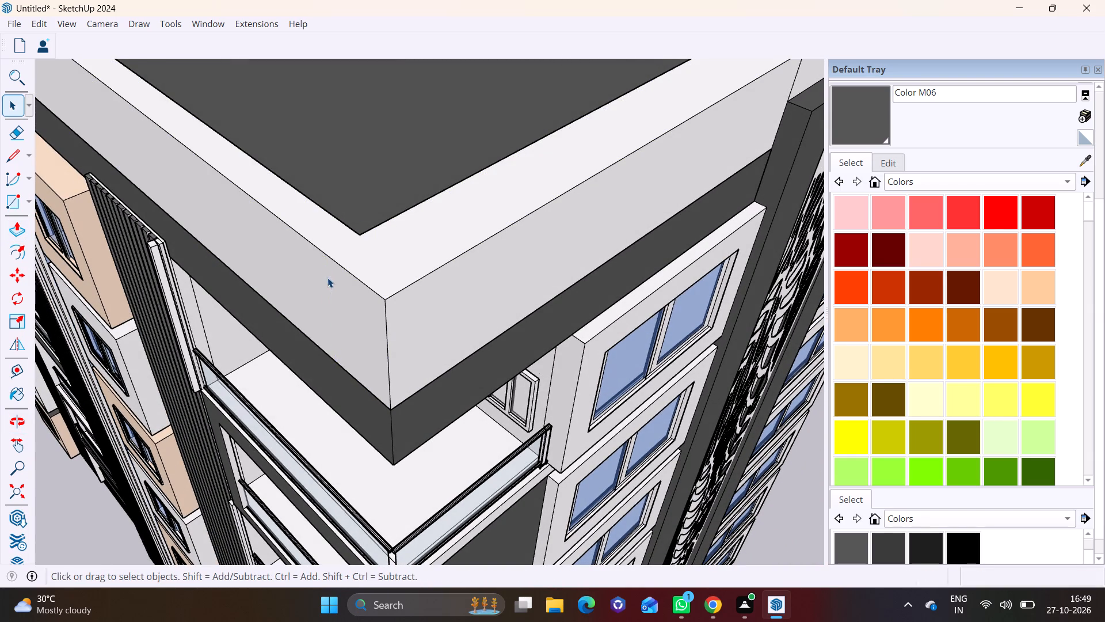
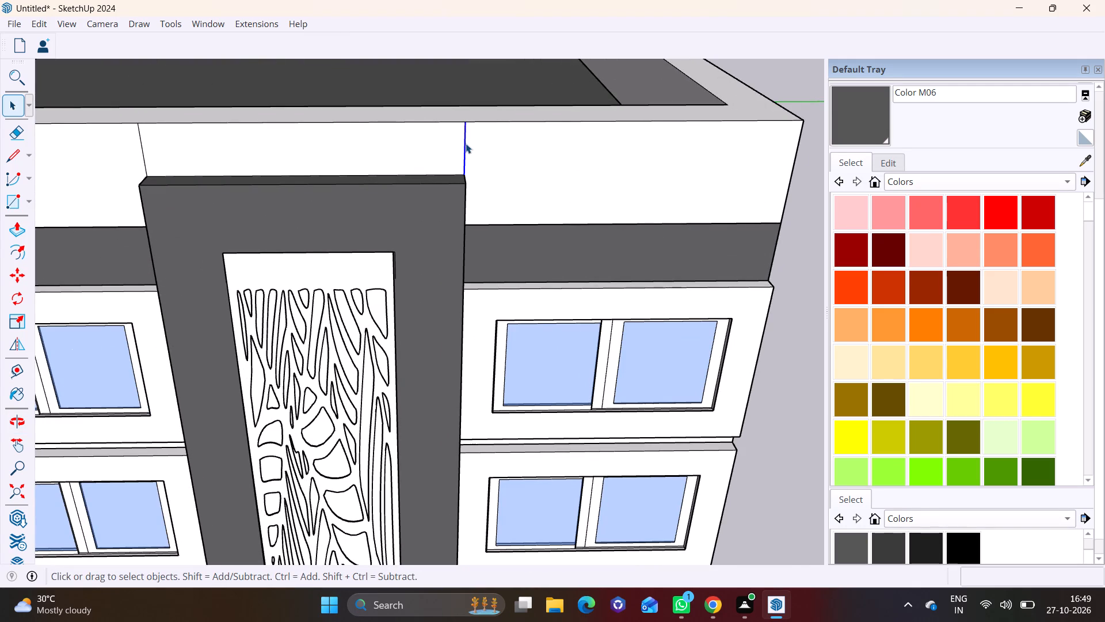
Delete the stray edge on the white parapet above the corner of the dark frame.
left_click(139, 136)
key("Delete")
Examine the building's façades, parapet and flat roof from several sides.
scroll(265, 167, "down", 6)
middle_click_drag(663, 219, 279, 165)
scroll(544, 160, "down", 6)
middle_click_drag(511, 195, 725, 103)
middle_click_drag(388, 229, 337, 293, "shift")
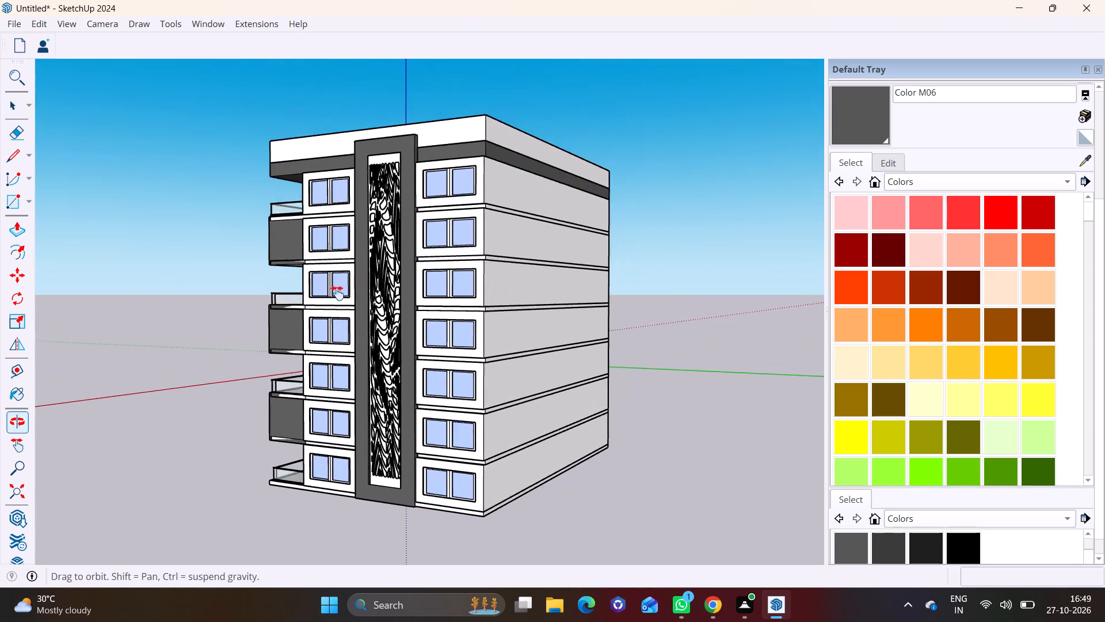
middle_click_drag(337, 293, 337, 294, "shift")
middle_click_drag(412, 317, 843, 358)
middle_click_drag(479, 351, 634, 341)
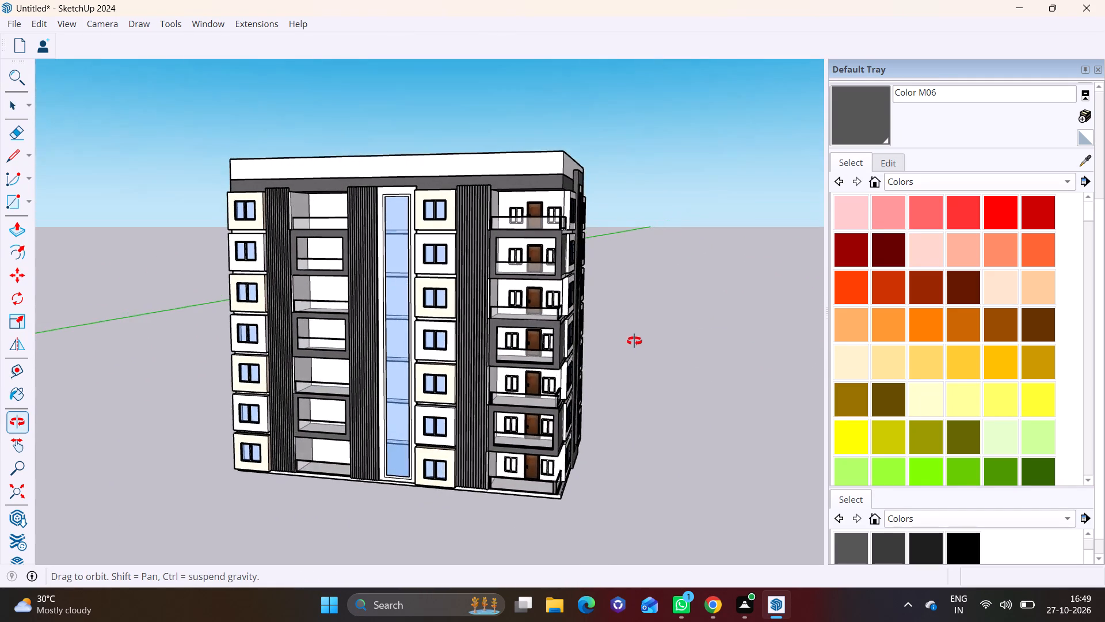
middle_click_drag(634, 341, 637, 291)
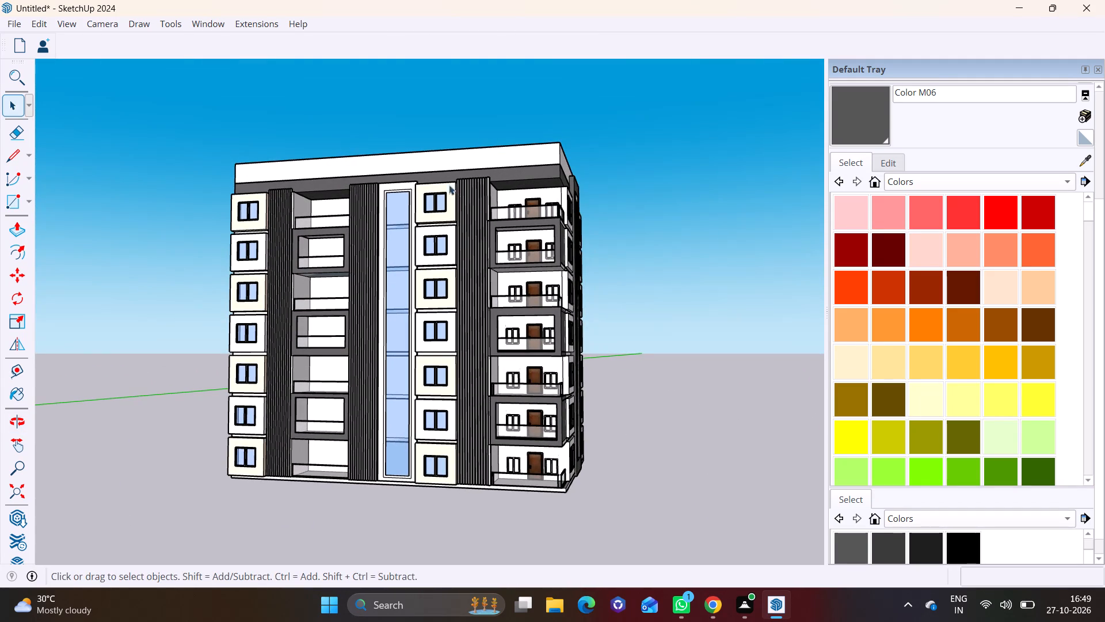
middle_click_drag(432, 160, 362, 215, "shift")
middle_click_drag(371, 185, 405, 457)
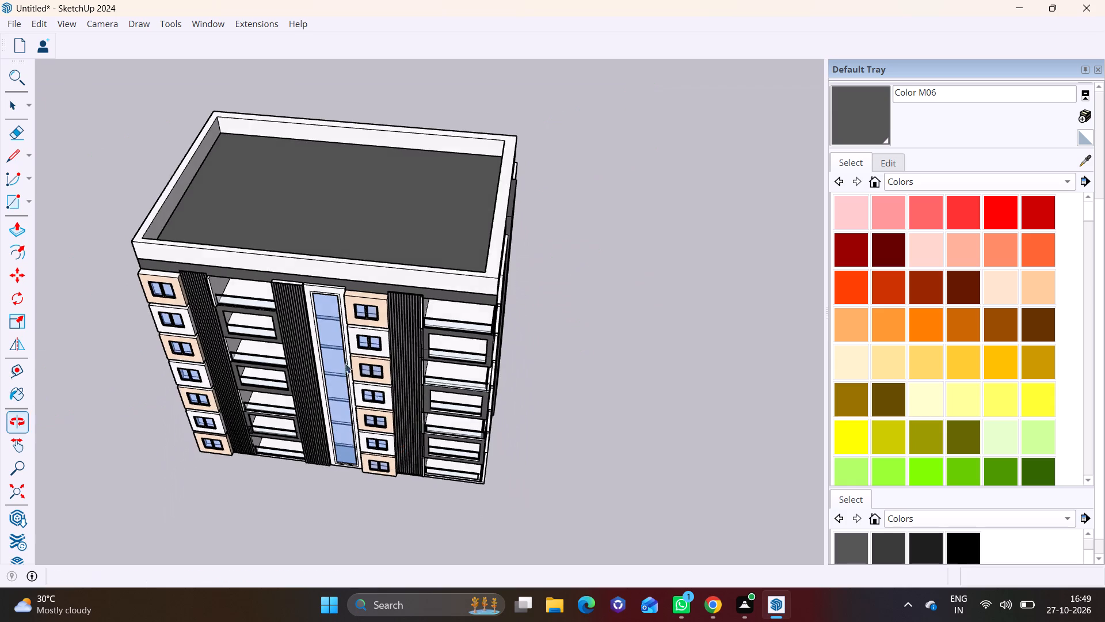
scroll(322, 304, "up", 10)
middle_click_drag(334, 212, 335, 346)
middle_click_drag(346, 314, 452, 244)
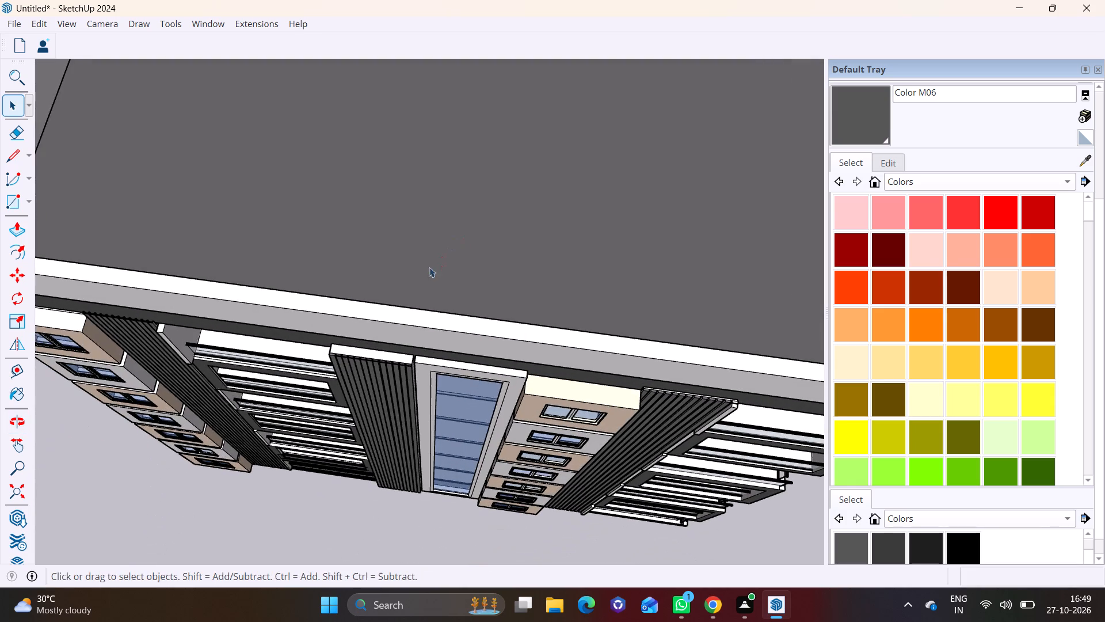
middle_click_drag(498, 293, 97, 254)
scroll(357, 262, "down", 3)
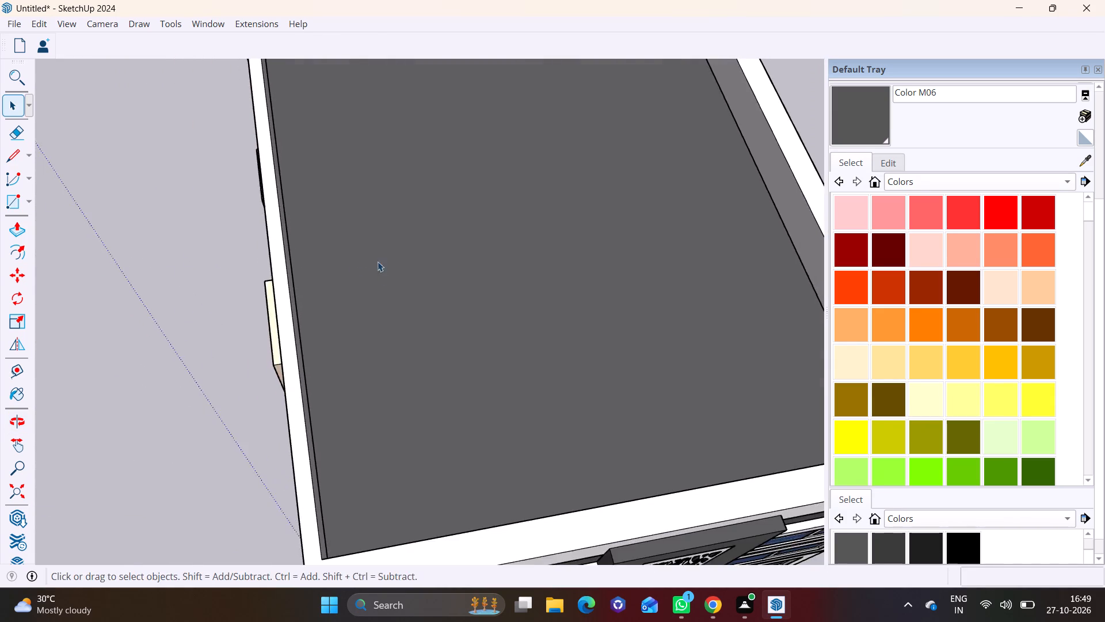
middle_click_drag(420, 259, 654, 224)
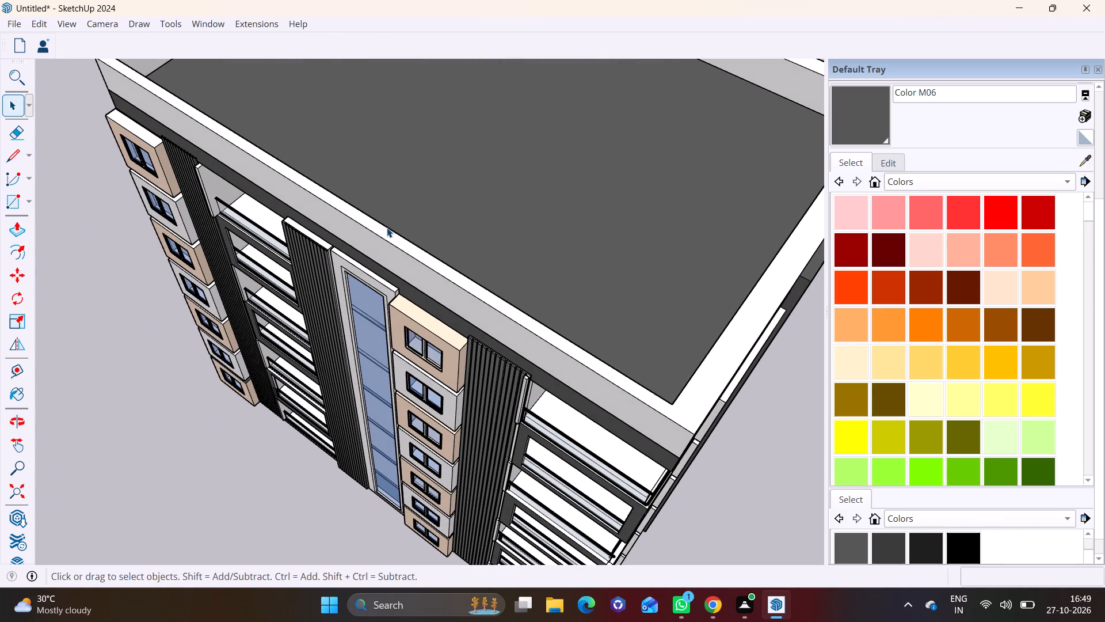
middle_click_drag(387, 227, 277, 226, "shift")
middle_click_drag(339, 274, 169, 277)
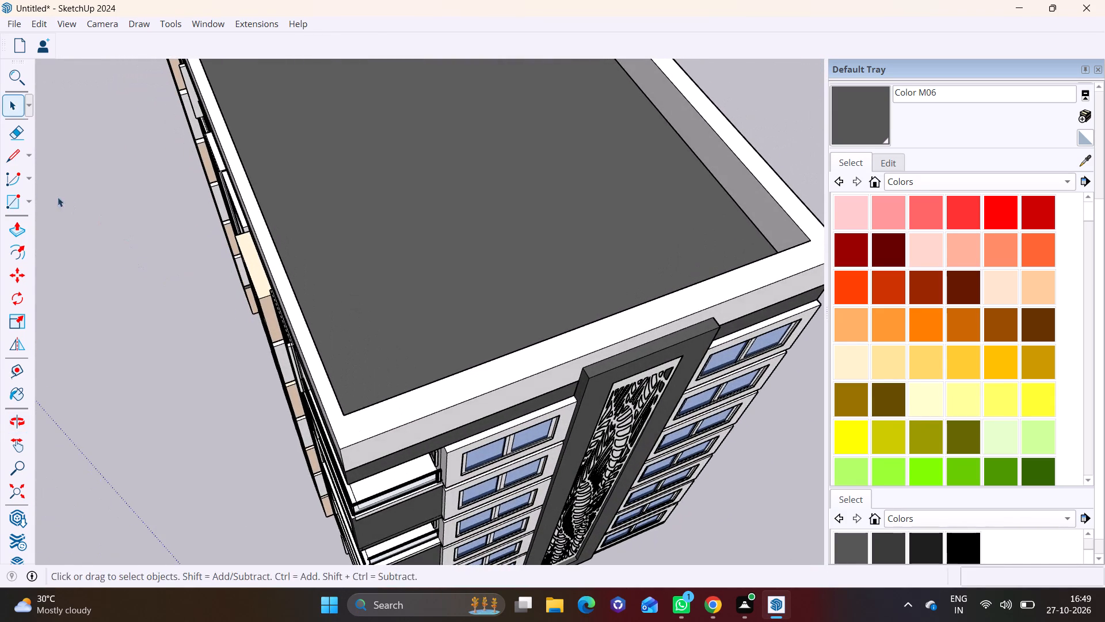
Draw a rectangle on the roof floor against the inner edge of the parapet on the striped-column side.
left_click(27, 198)
left_click(33, 212)
left_click(32, 202)
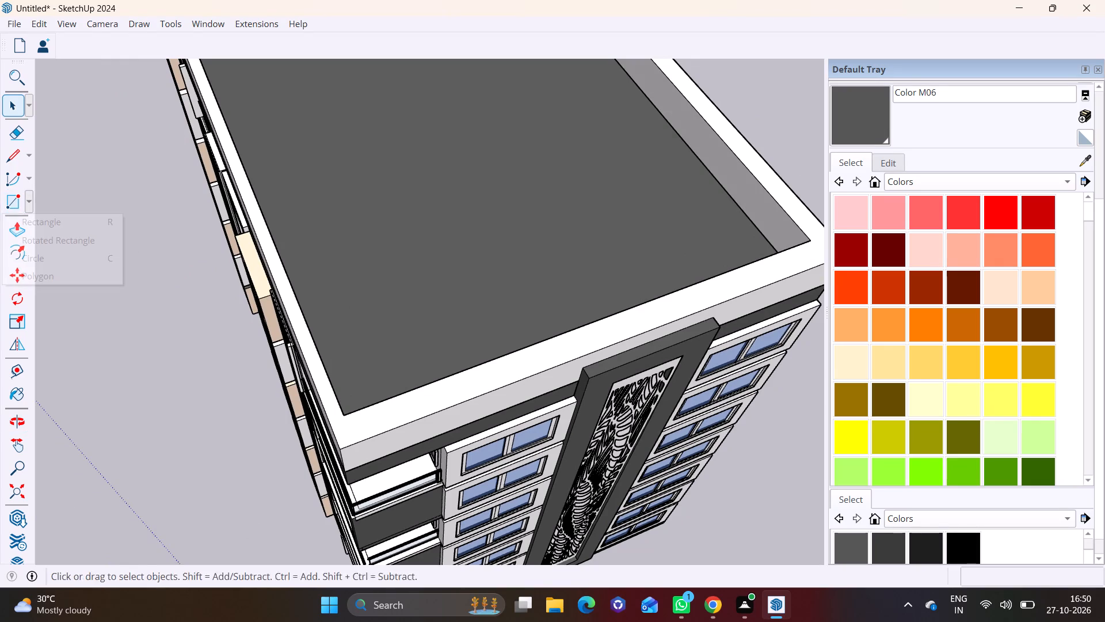
left_click(37, 221)
middle_click_drag(300, 190, 288, 210)
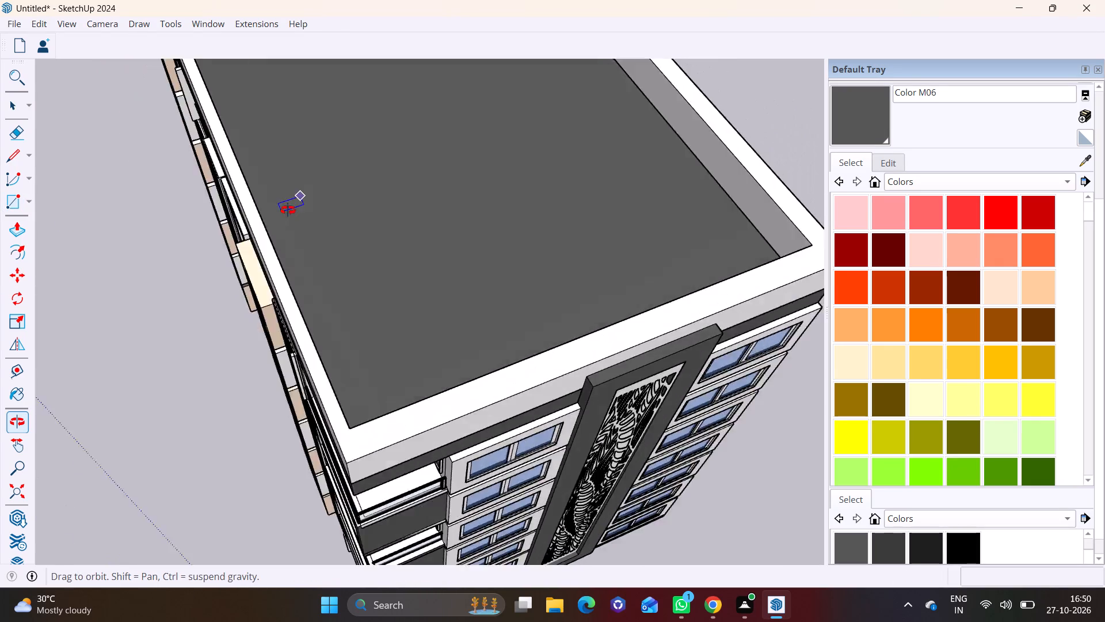
middle_click_drag(288, 210, 260, 238)
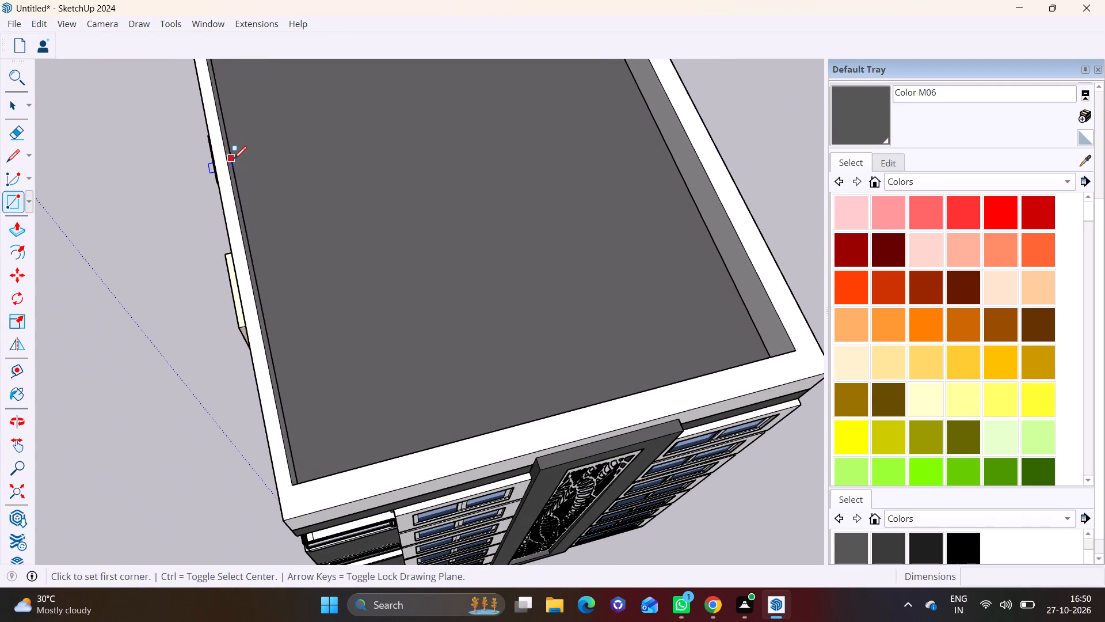
left_click(234, 159)
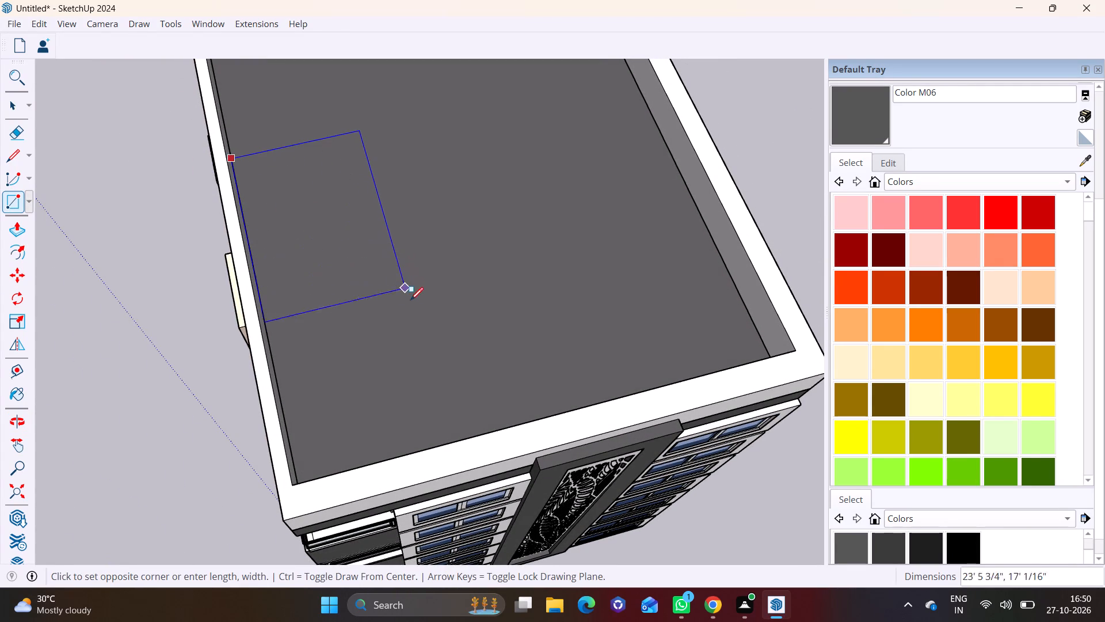
left_click(436, 313)
key("space")
Push/Pull the roof rectangle upward into a block rising above the parapet.
left_click(346, 277)
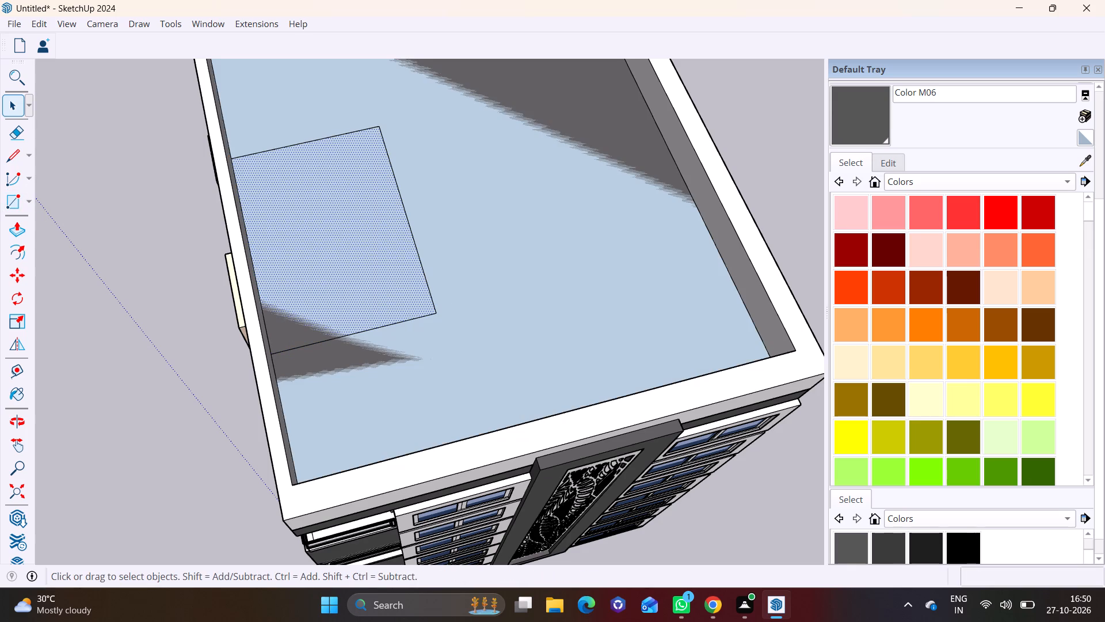
left_click(14, 227)
left_click(286, 261)
scroll(268, 154, "down", 1)
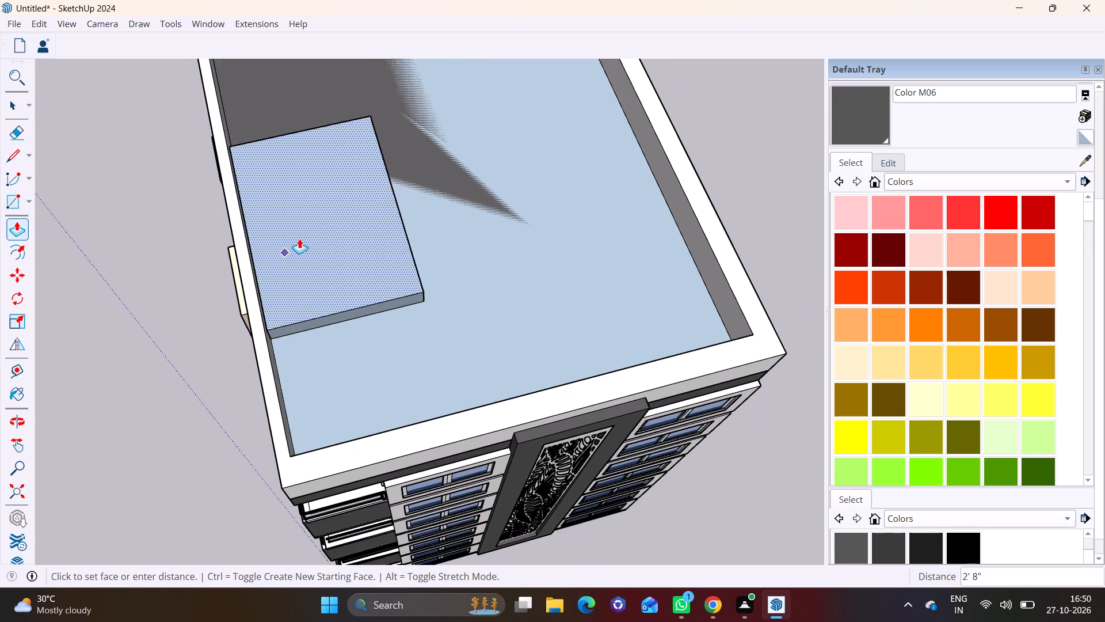
middle_click_drag(300, 238, 468, 82)
left_click(420, 78)
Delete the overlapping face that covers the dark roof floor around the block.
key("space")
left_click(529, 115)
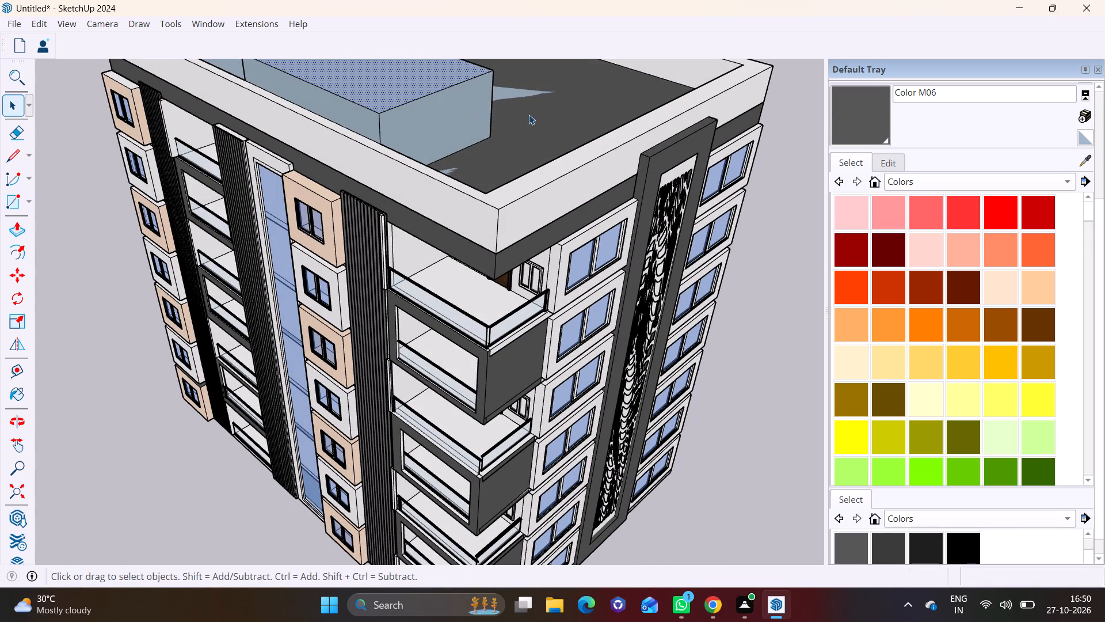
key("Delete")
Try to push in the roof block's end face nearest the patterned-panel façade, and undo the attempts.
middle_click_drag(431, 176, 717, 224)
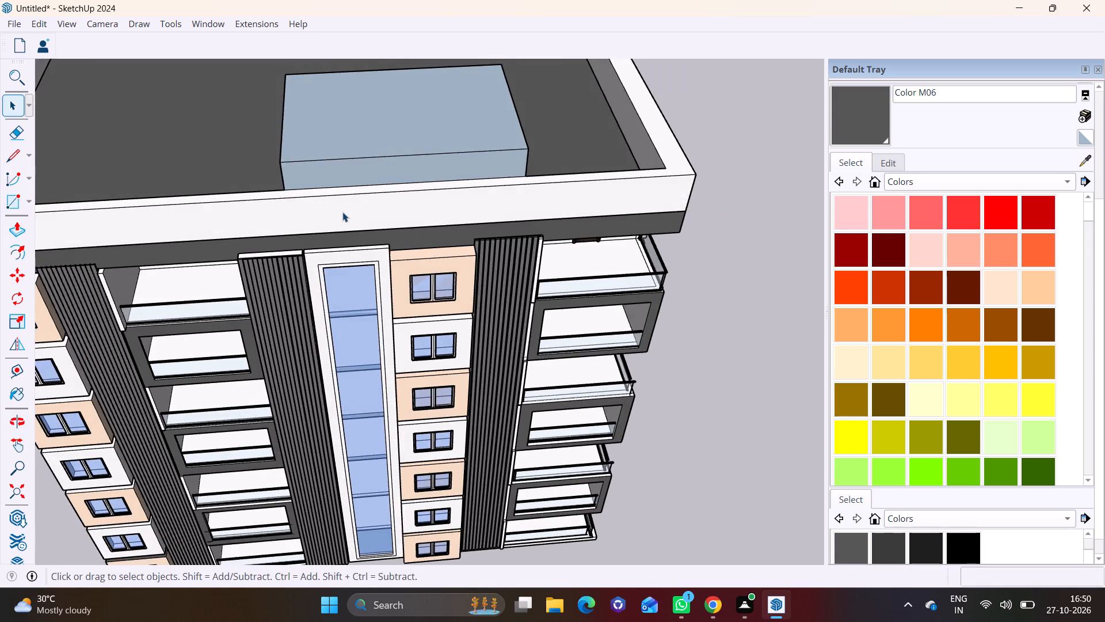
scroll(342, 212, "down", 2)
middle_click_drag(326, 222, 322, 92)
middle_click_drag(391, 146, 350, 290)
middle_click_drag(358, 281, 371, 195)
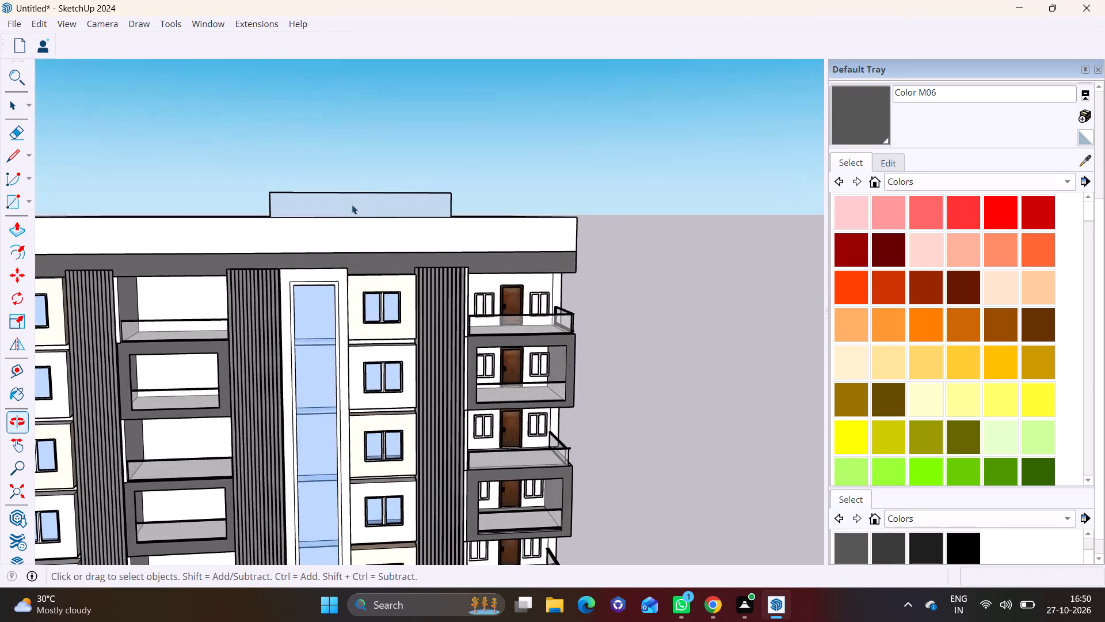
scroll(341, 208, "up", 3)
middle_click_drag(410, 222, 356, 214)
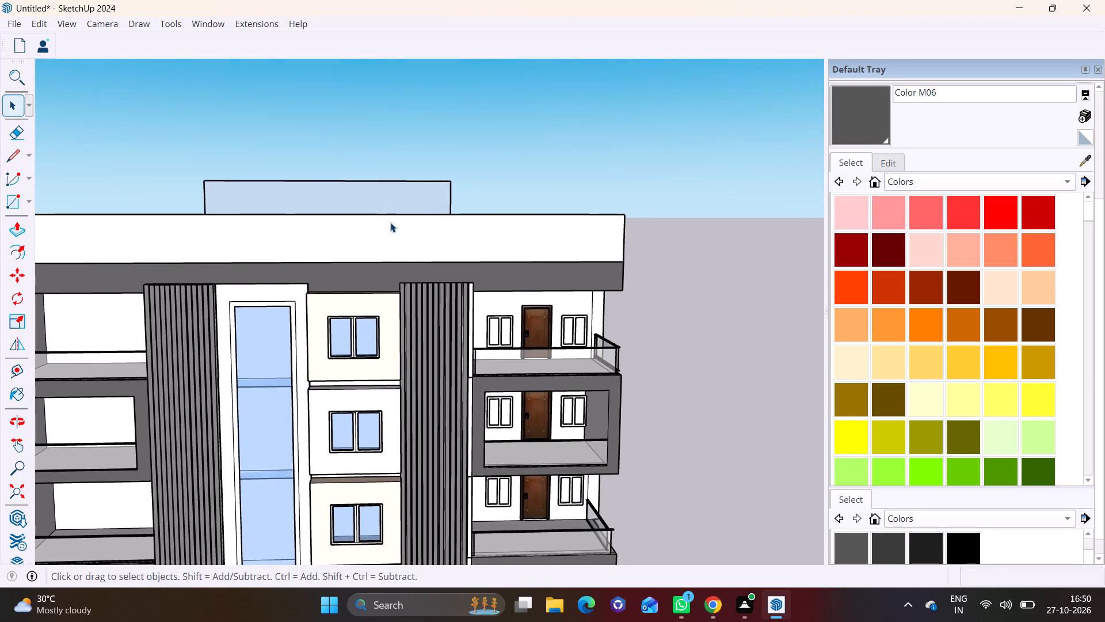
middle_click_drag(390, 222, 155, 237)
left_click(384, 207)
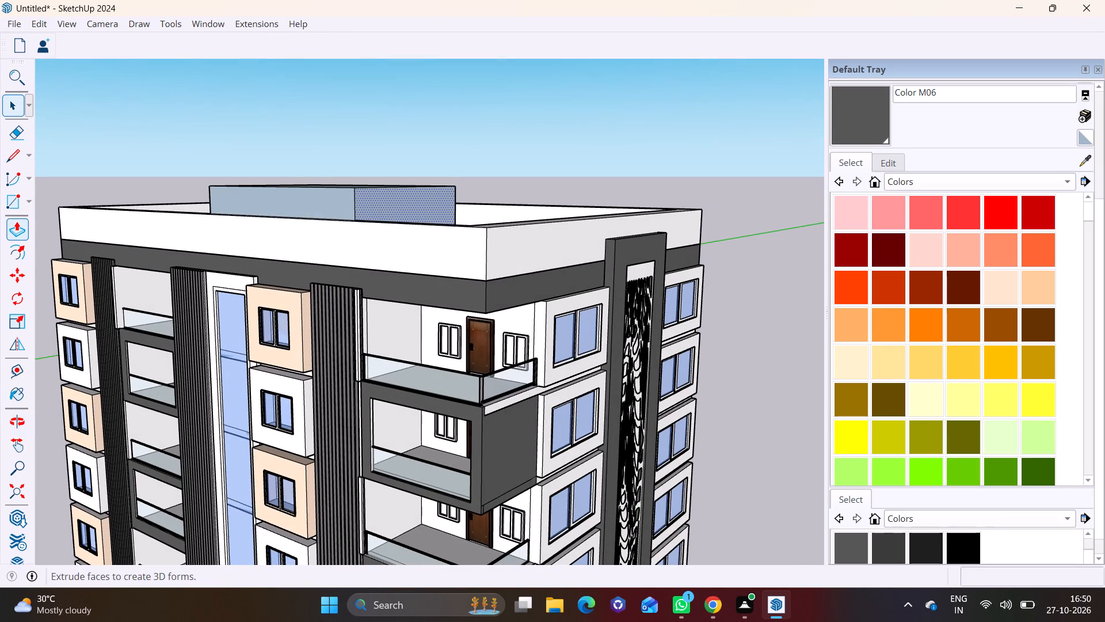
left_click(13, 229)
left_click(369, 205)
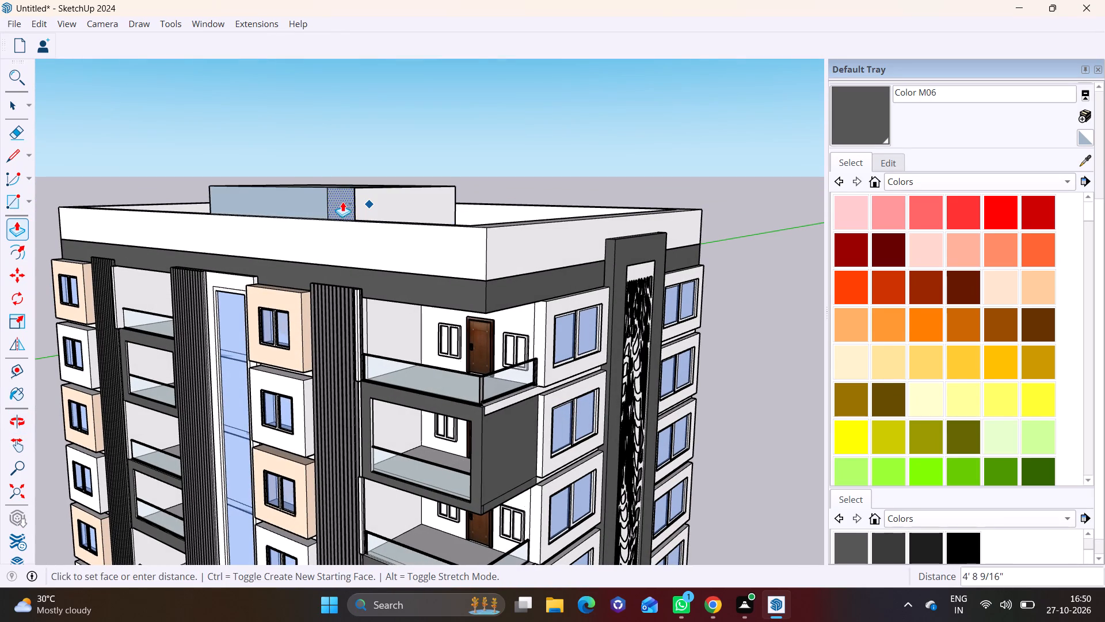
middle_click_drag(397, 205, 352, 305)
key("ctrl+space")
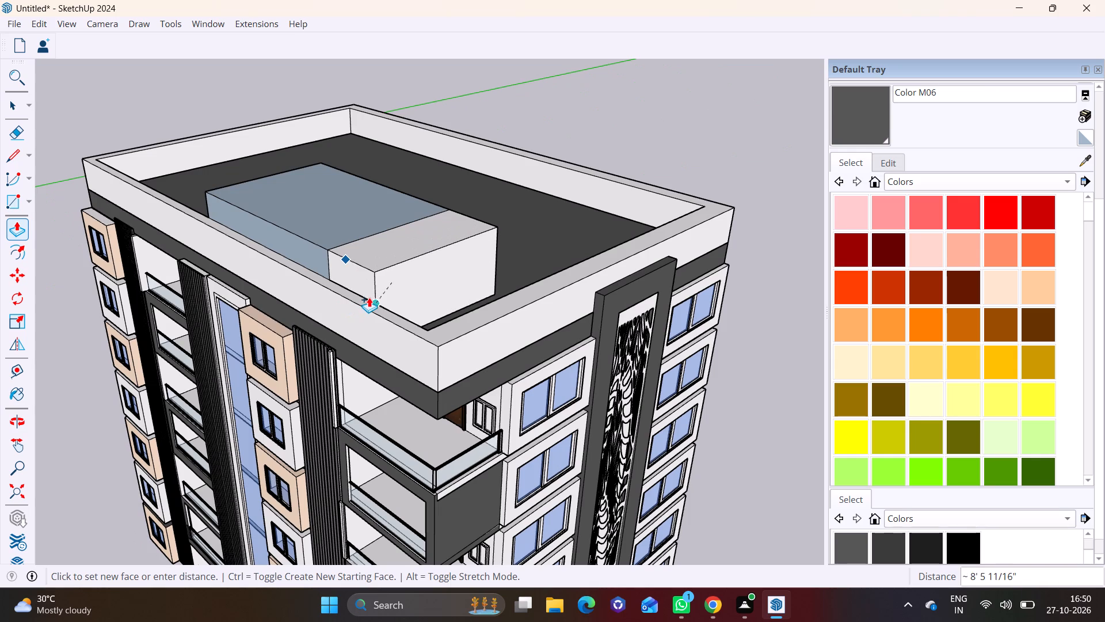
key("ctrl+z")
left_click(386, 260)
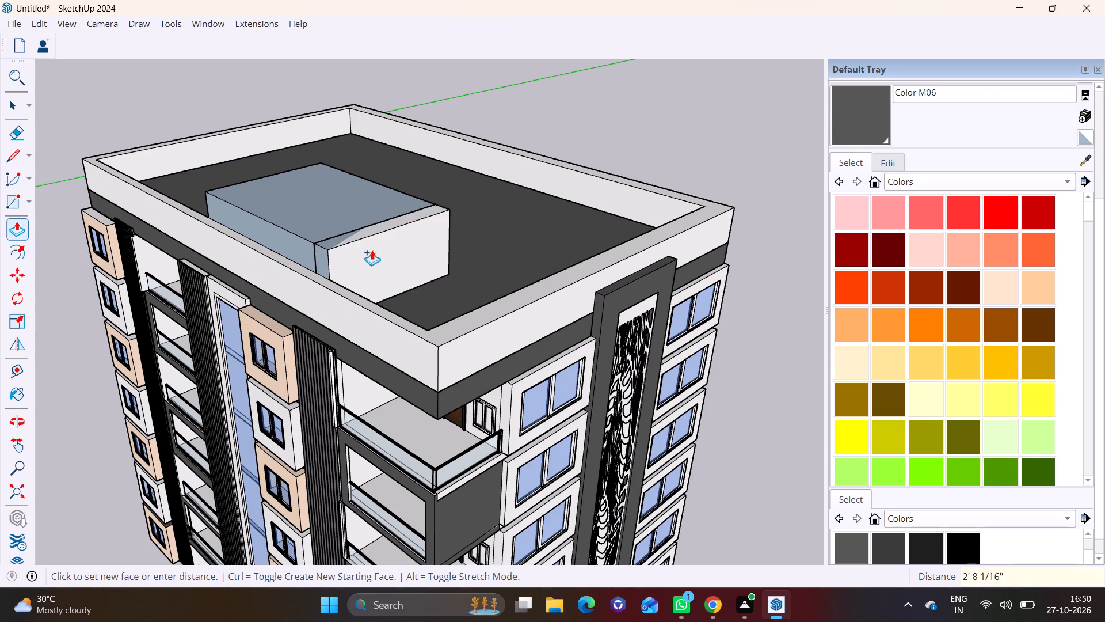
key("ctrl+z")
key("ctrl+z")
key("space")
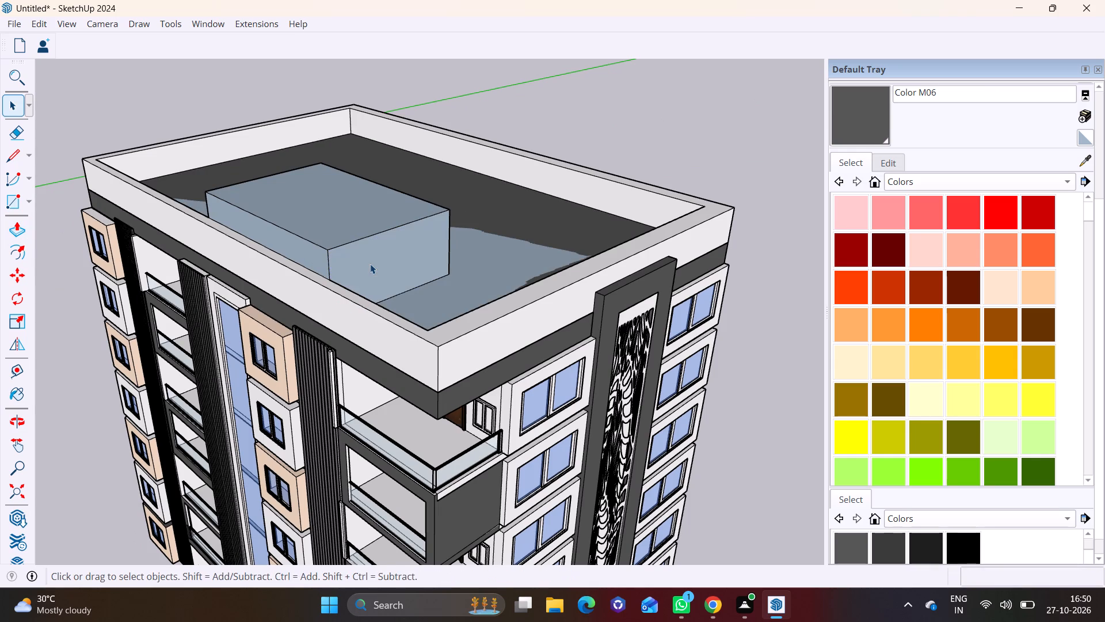
Shorten the roof block by pushing its end face inward about 10' 7", plus a second smaller push.
left_click(370, 264)
left_click(10, 231)
left_click(388, 272)
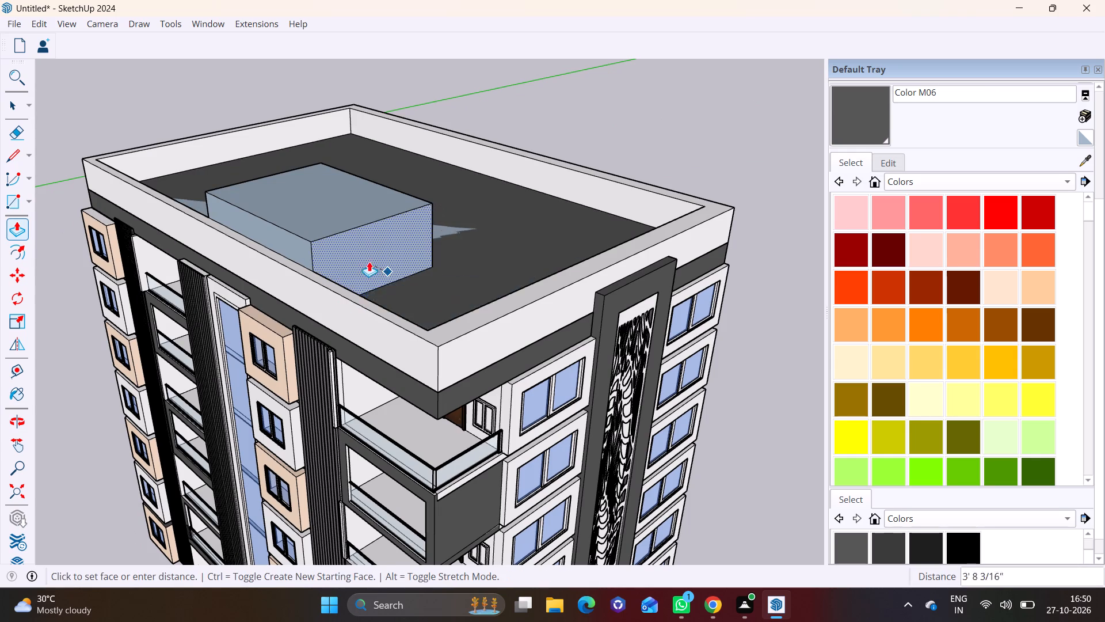
left_click(338, 244)
middle_click_drag(341, 283, 426, 203)
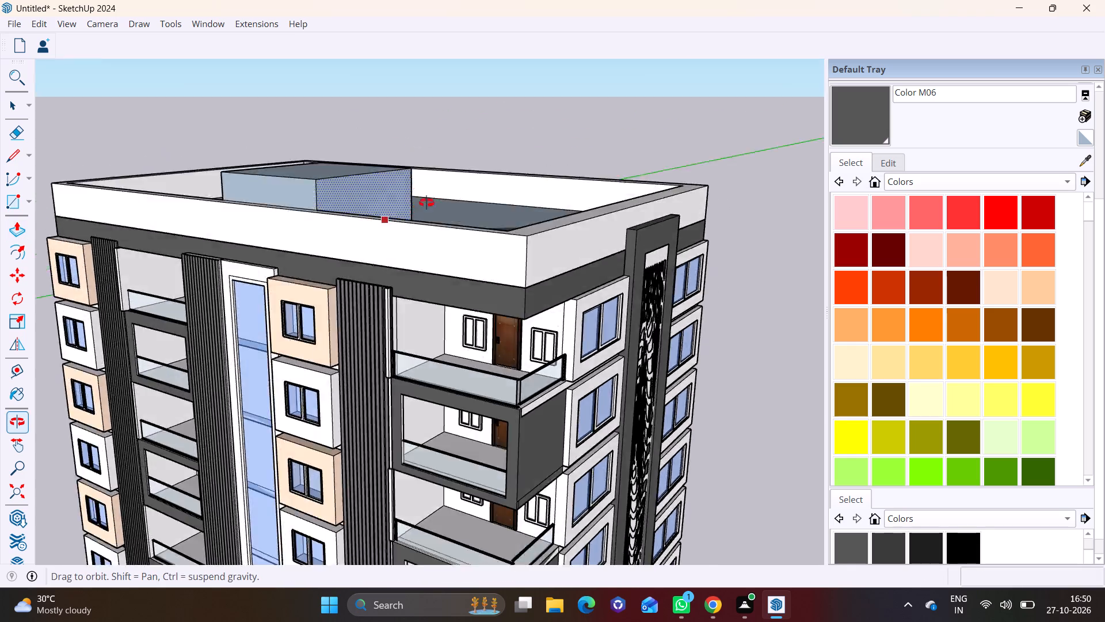
middle_click_drag(426, 203, 345, 306)
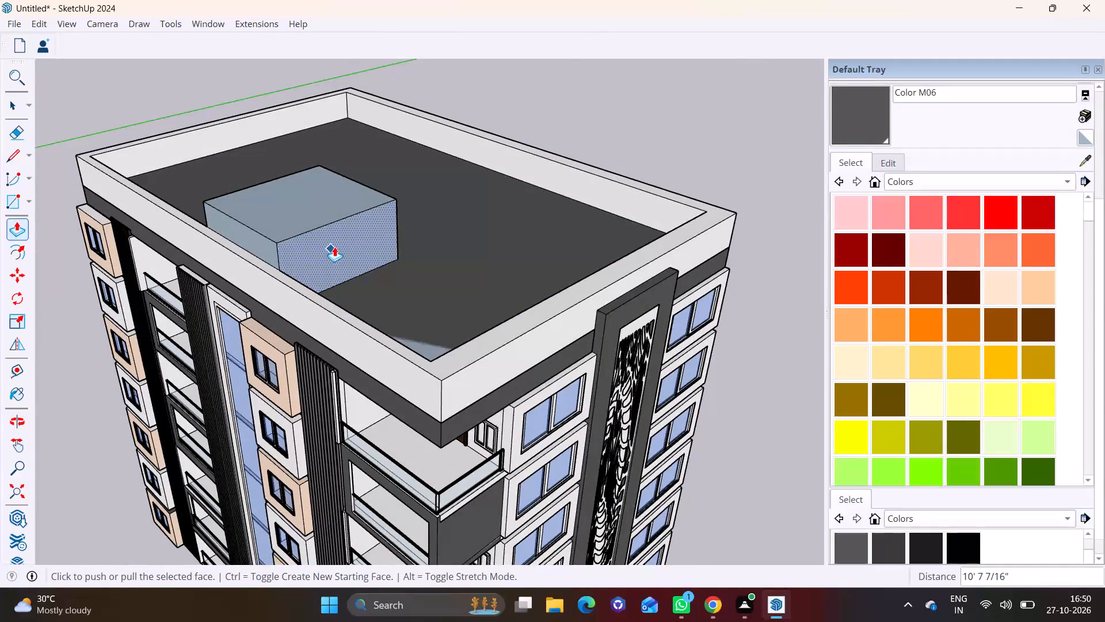
left_click(334, 246)
left_click(312, 234)
key("space")
Raise the roof block's top face by about 1' 3".
left_click(296, 203)
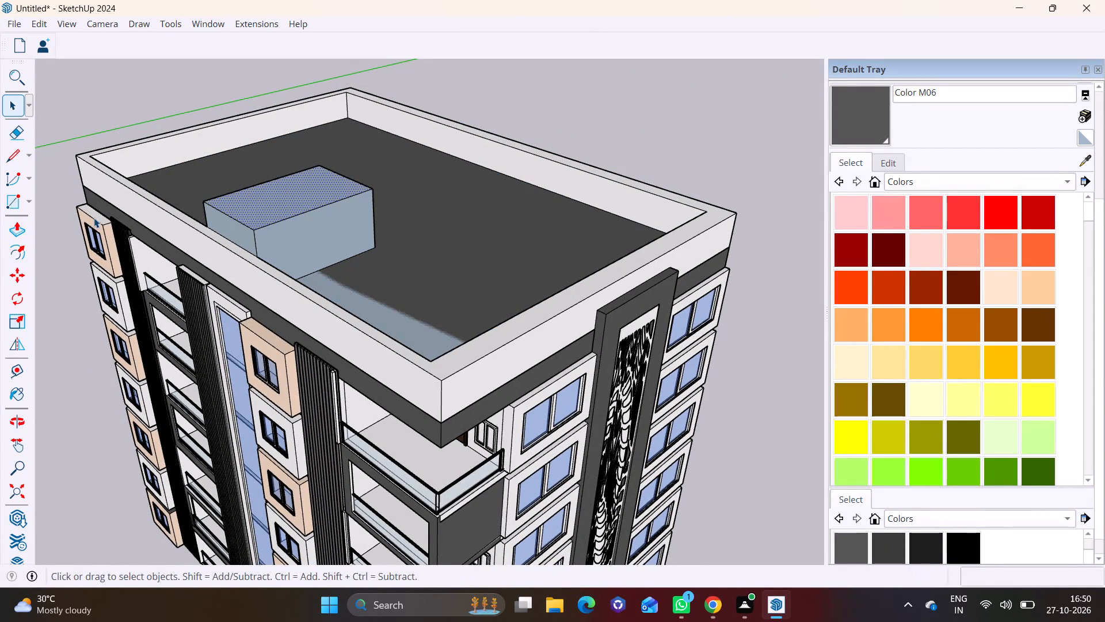
left_click(20, 232)
left_click(260, 212)
left_click(263, 203)
Draw a horizontal line about 19' 8" long across the block's side face opposite the pushed-in end.
middle_click_drag(216, 271, 282, 275)
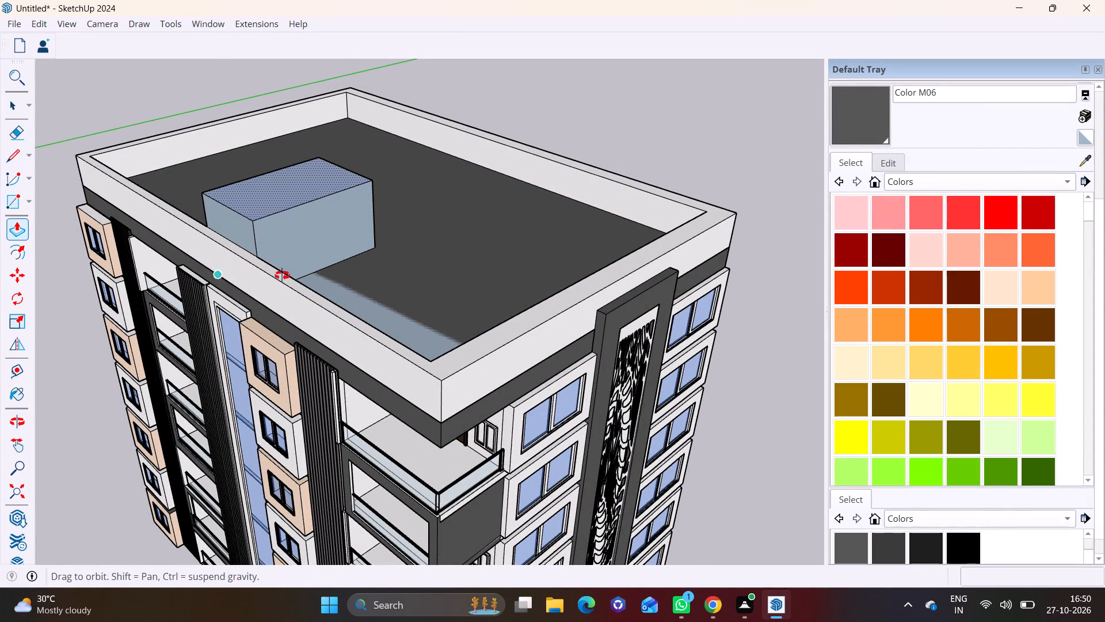
middle_click_drag(282, 275, 596, 232)
scroll(422, 252, "up", 5)
middle_click_drag(475, 278, 687, 326)
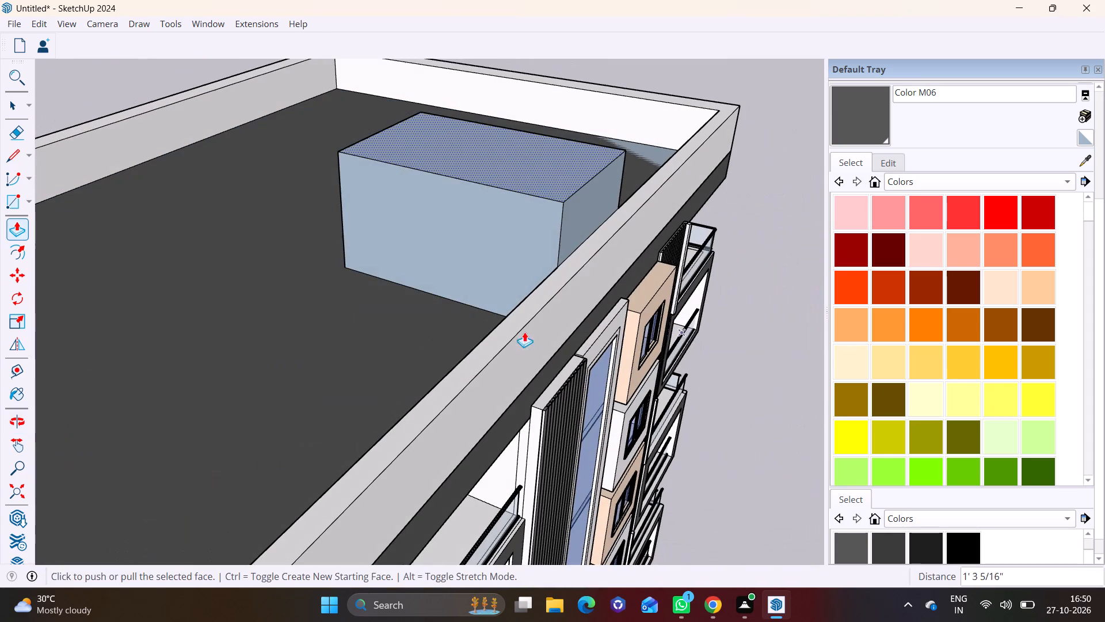
left_click(7, 155)
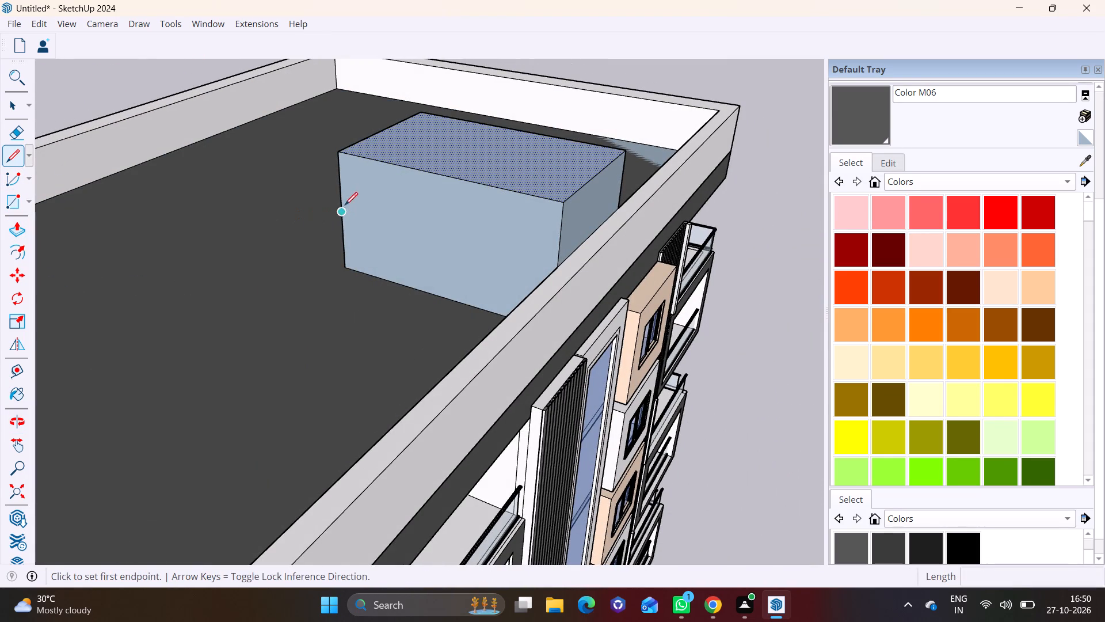
left_click(342, 194)
left_click(557, 246)
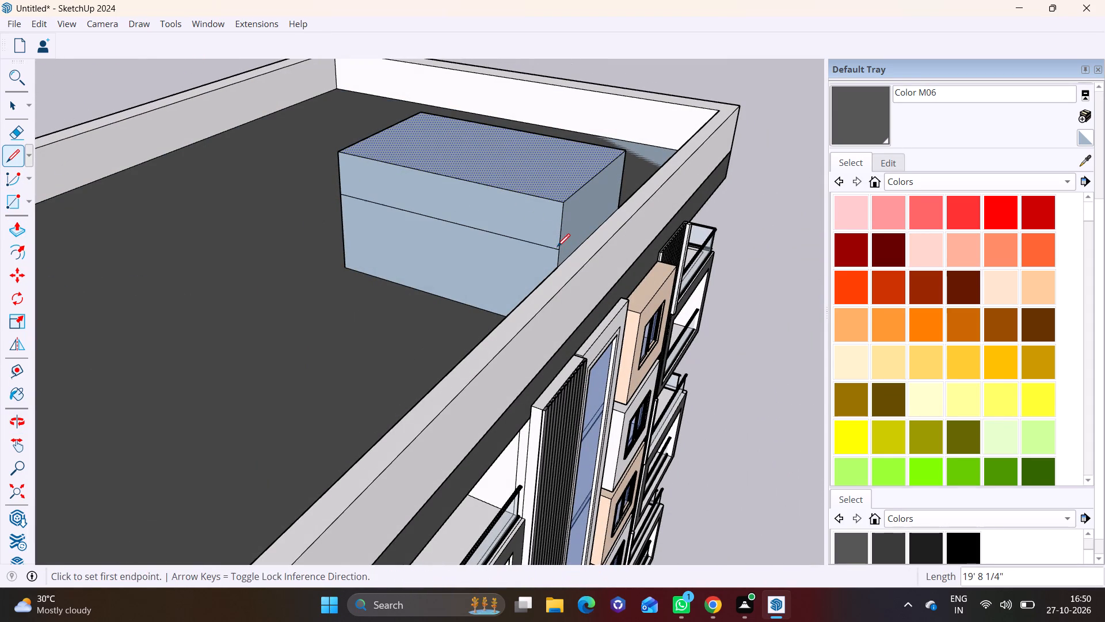
key("space")
Pull the face below the dividing line outward about 4' 9" to form a lower step on the block.
left_click(458, 261)
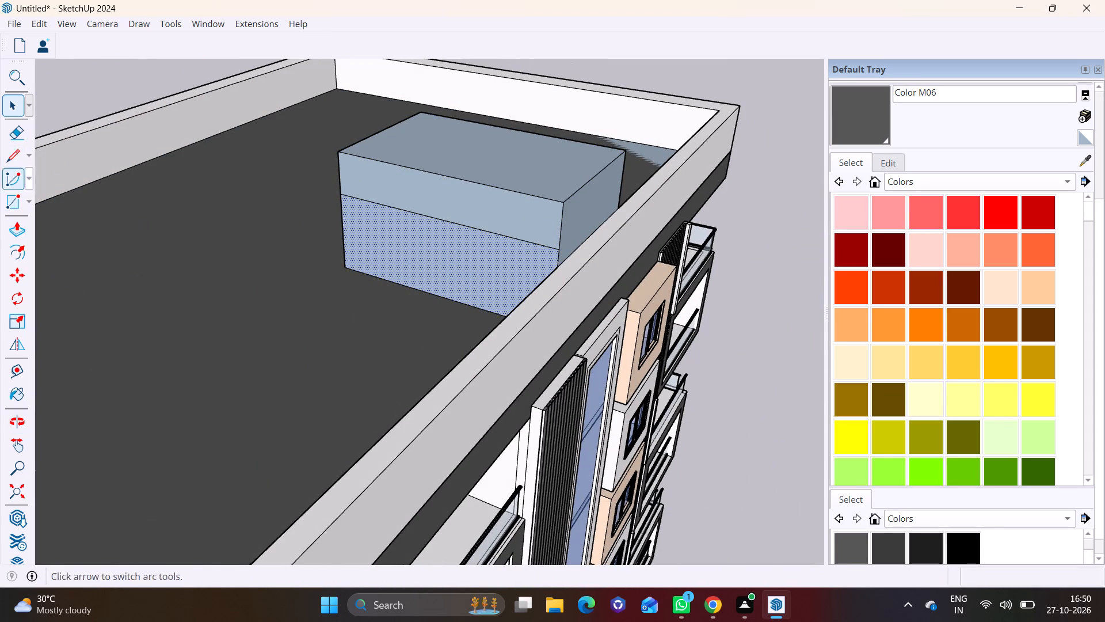
left_click(15, 232)
left_click(412, 251)
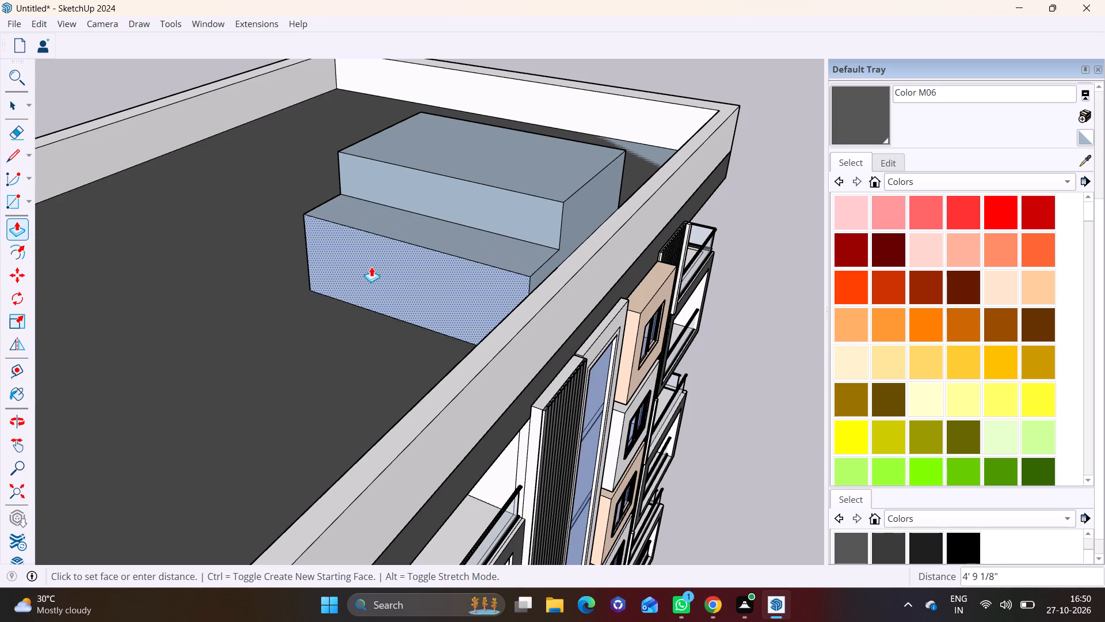
left_click(364, 270)
Raise the top face of the block's lower step by about 1' 8".
middle_click_drag(561, 360, 345, 231)
scroll(456, 232, "down", 2)
middle_click_drag(451, 325, 250, 335)
middle_click_drag(292, 216, 428, 494, "shift")
scroll(391, 411, "up", 5)
middle_click_drag(387, 431, 386, 446)
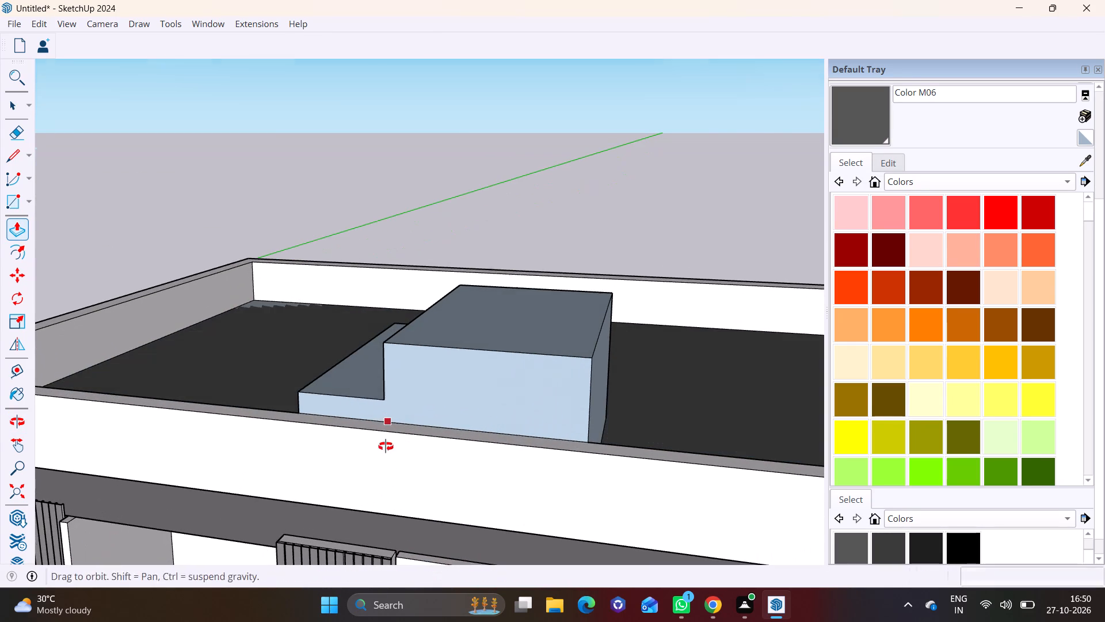
middle_click_drag(386, 446, 386, 447)
key("space")
left_click(364, 378)
left_click(16, 229)
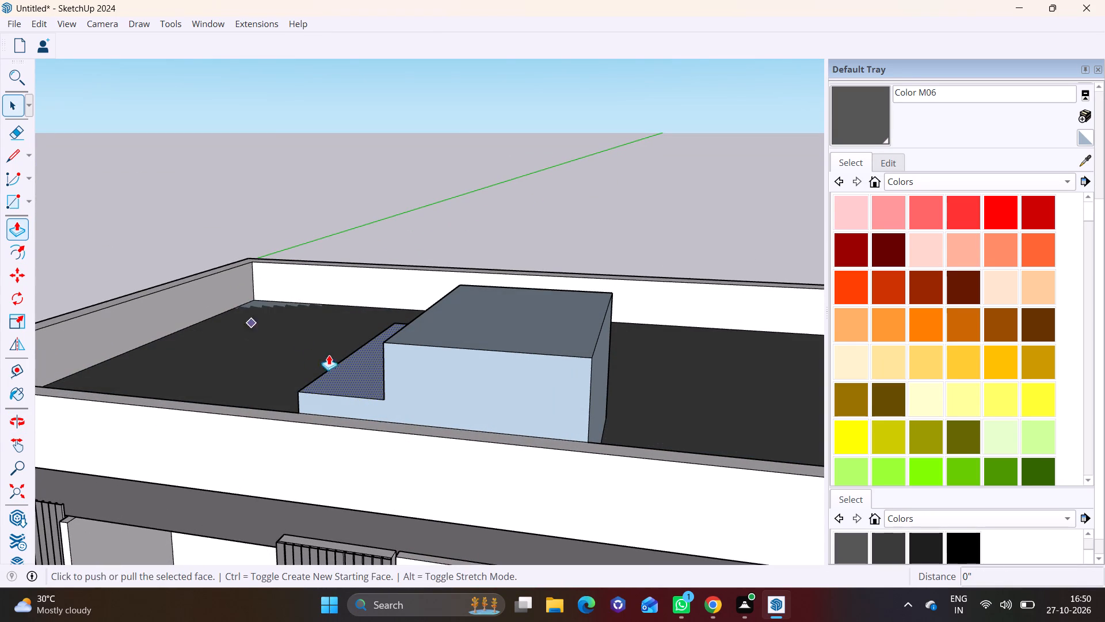
left_click(350, 371)
left_click(361, 348)
key("space")
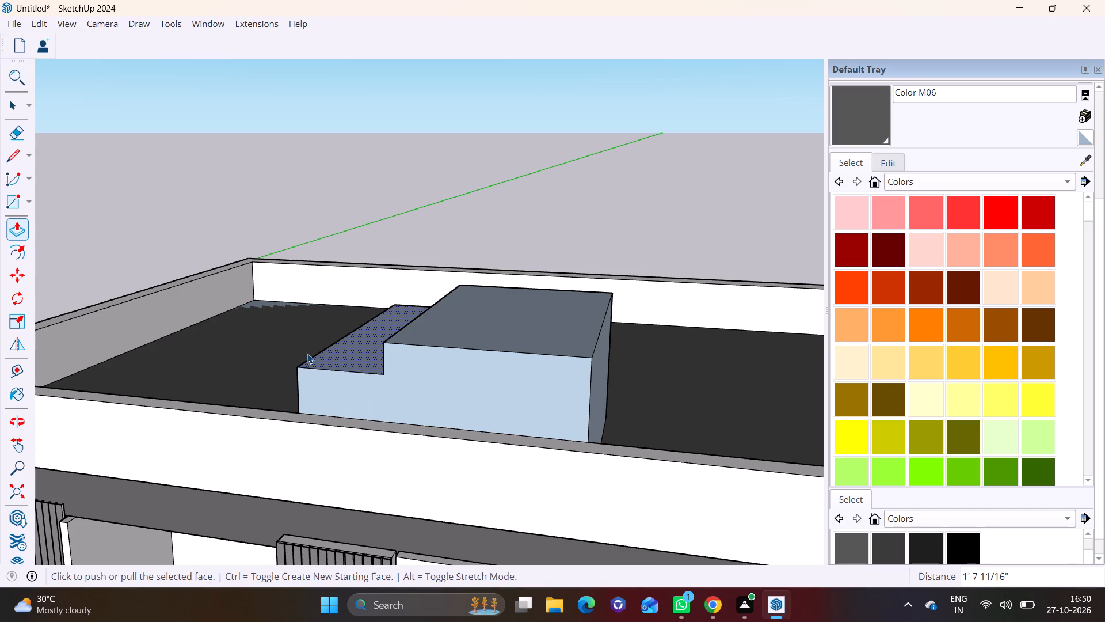
Delete the overlapping face on the dark roof floor beside the stepped block.
scroll(307, 376, "down", 8)
middle_click_drag(433, 418, 283, 431)
scroll(452, 520, "down", 1)
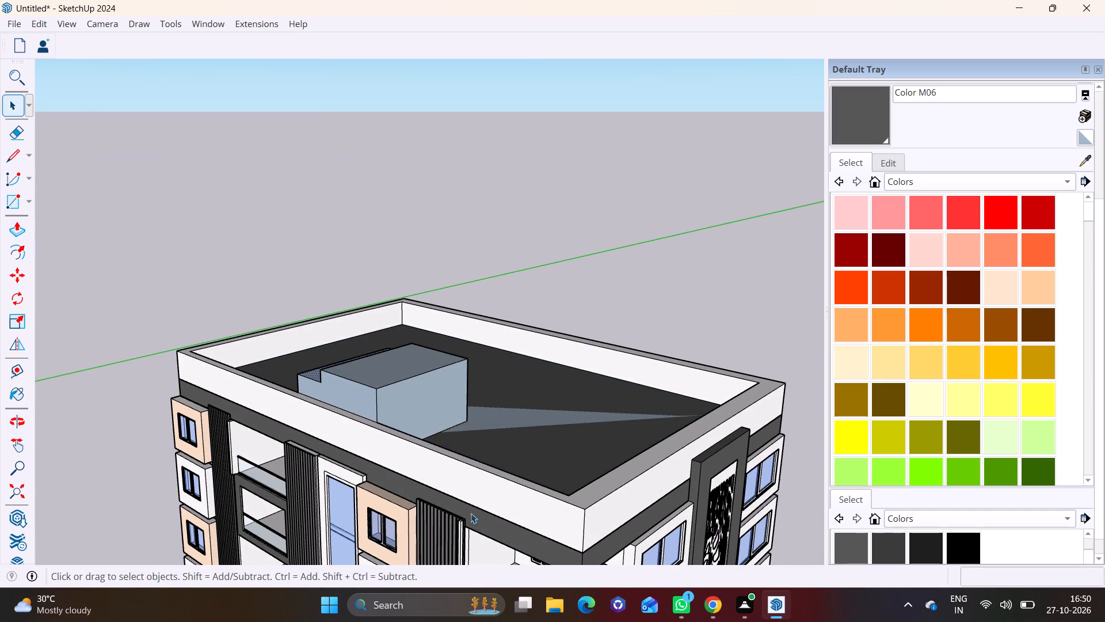
key("space")
left_click(512, 425)
key("Delete")
Examine the whole building exterior with its stepped rooftop block from a low viewpoint.
scroll(521, 442, "down", 4)
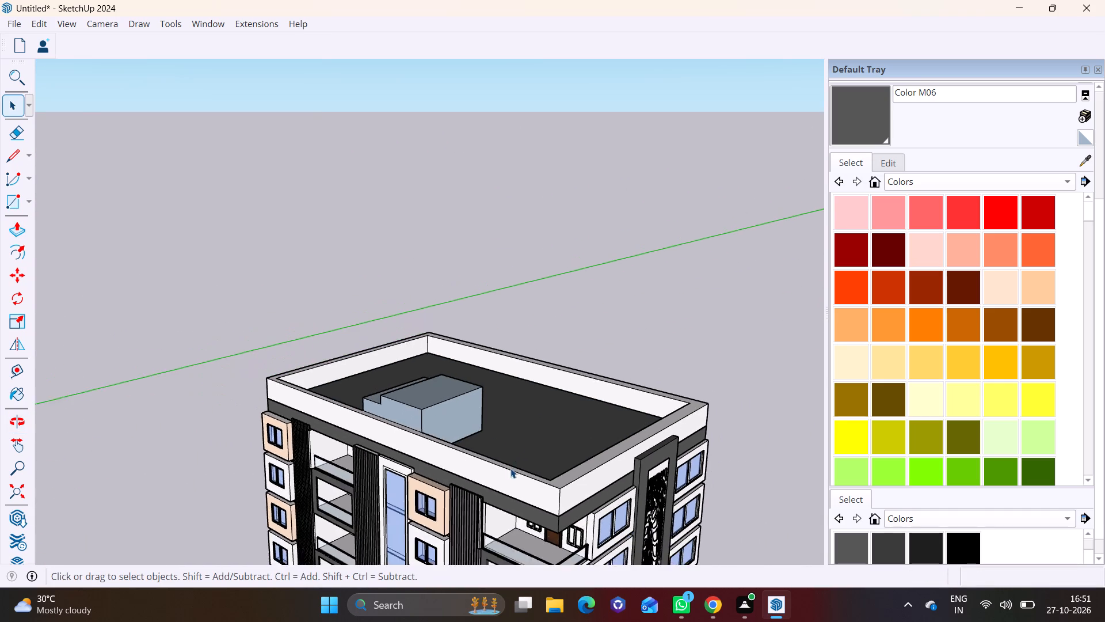
middle_click_drag(510, 469, 530, 356)
scroll(499, 482, "down", 2)
middle_click_drag(497, 484, 430, 331, "shift")
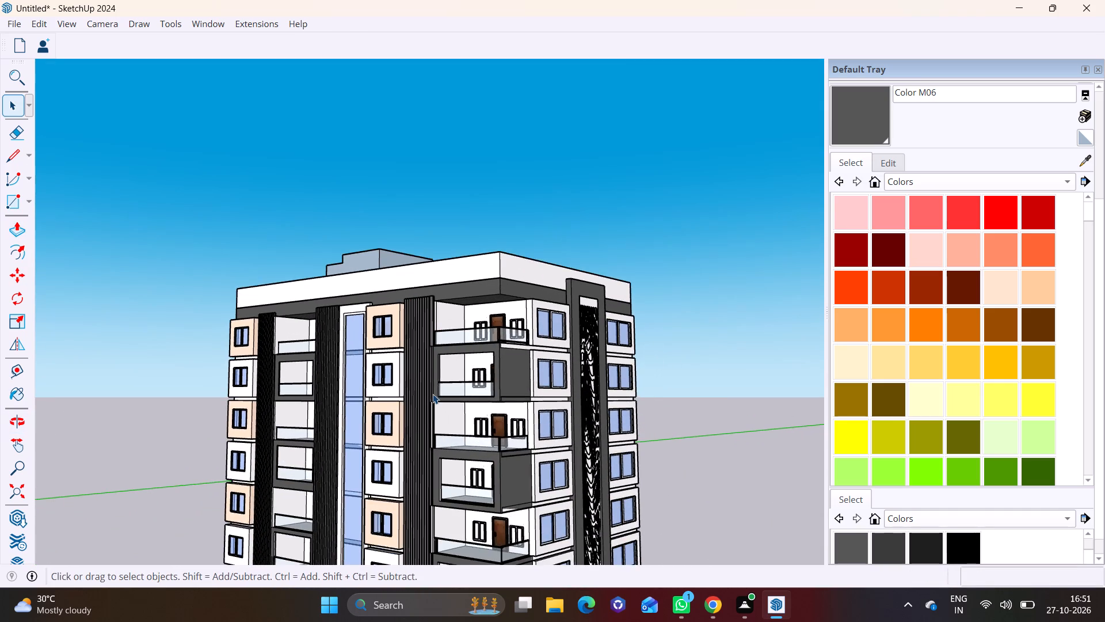
scroll(433, 394, "down", 4)
middle_click_drag(452, 424, 444, 304, "shift")
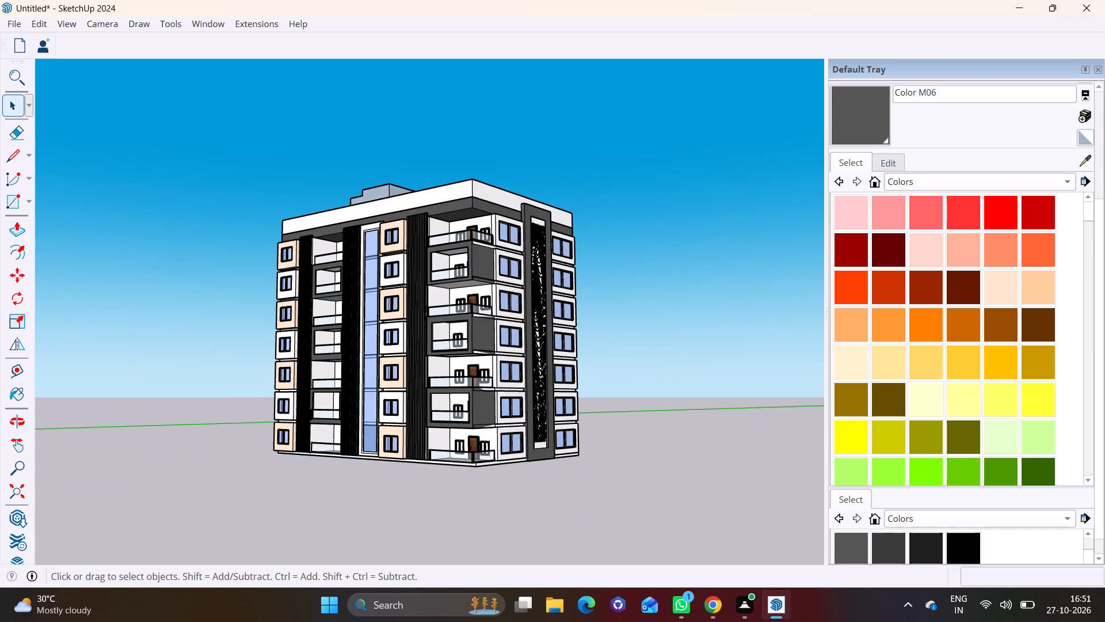
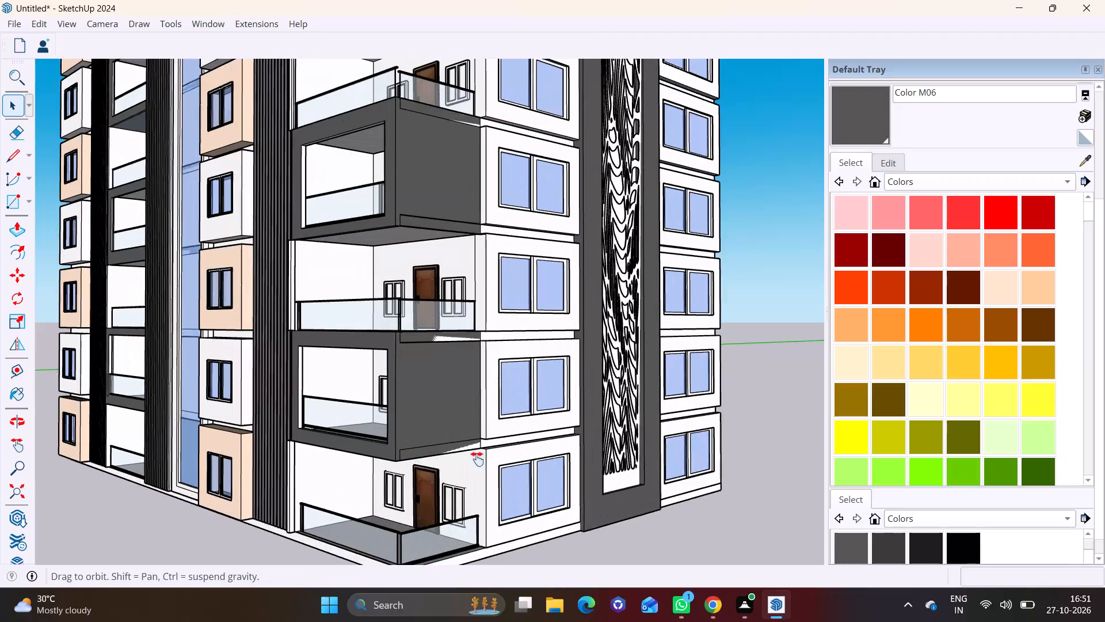
Delete the full-height blue glass face from the tall framed opening beside the dark ribbed strip on the front facade.
middle_click_drag(356, 438, 446, 450)
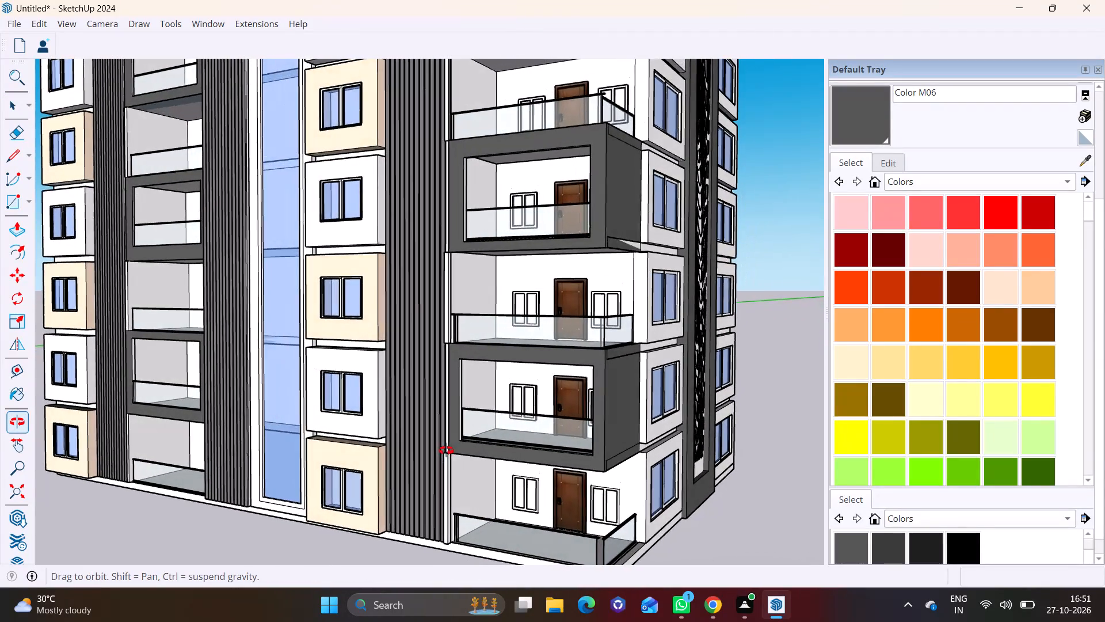
middle_click_drag(446, 450, 452, 455)
scroll(399, 437, "down", 5)
middle_click_drag(381, 451, 449, 458, "shift")
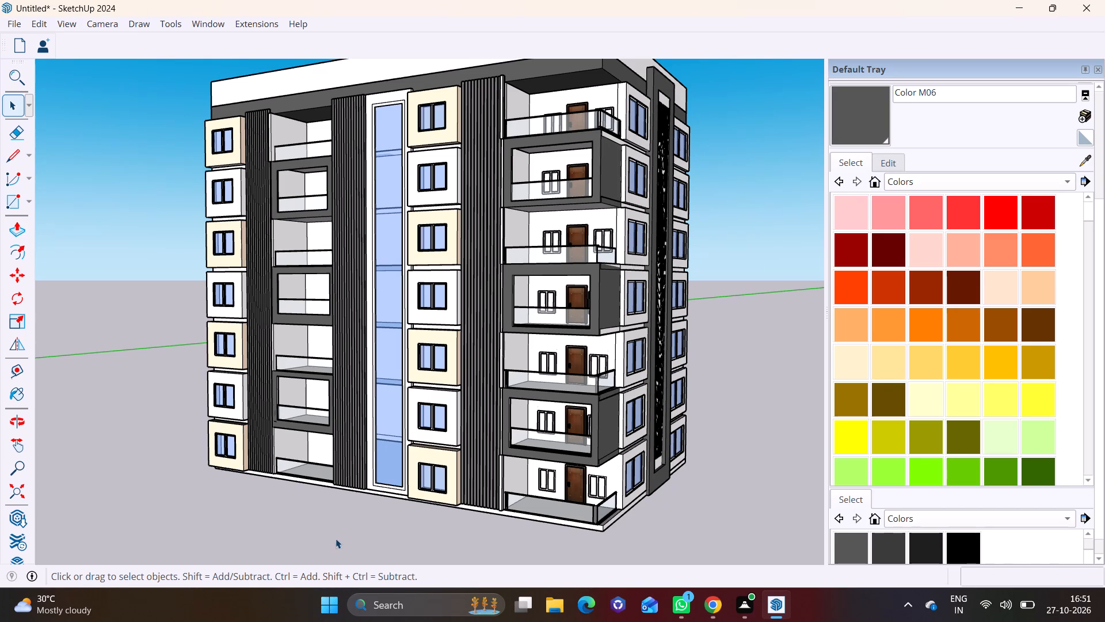
scroll(293, 396, "up", 3)
left_click(421, 387)
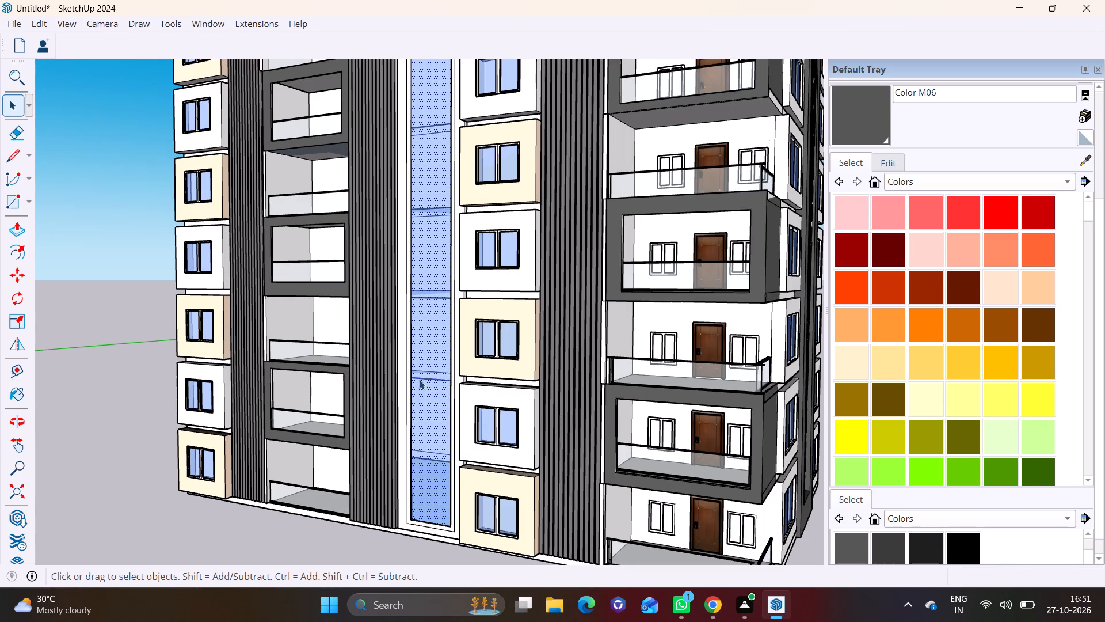
key("Delete")
Search 3D Warehouse for GLASS, replacing the CNC CUTTING search.
scroll(423, 392, "down", 2)
middle_click_drag(424, 392, 420, 392)
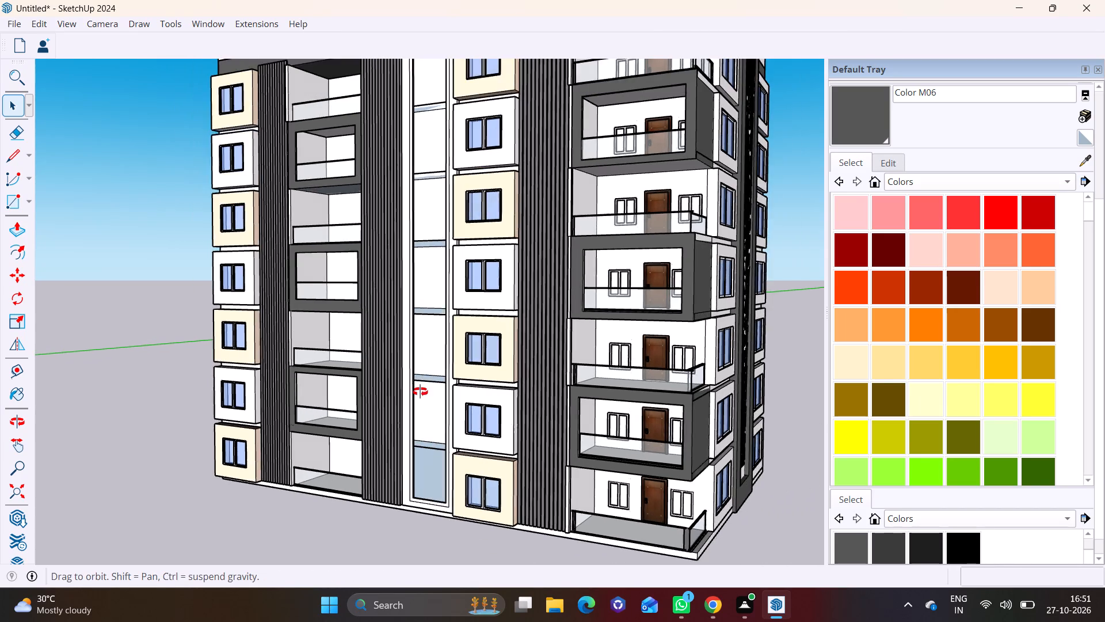
middle_click_drag(420, 392, 394, 433)
scroll(394, 433, "up", 1)
scroll(397, 423, "down", 2)
middle_click_drag(398, 413, 408, 544, "shift")
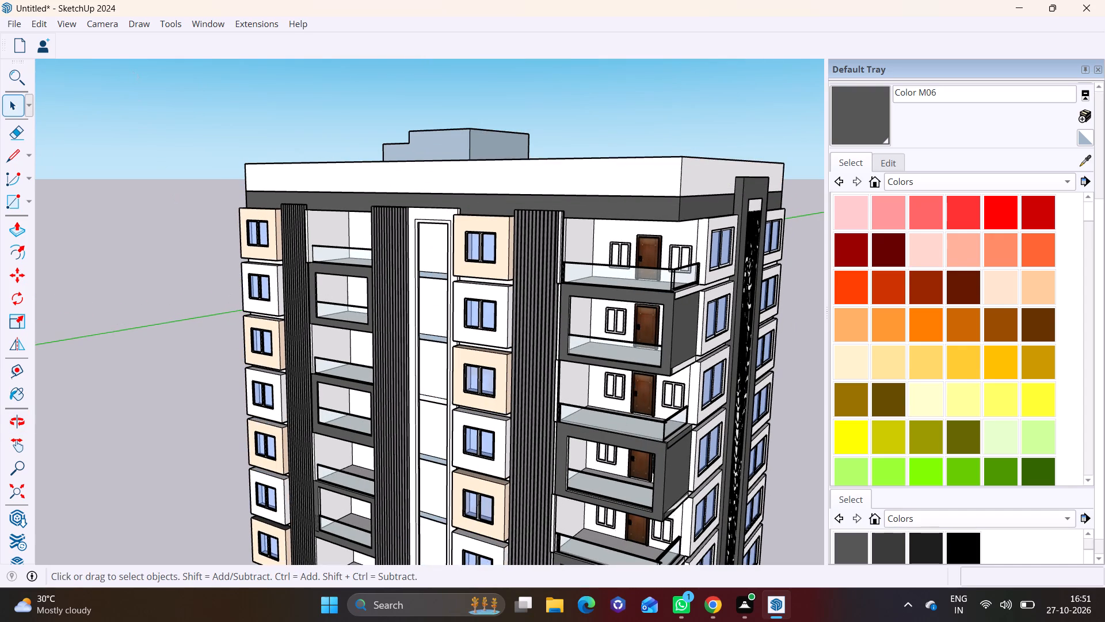
left_click(218, 28)
left_click(233, 141)
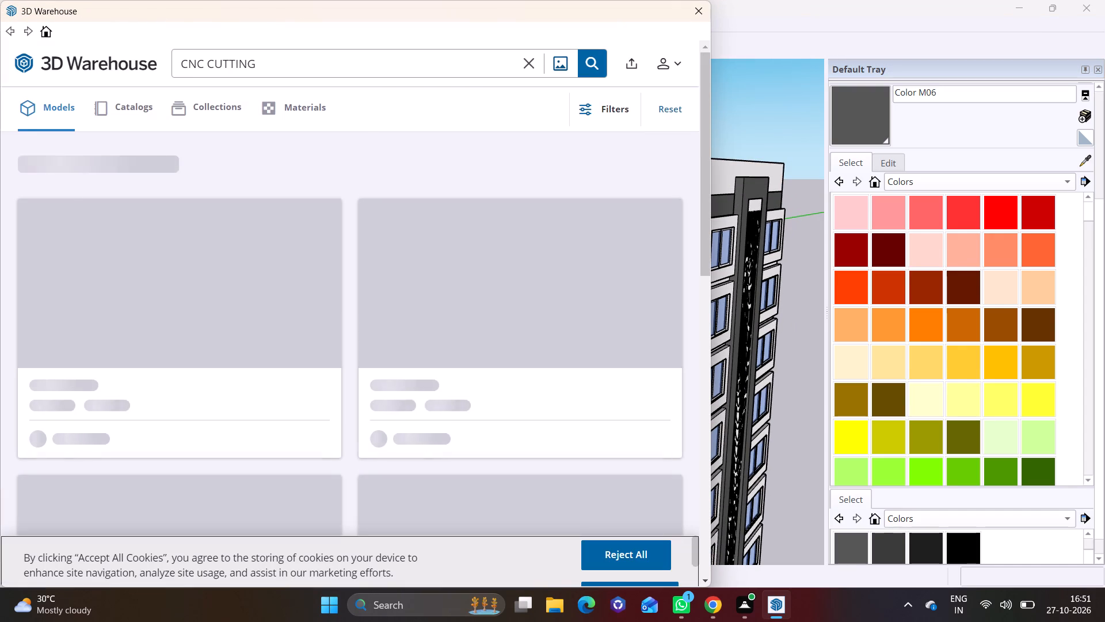
left_click(534, 63)
left_click(387, 62)
type("GLASS")
key("Return")
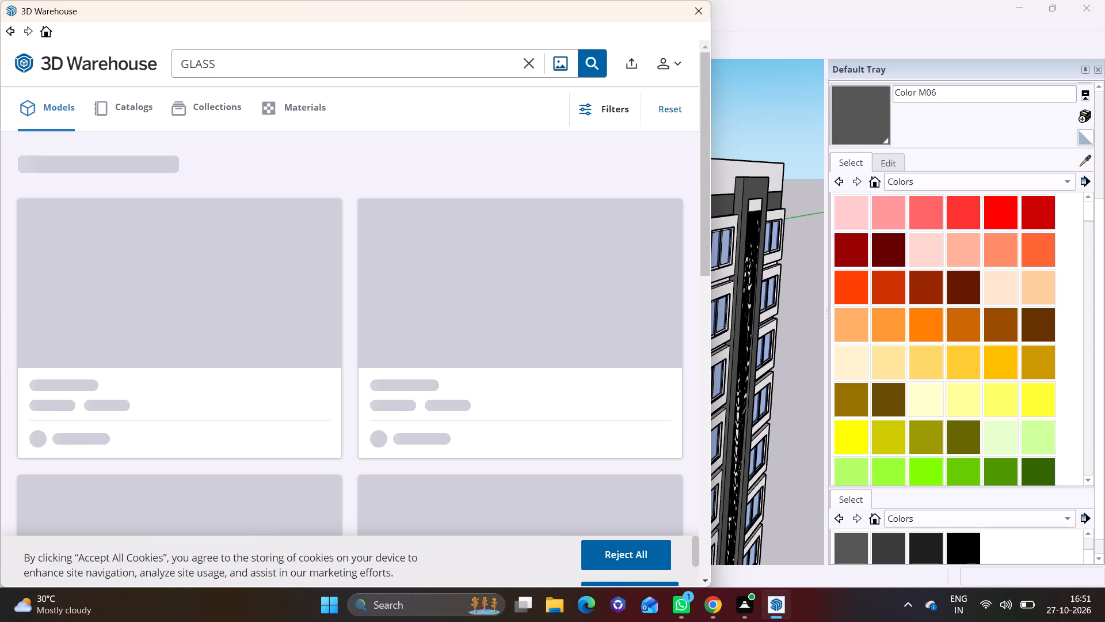
Download the 20 KB flat pane model named "glass" into the model and place it near the top of the tall opening.
scroll(352, 331, "down", 2)
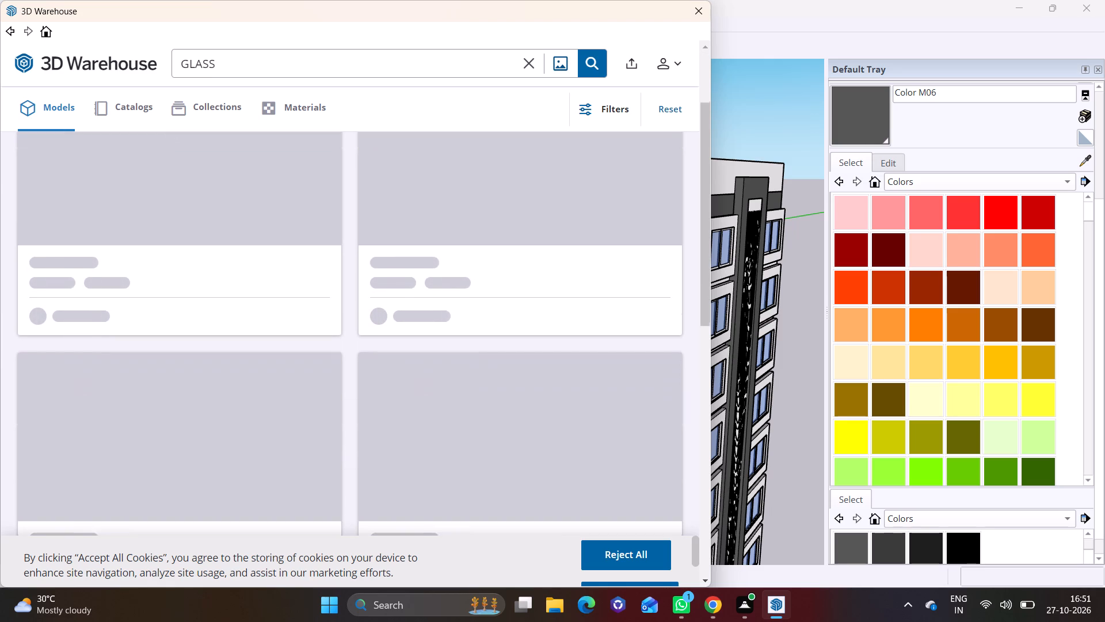
scroll(361, 333, "down", 1)
left_click(703, 581)
left_click(704, 580)
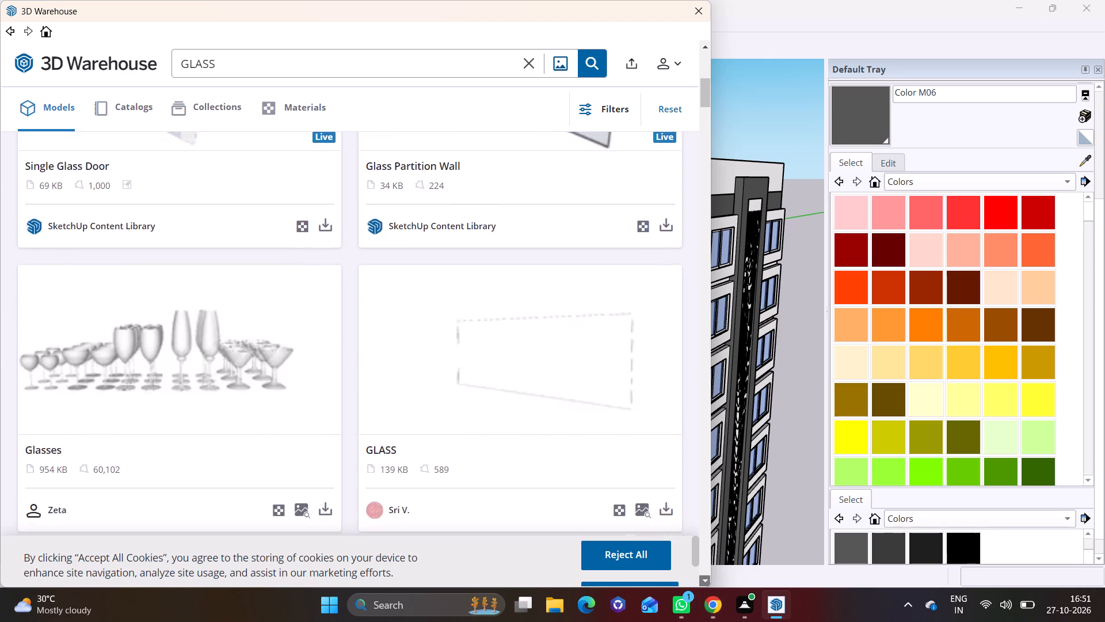
left_click(704, 580)
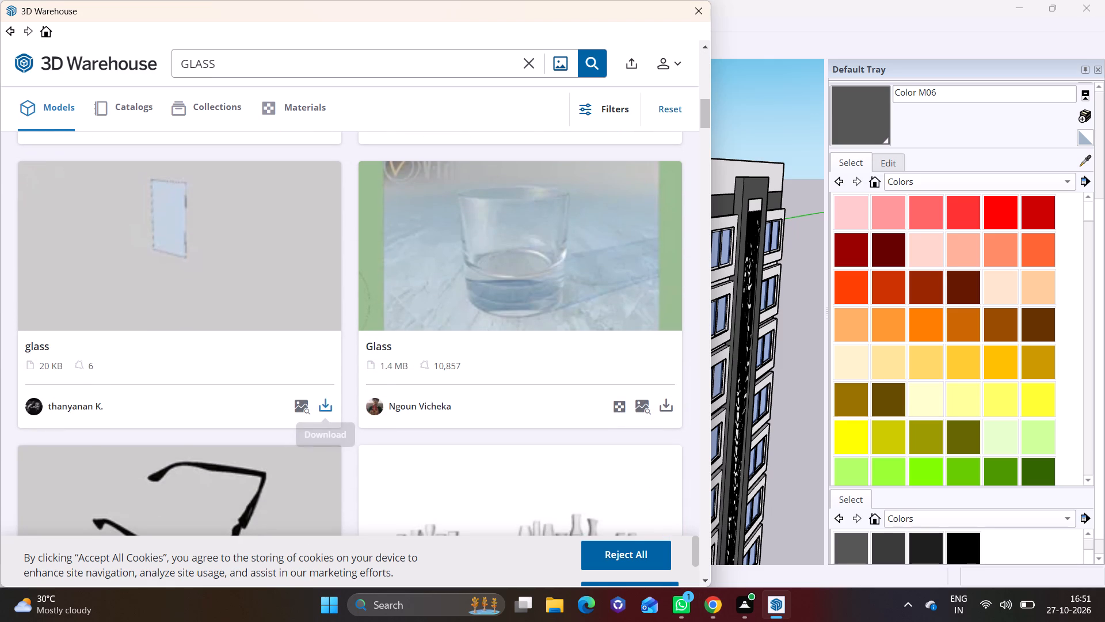
left_click(326, 403)
left_click(289, 312)
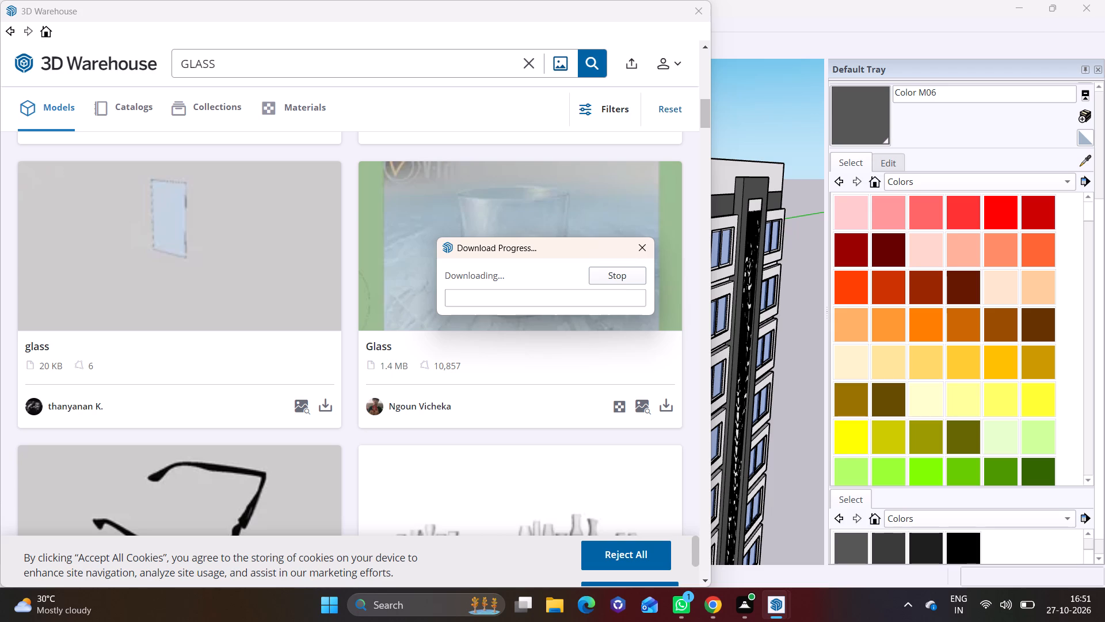
scroll(426, 229, "up", 2)
scroll(383, 261, "up", 1)
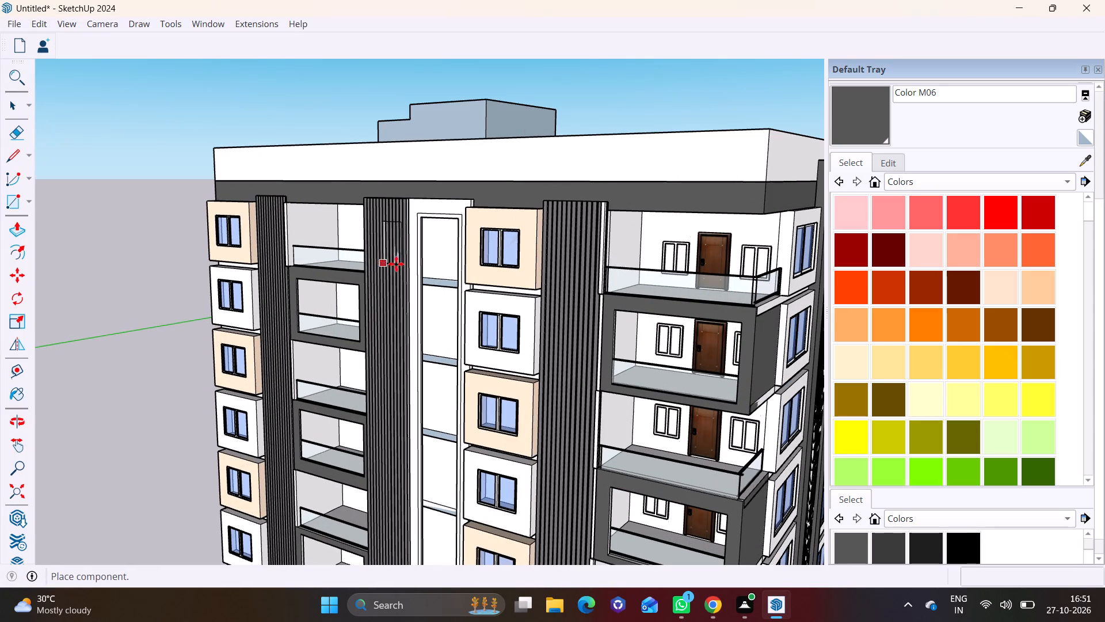
left_click(422, 265)
Move the glass pane by its upper corner so it fits into the top corner of the tall opening's recess.
scroll(449, 248, "up", 7)
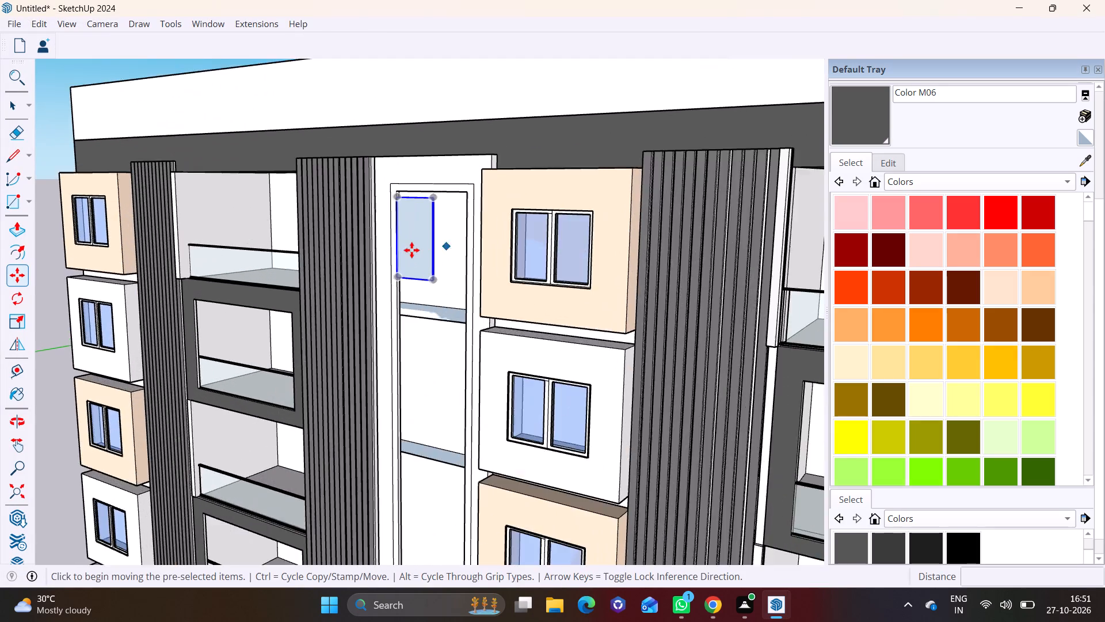
scroll(411, 250, "up", 6)
middle_click_drag(409, 239, 398, 317)
scroll(385, 228, "up", 4)
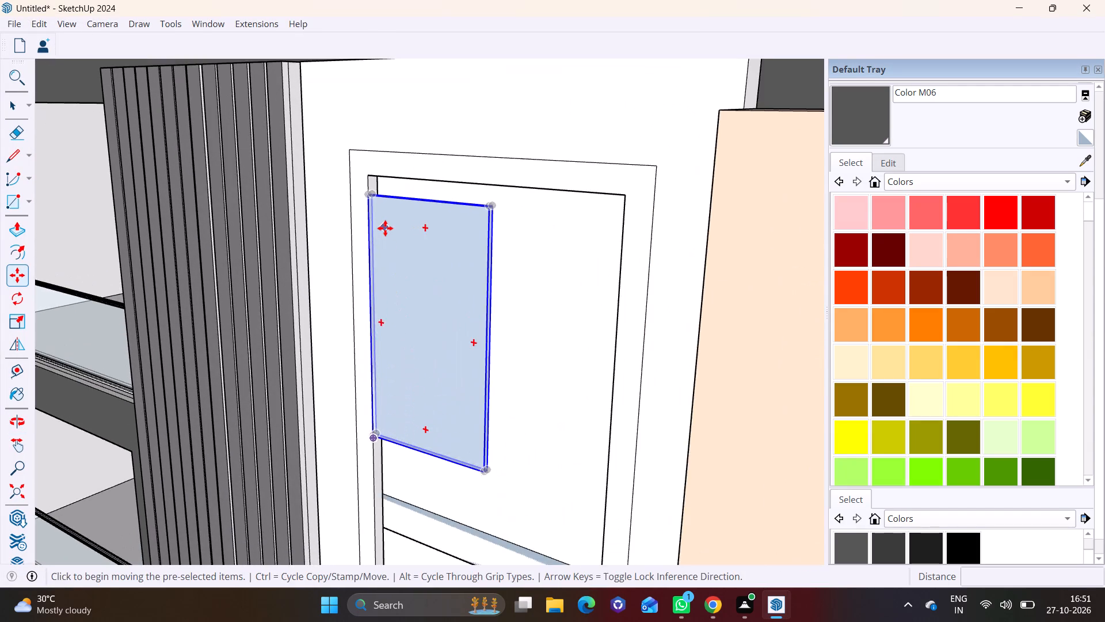
middle_click_drag(385, 228, 363, 280, "shift")
scroll(372, 256, "up", 3)
left_click(348, 241)
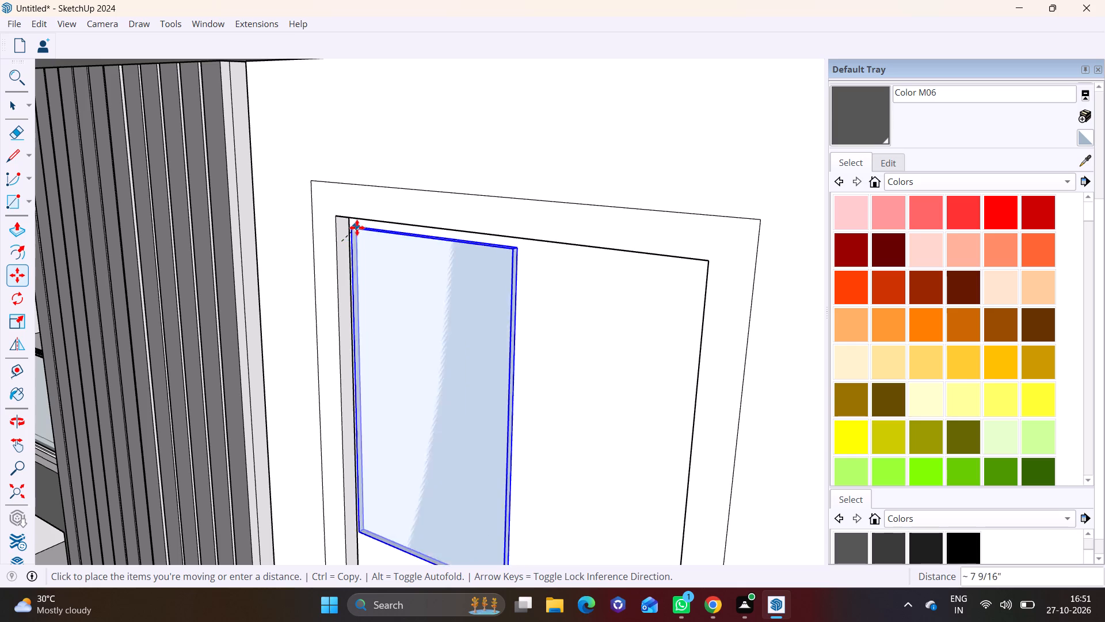
scroll(329, 235, "up", 3)
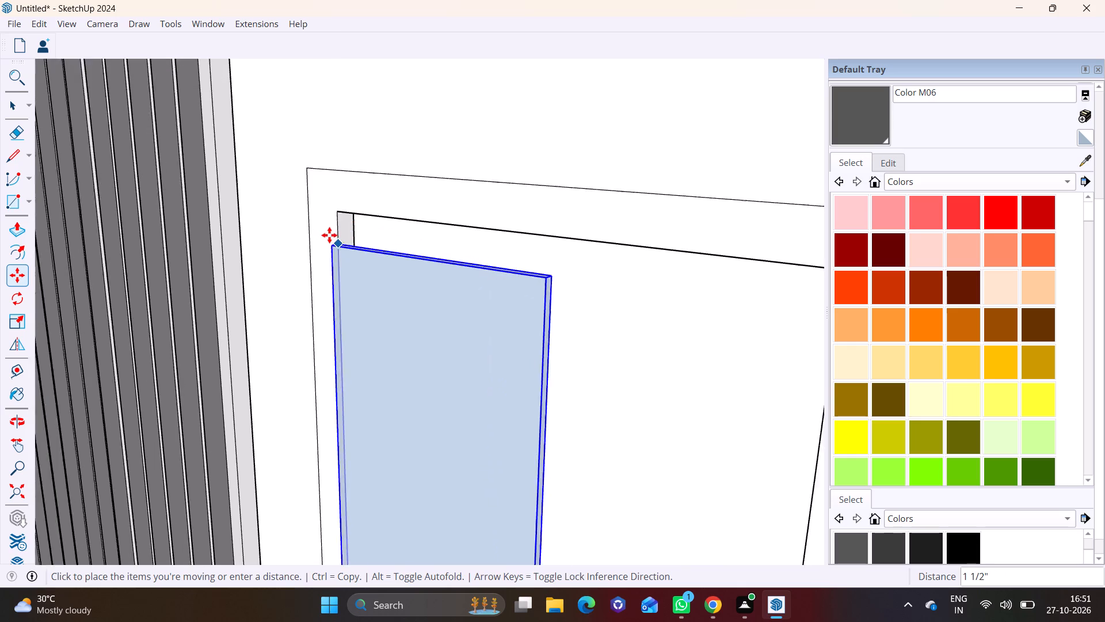
scroll(329, 235, "up", 6)
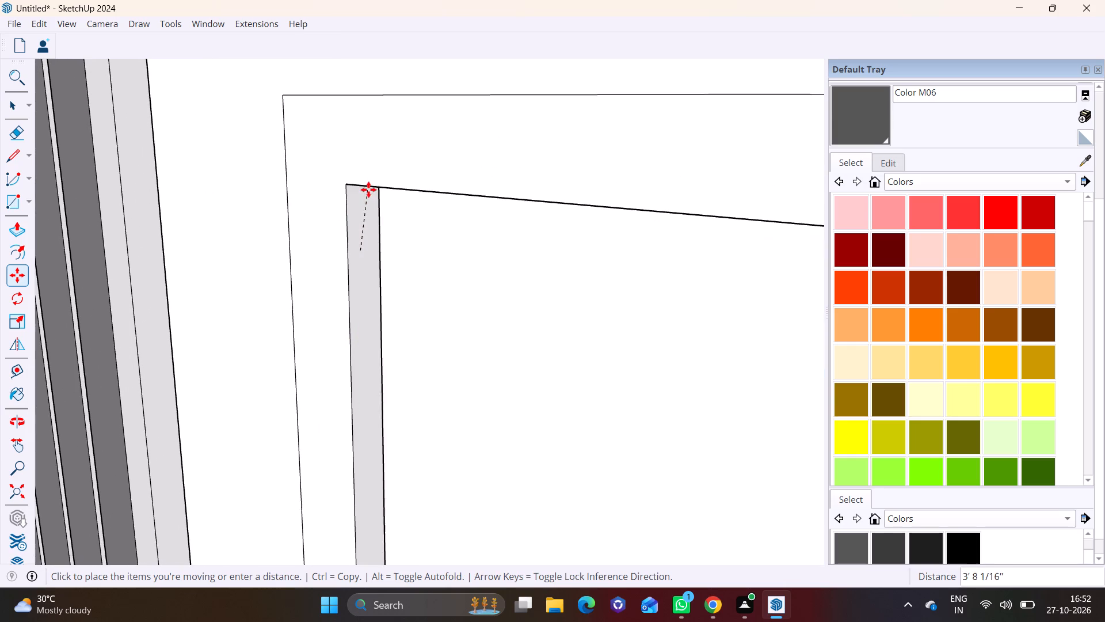
scroll(355, 194, "up", 5)
middle_click_drag(356, 192, 376, 143)
scroll(360, 185, "up", 7)
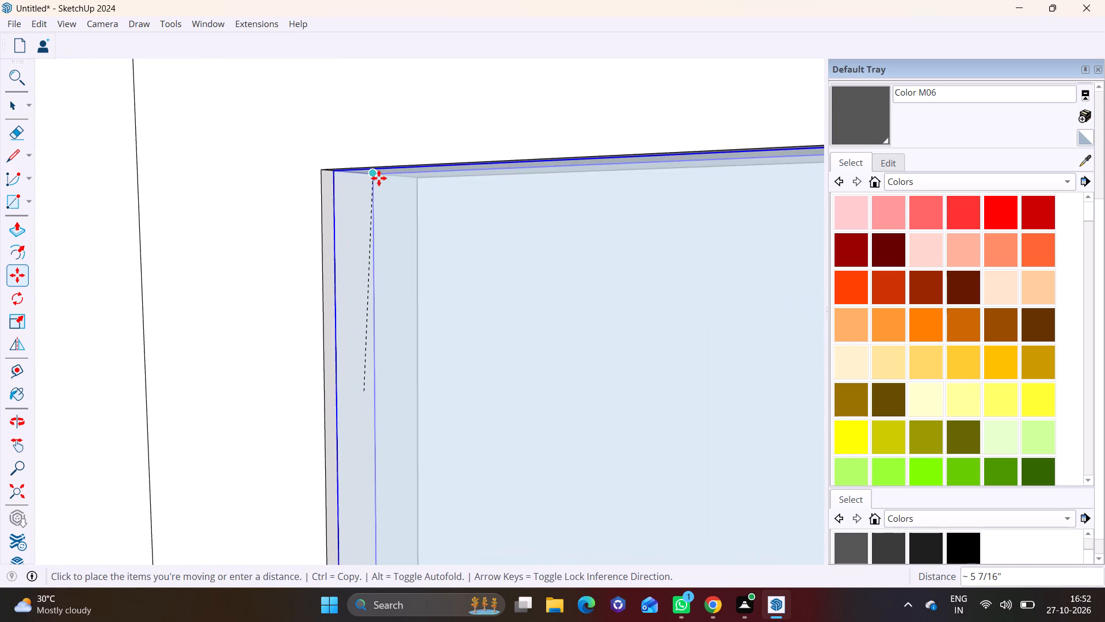
left_click(379, 178)
Scale the glass pane's width so that it spans to the opposite side of the tall opening.
scroll(432, 340, "down", 18)
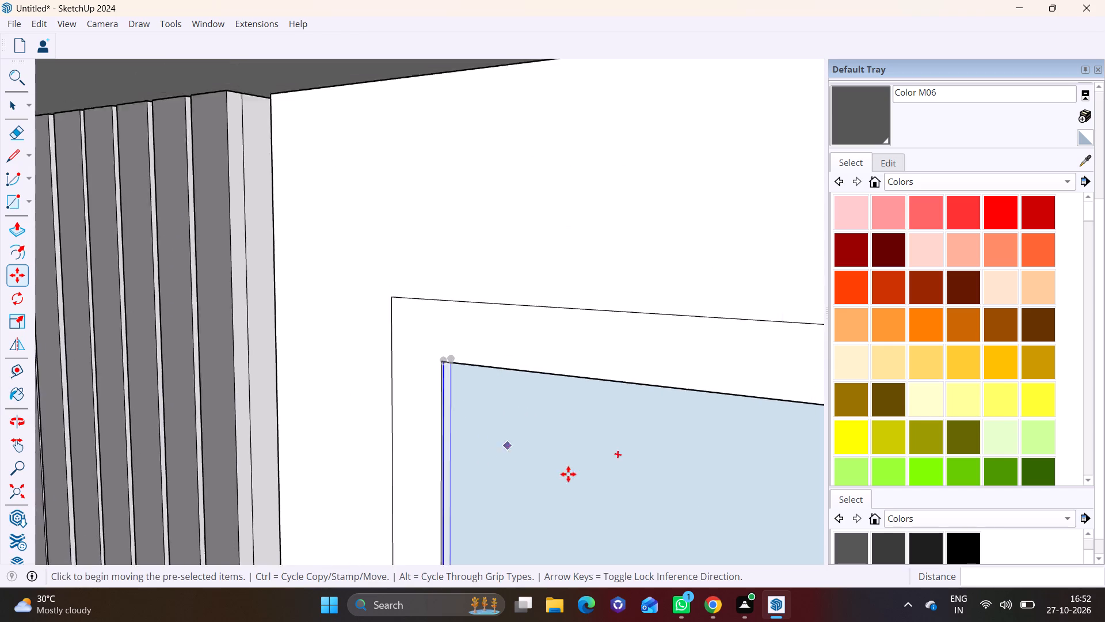
middle_click_drag(568, 474, 477, 210, "shift")
middle_click_drag(579, 407, 506, 180, "shift")
scroll(531, 304, "down", 7)
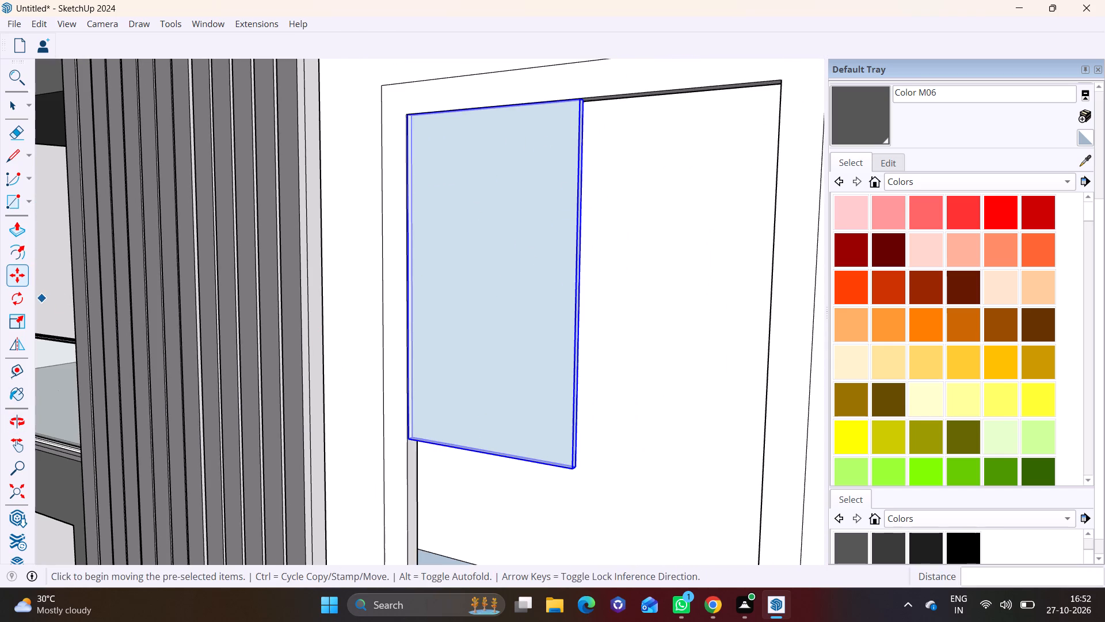
left_click(16, 318)
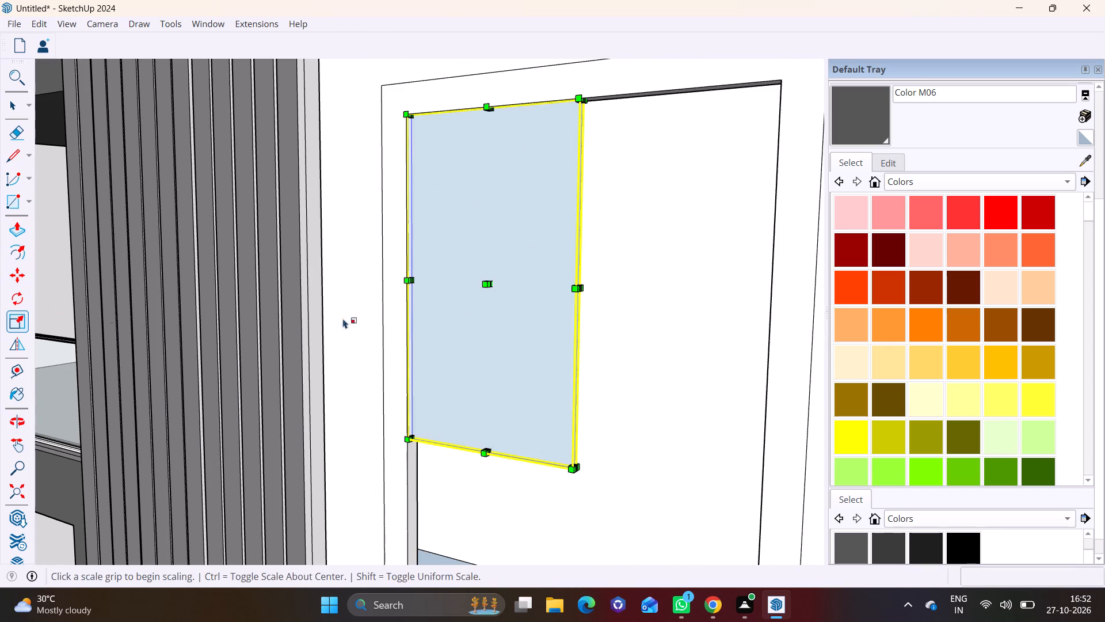
scroll(570, 301, "up", 5)
middle_click_drag(563, 295, 420, 256, "shift")
middle_click_drag(556, 297, 497, 302)
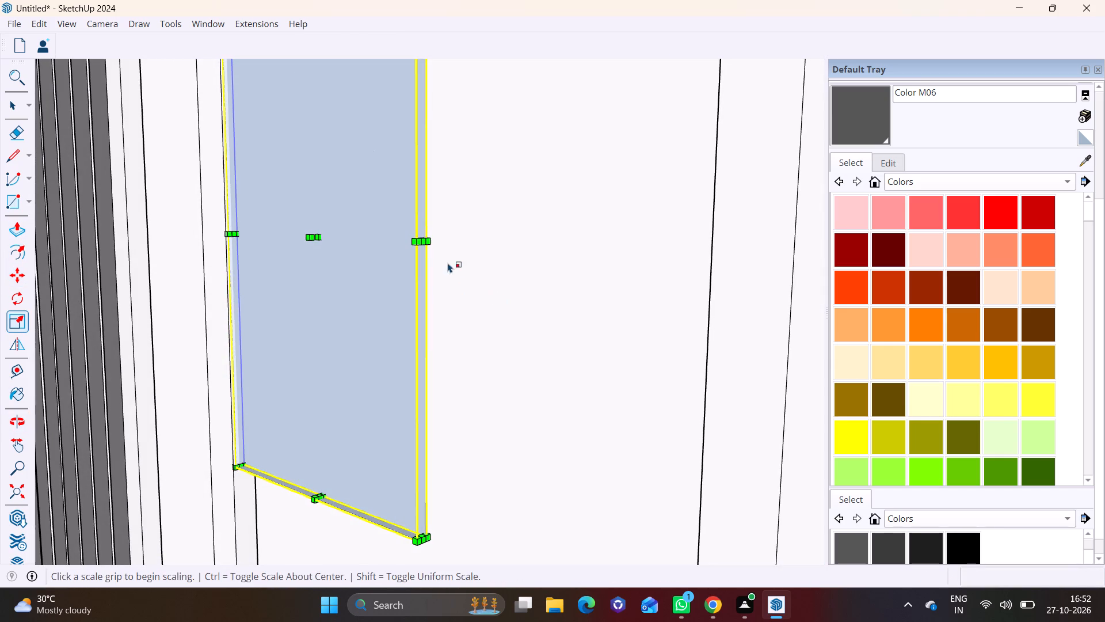
left_click(423, 242)
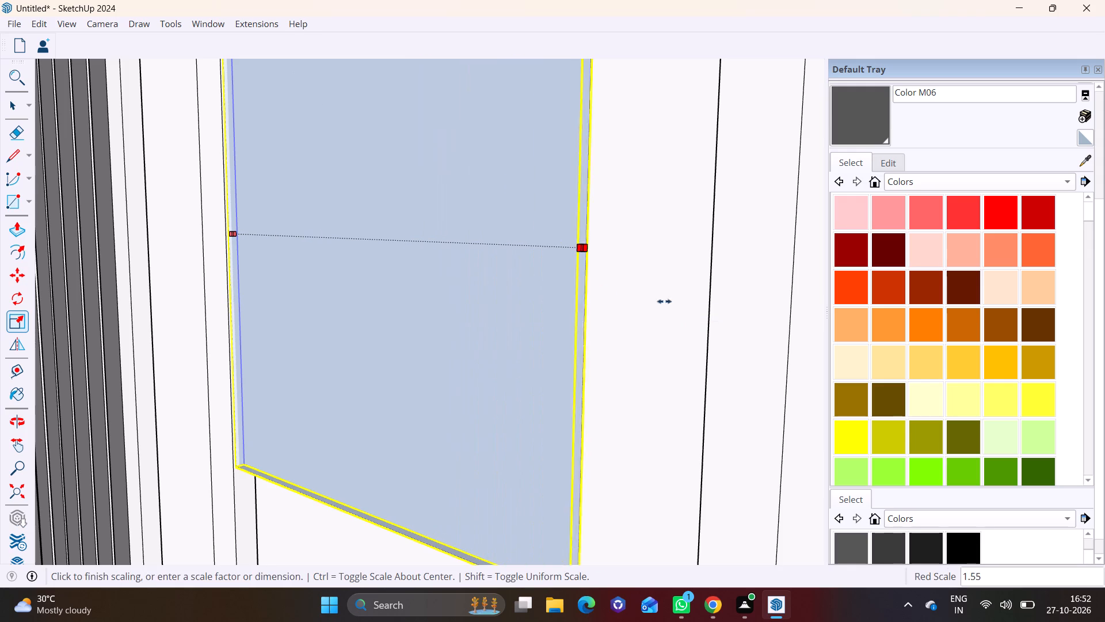
left_click(705, 306)
Scale the glass pane downward along its height by a factor of 12.00, toward the bottom of the tall opening.
scroll(500, 305, "down", 12)
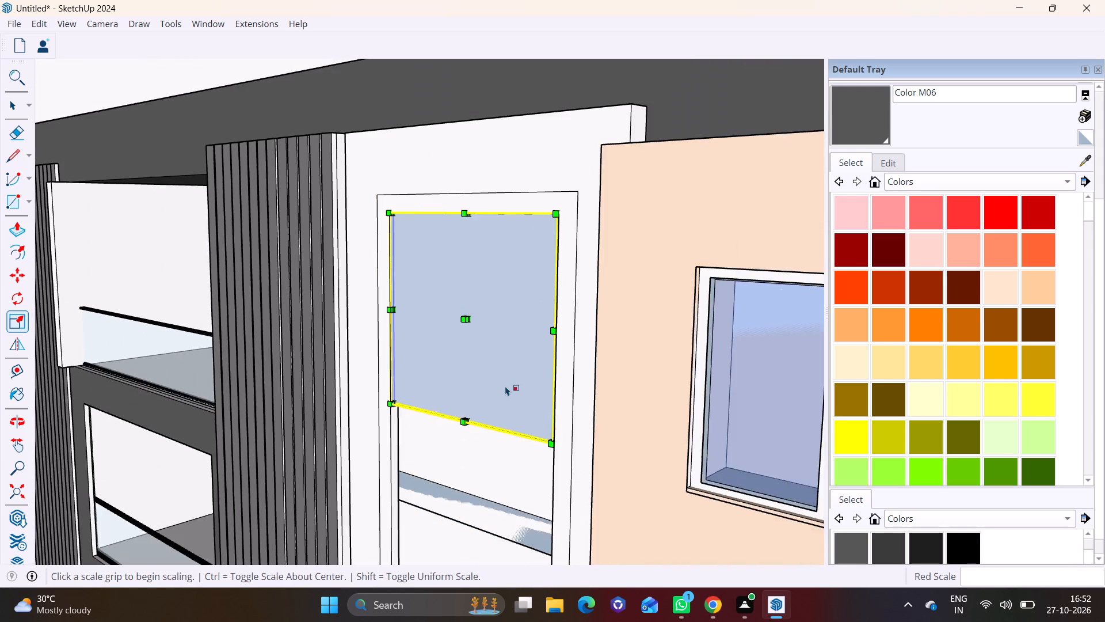
middle_click_drag(506, 386, 528, 173, "shift")
scroll(502, 237, "up", 4)
middle_click_drag(495, 222, 532, 115)
scroll(498, 147, "up", 3)
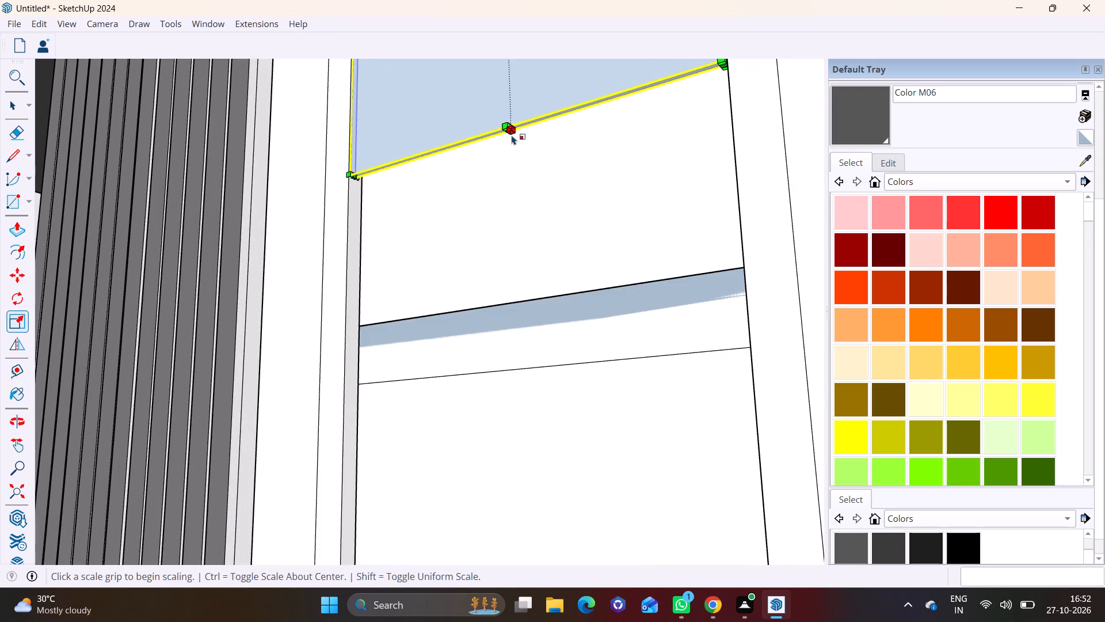
left_click(513, 130)
scroll(506, 402, "down", 7)
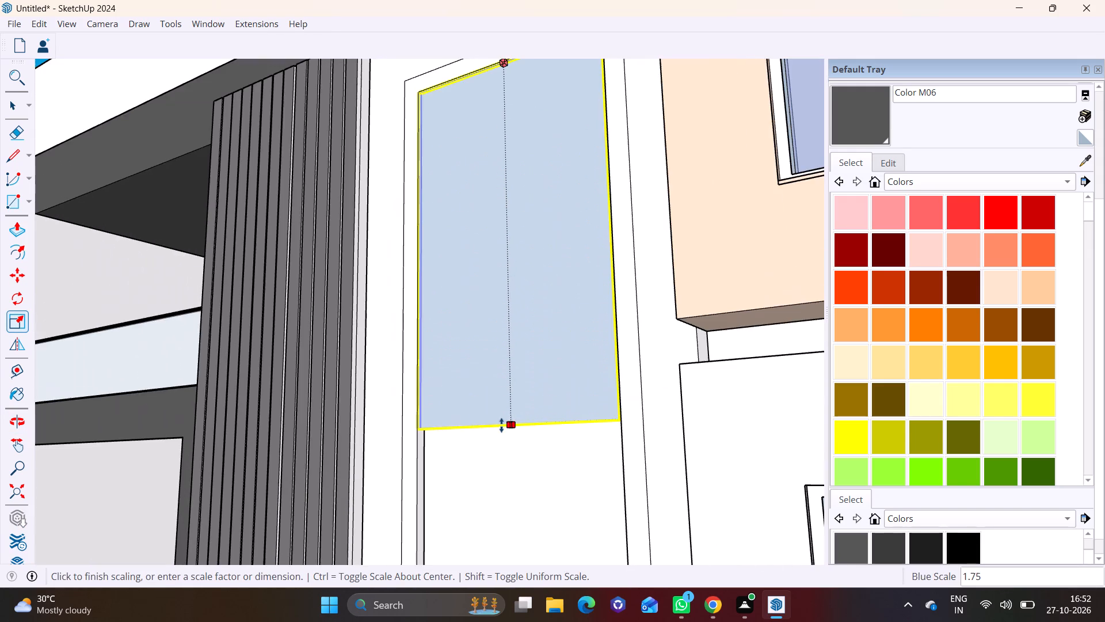
middle_click_drag(500, 425, 481, 225, "shift")
middle_click_drag(498, 476, 508, 252)
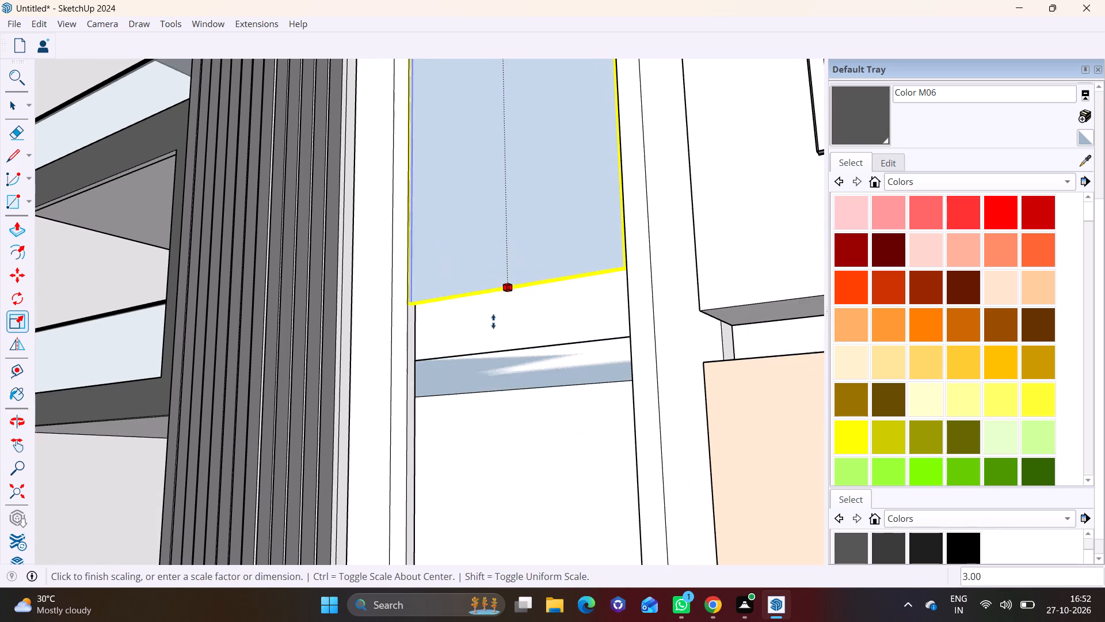
middle_click_drag(481, 462, 483, 231)
middle_click_drag(478, 478, 508, 253)
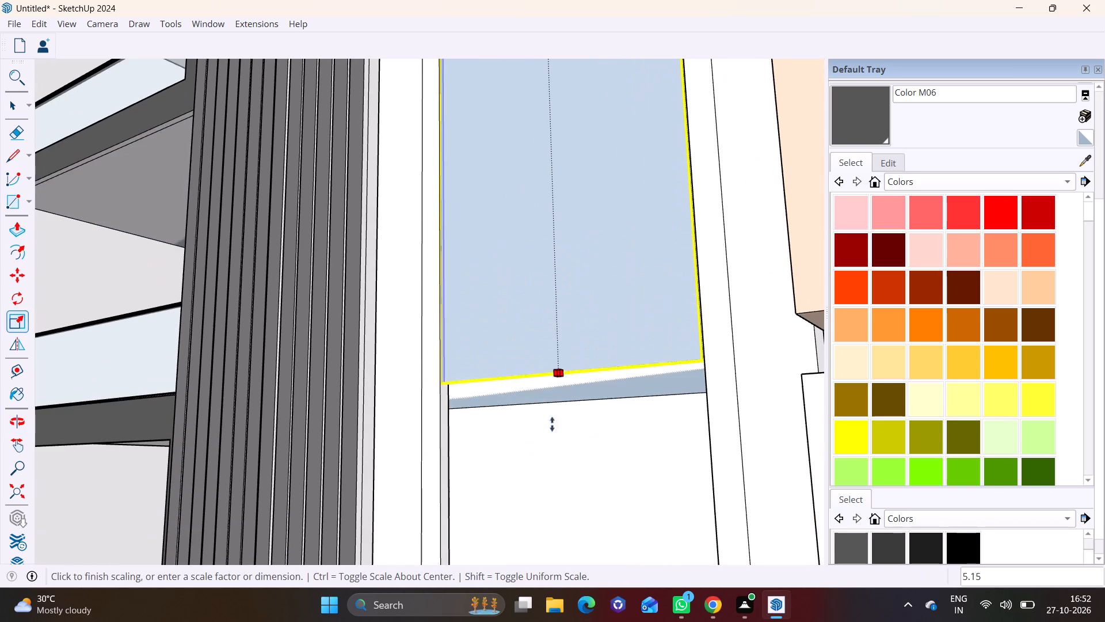
middle_click_drag(562, 486, 558, 201)
middle_click_drag(566, 407, 534, 179)
middle_click_drag(544, 397, 465, 173)
middle_click_drag(461, 382, 492, 181)
scroll(458, 369, "up", 1)
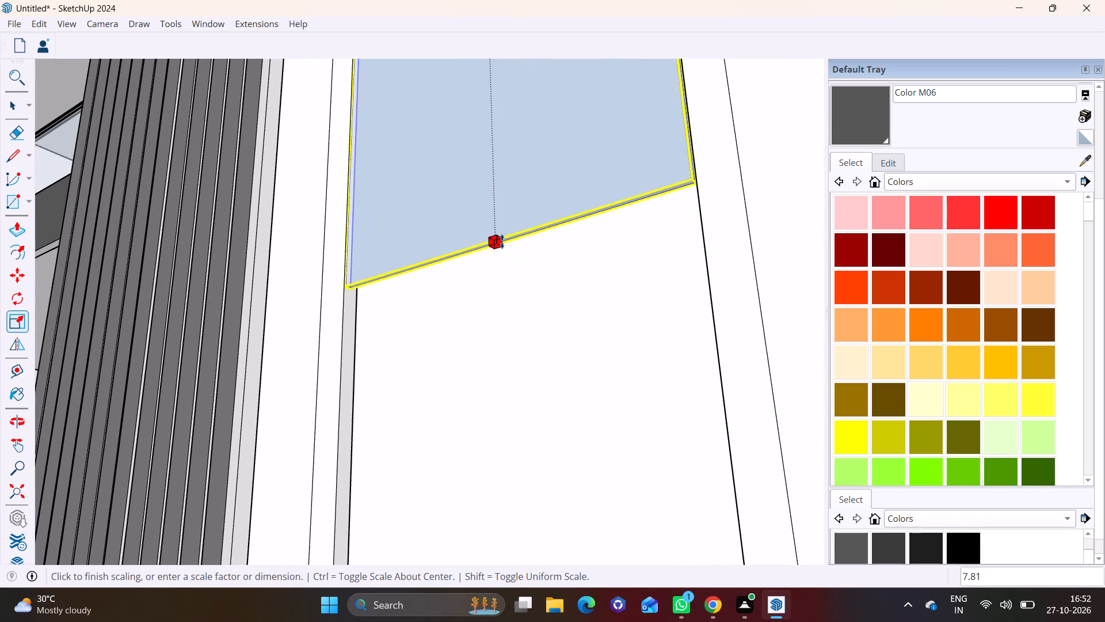
scroll(513, 388, "down", 3)
middle_click_drag(510, 408, 515, 176, "shift")
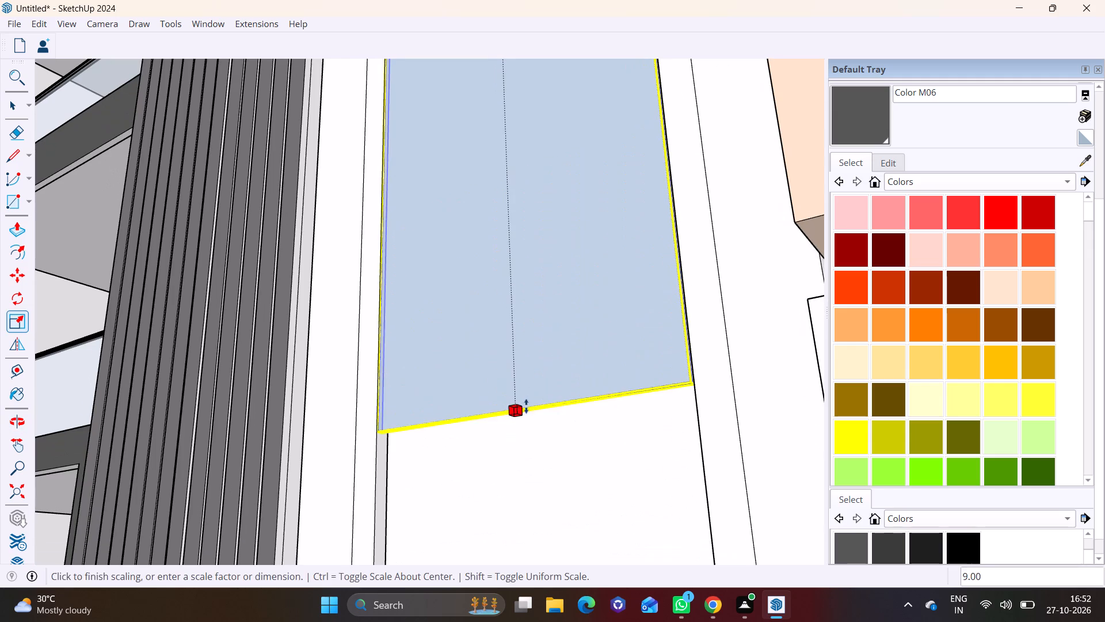
middle_click_drag(525, 406, 532, 180, "shift")
middle_click_drag(566, 402, 517, 43, "shift")
scroll(555, 378, "up", 1, "shift")
middle_click_drag(548, 316, 581, 3, "shift")
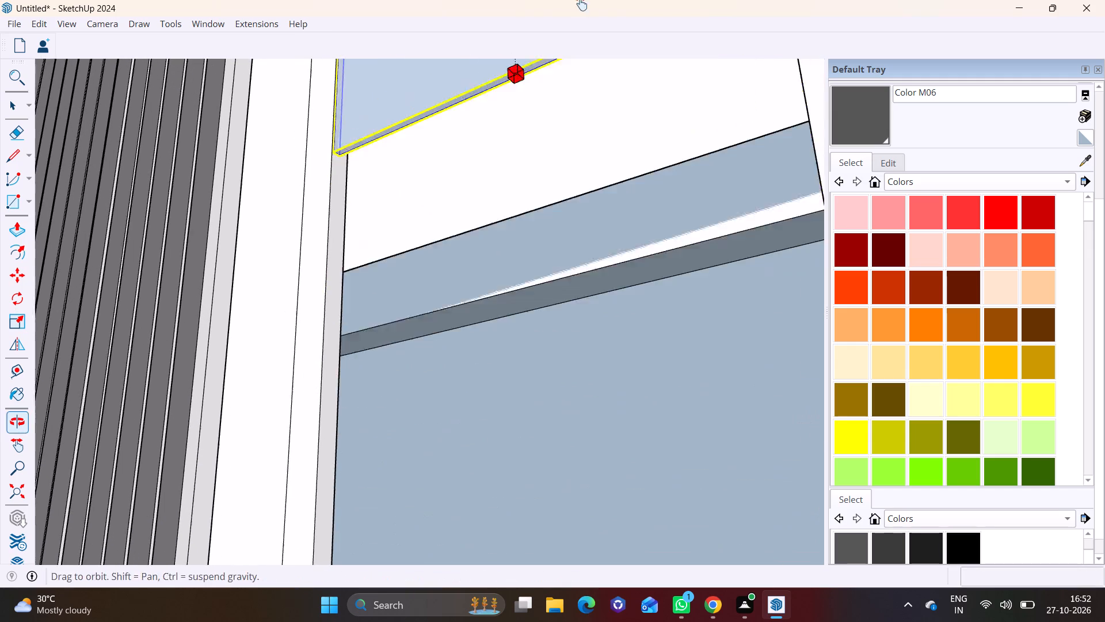
middle_click_drag(581, 3, 581, 0, "shift")
scroll(589, 88, "down", 3)
middle_click_drag(613, 308, 583, 80, "shift")
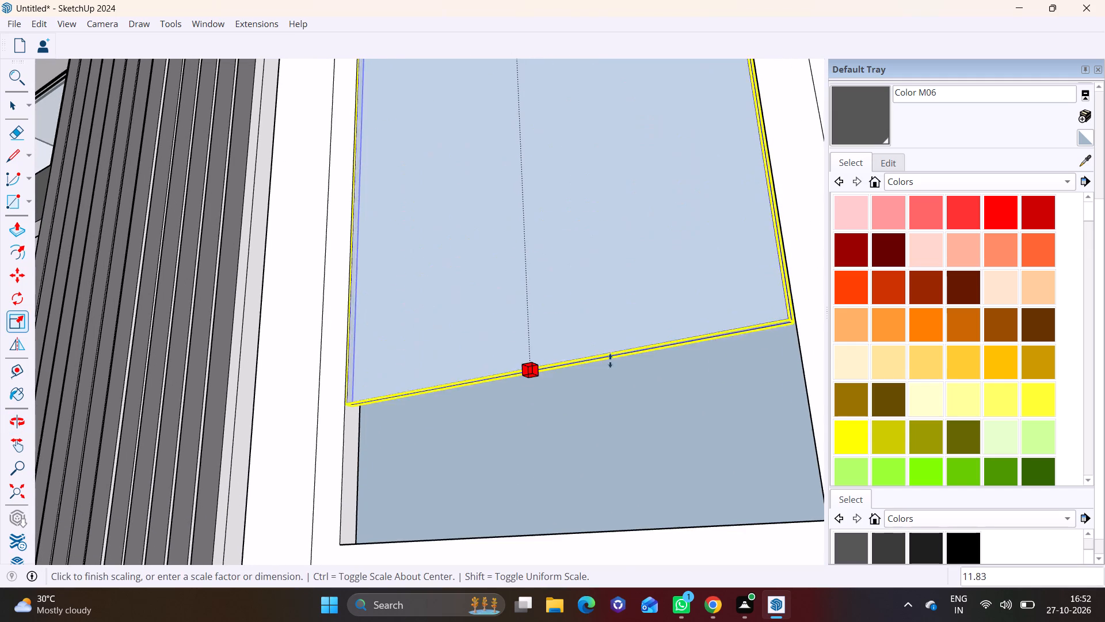
middle_click_drag(608, 361, 599, 201, "shift")
left_click(529, 273)
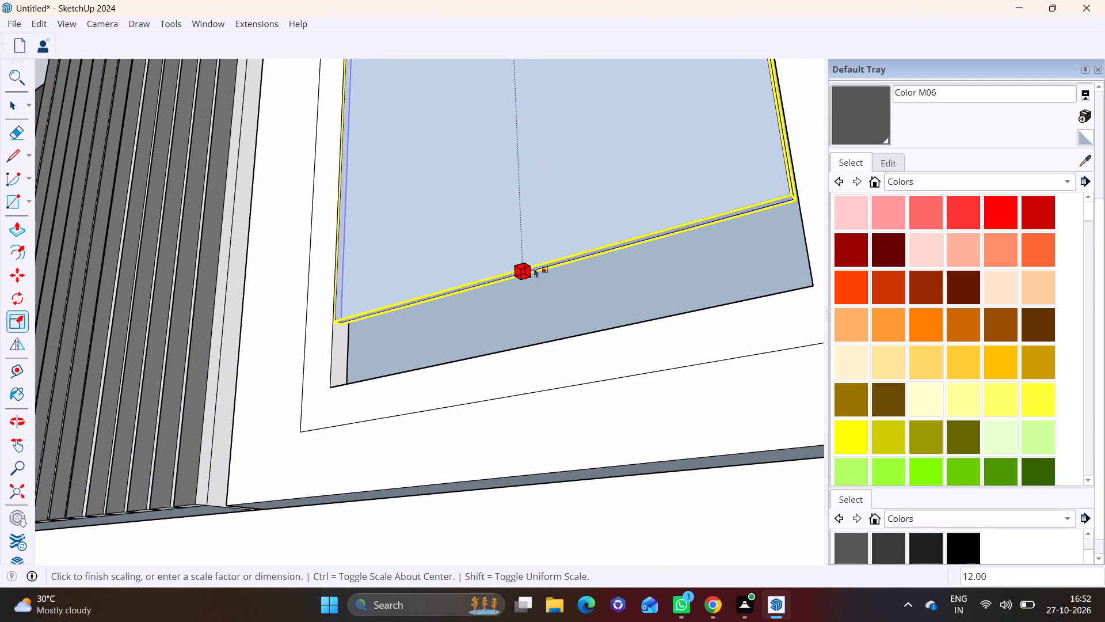
Scale the glass pane's height by a further 1.01 to bring its lower edge closer to the opening's sill.
left_click(524, 277)
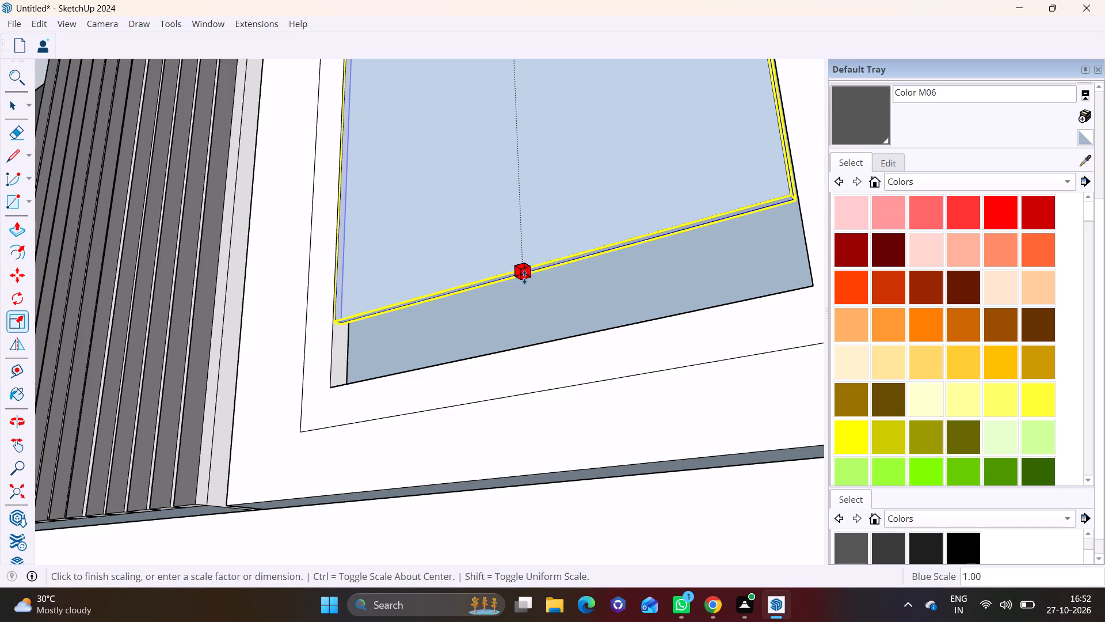
left_click_drag(532, 315, 531, 327)
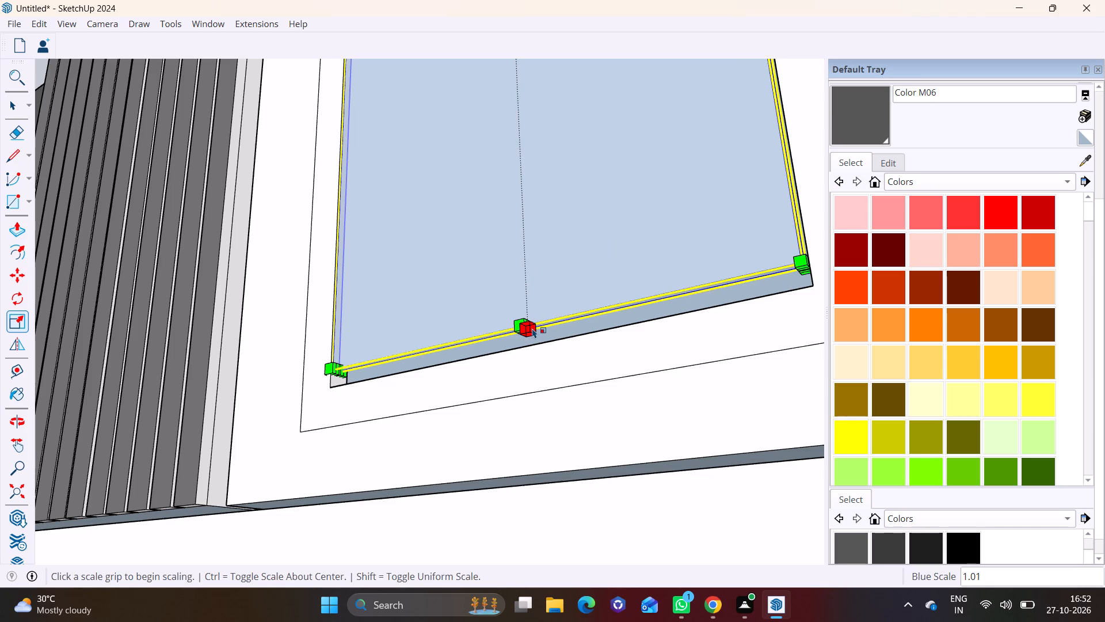
Scale the glass pane's height downward until its bottom edge meets the tall opening's sill.
left_click(532, 328)
left_click(533, 346)
key("space")
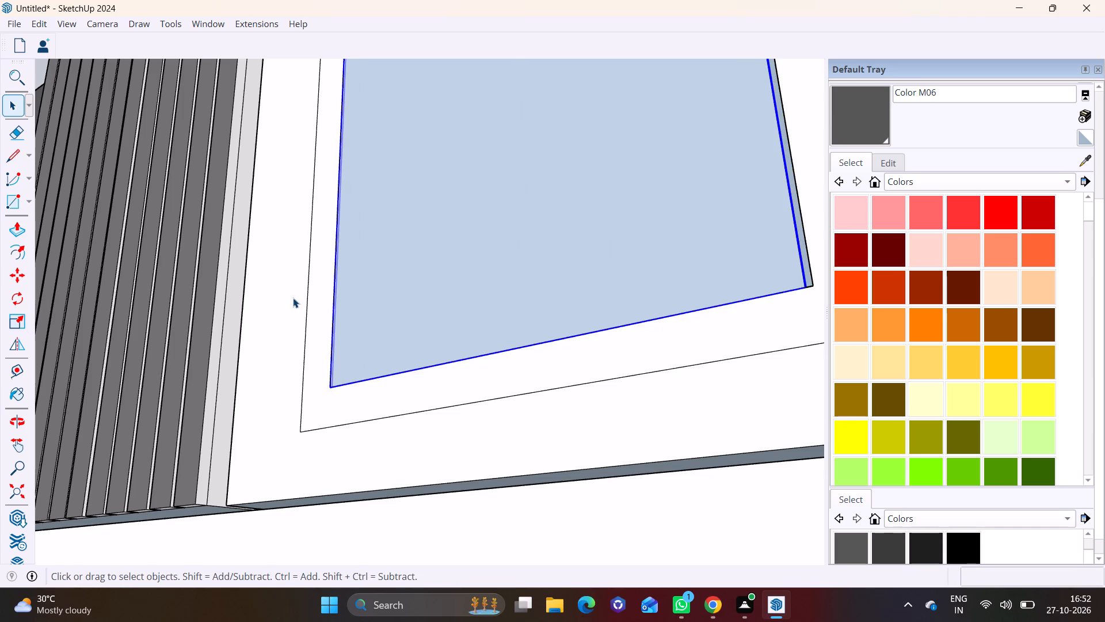
left_click_drag(293, 298, 294, 292)
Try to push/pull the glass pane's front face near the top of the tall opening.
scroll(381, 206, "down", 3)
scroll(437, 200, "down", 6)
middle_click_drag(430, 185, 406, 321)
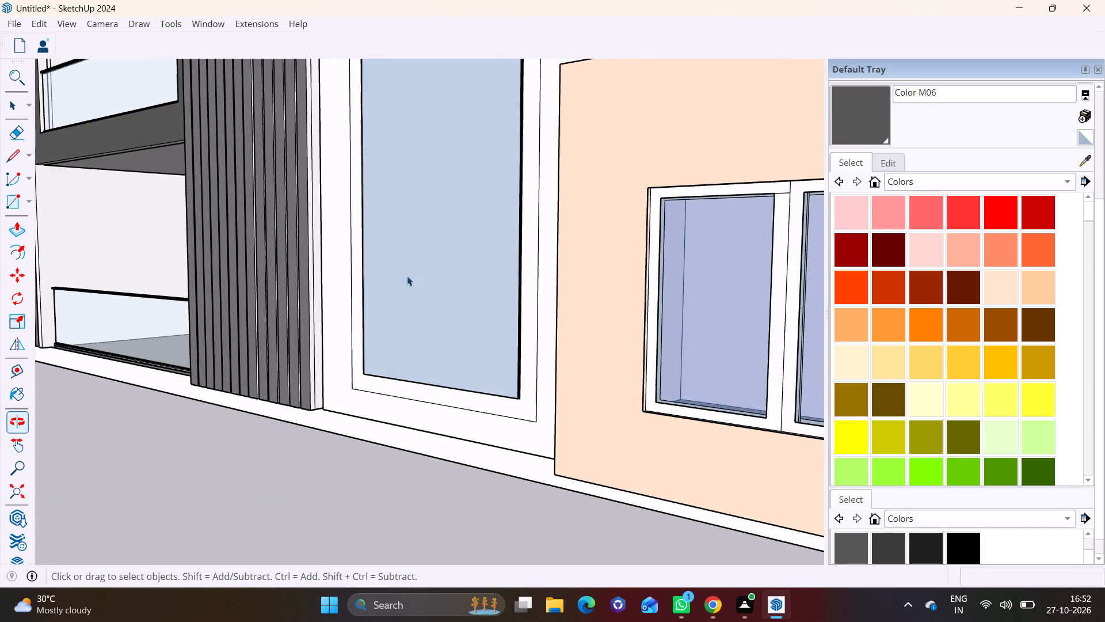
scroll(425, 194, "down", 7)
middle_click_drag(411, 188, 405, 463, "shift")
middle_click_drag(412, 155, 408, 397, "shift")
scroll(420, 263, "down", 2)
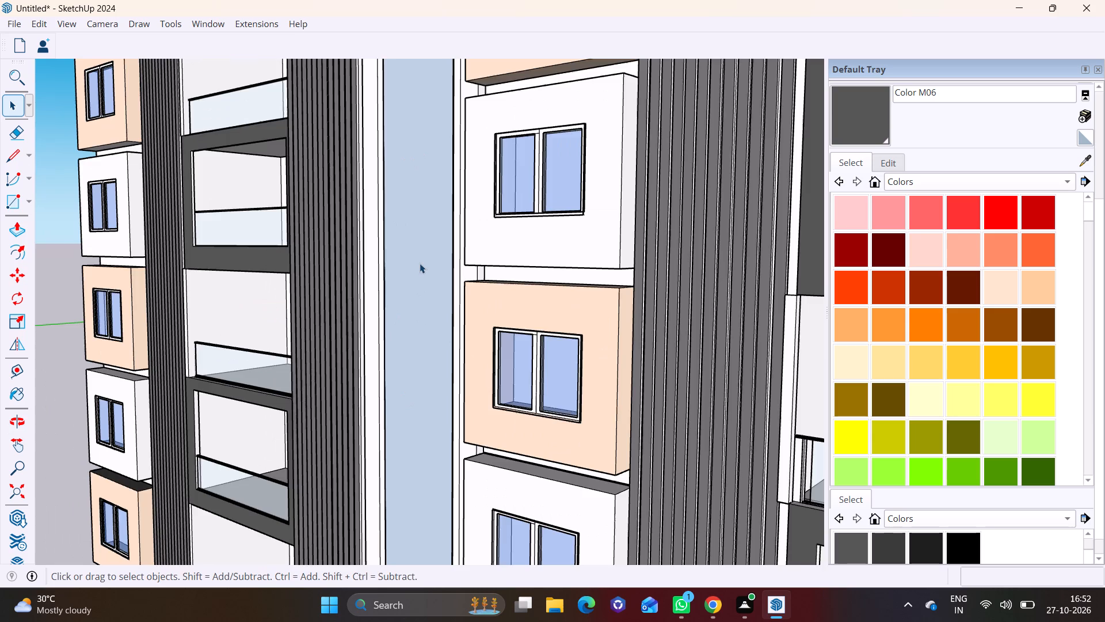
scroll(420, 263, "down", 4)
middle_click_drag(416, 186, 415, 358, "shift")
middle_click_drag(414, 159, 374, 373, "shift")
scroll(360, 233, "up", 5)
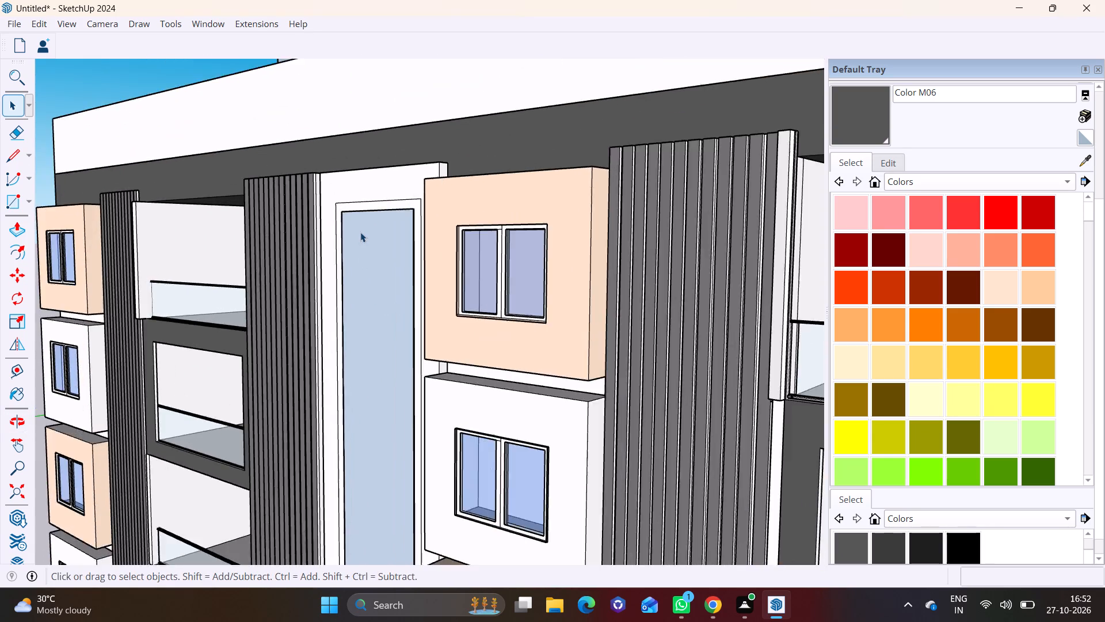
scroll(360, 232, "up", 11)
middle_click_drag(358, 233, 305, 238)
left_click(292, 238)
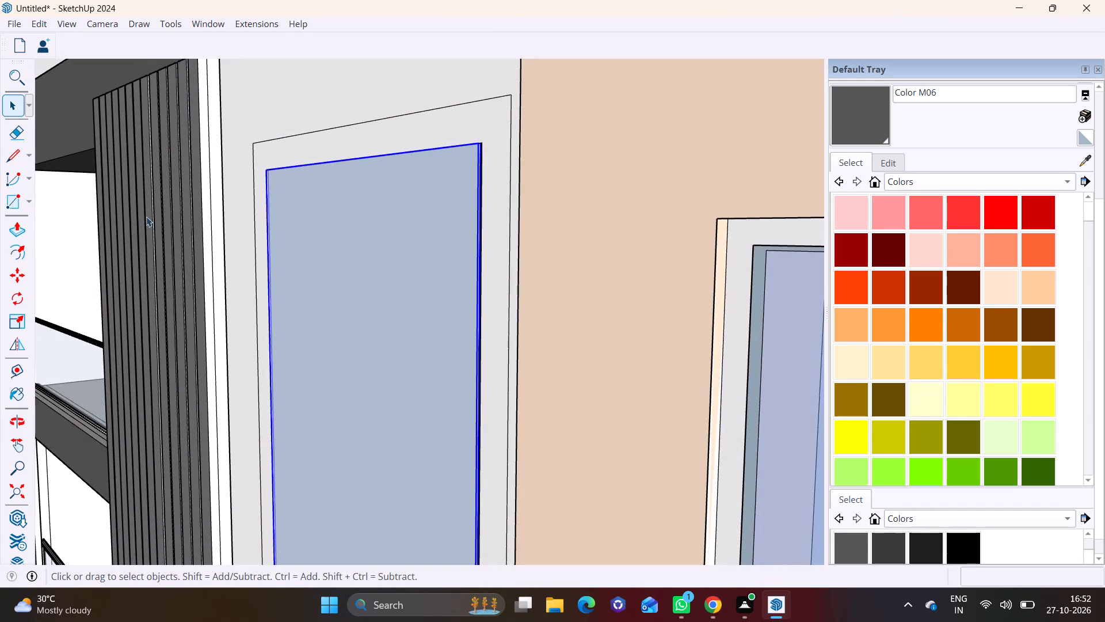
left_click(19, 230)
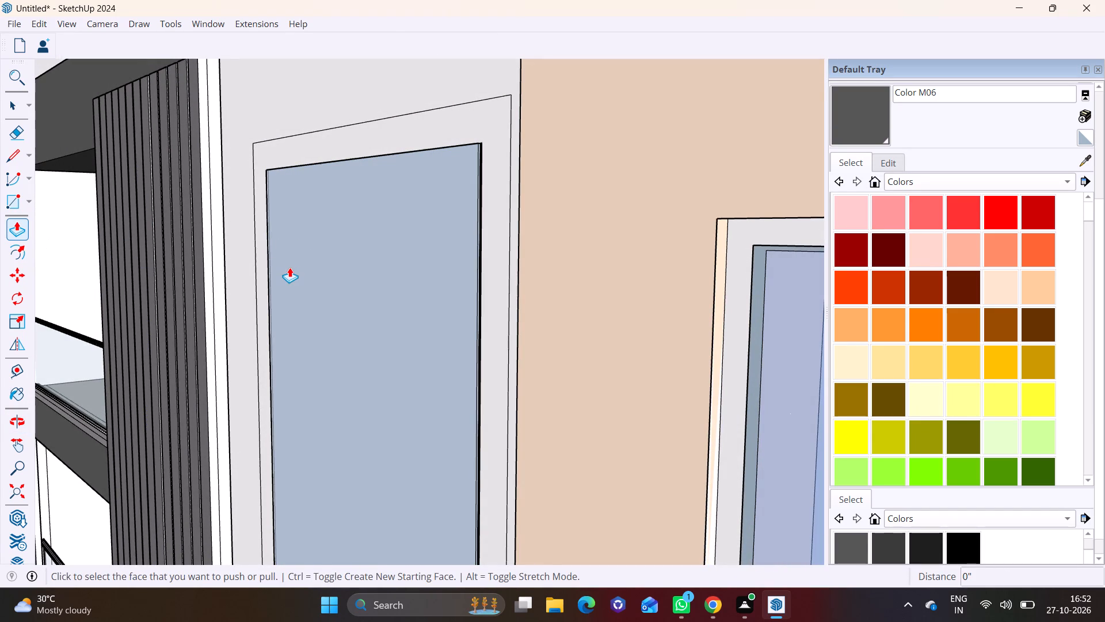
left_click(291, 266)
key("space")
Move the glass pane outward by about 2" within the tall opening's recess.
left_click(352, 279)
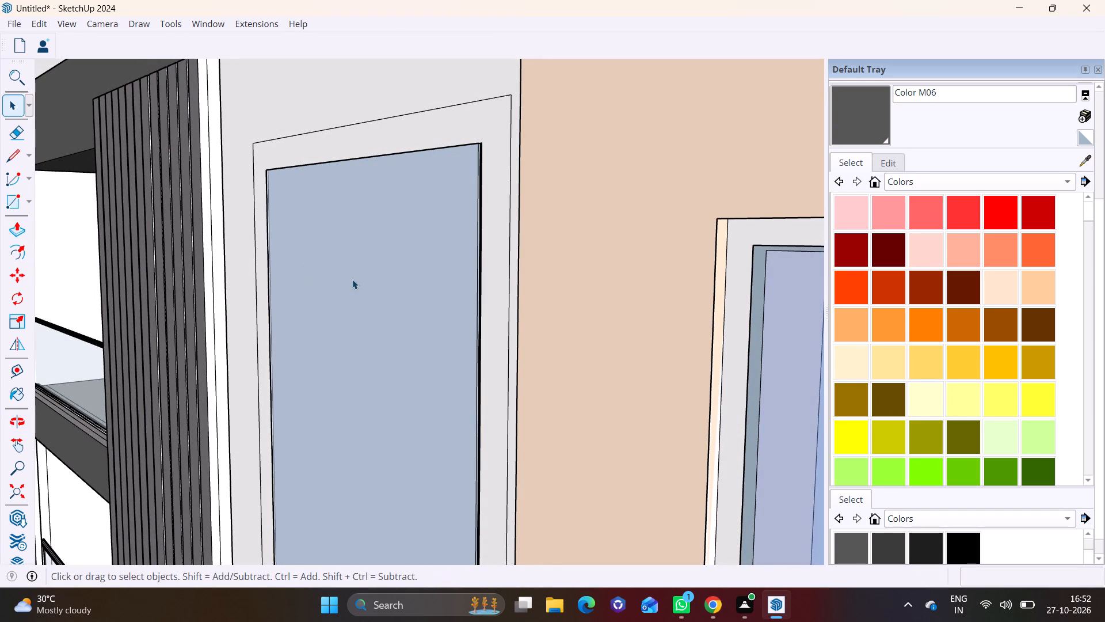
left_click(11, 278)
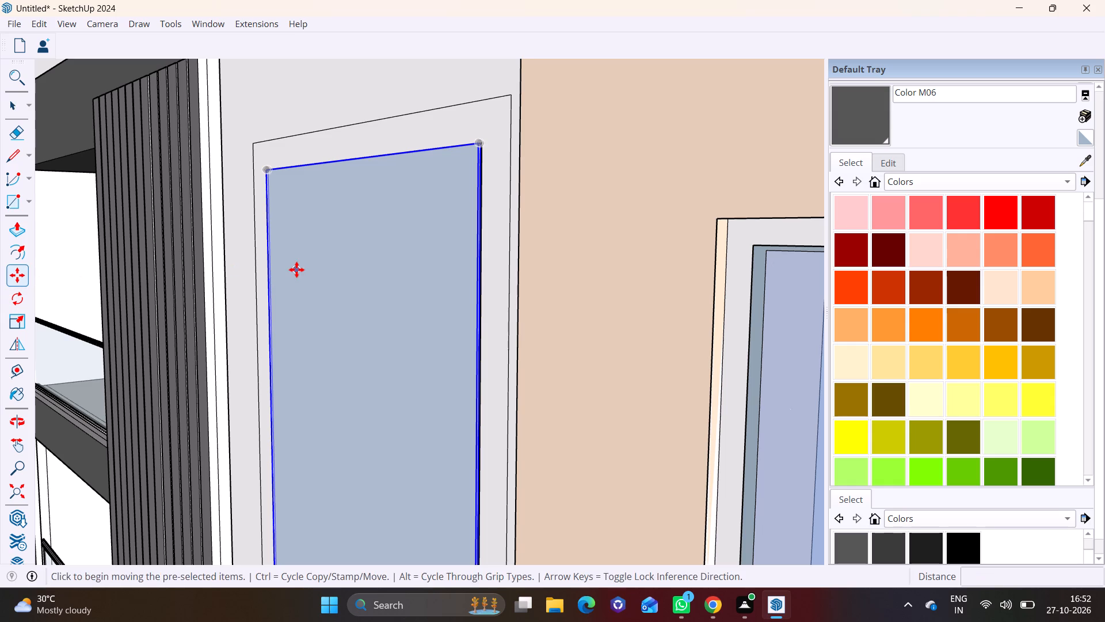
left_click(296, 269)
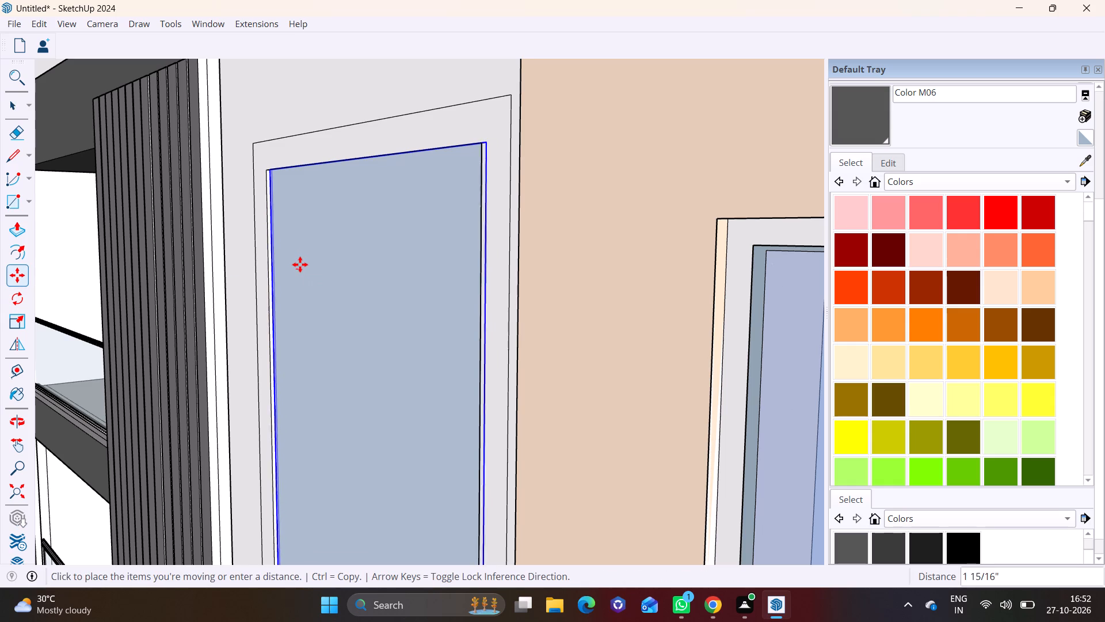
left_click(302, 263)
key("space")
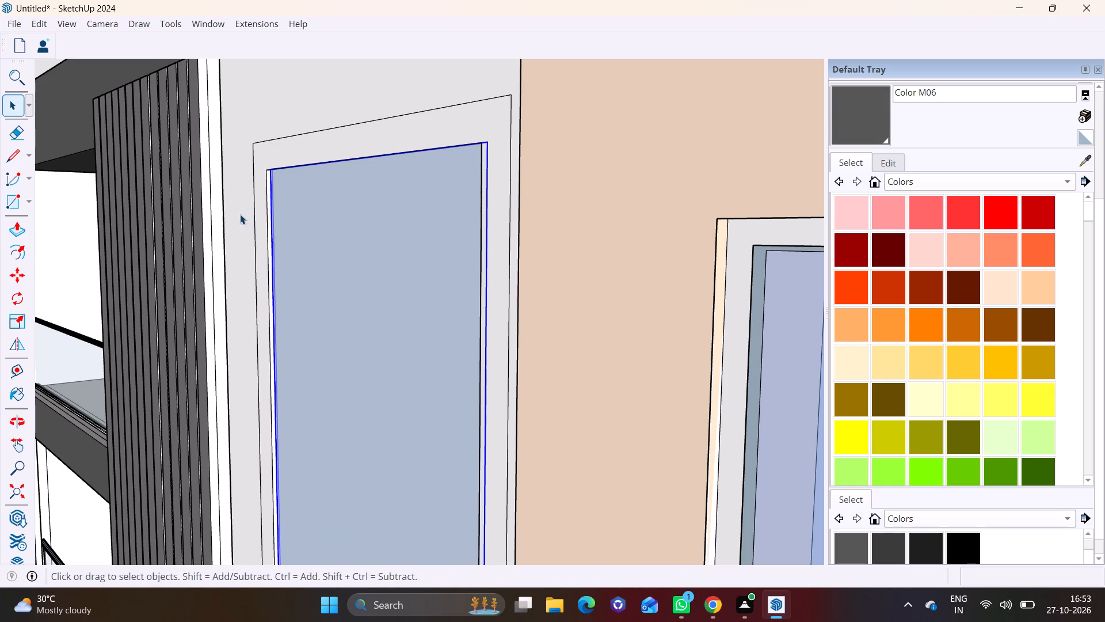
left_click(246, 211)
Move the glass pane by its upper corner about 1 3/4" sideways toward the side of the tall opening's recess.
scroll(345, 254, "down", 3)
middle_click_drag(421, 301, 662, 323)
scroll(727, 323, "up", 2)
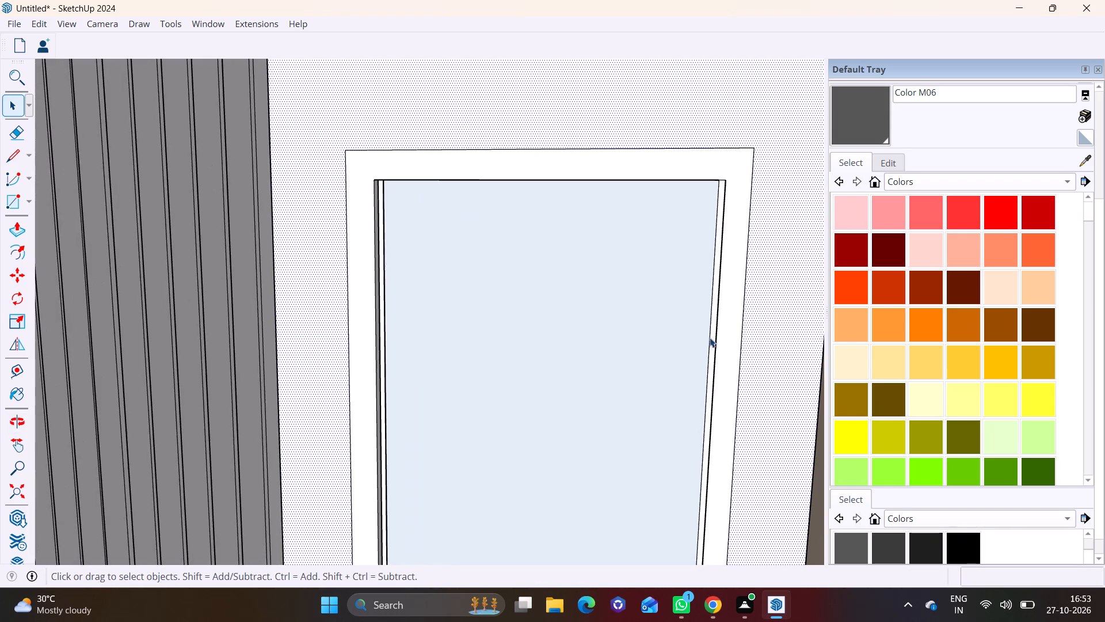
middle_click_drag(694, 342, 692, 261)
scroll(626, 396, "down", 2)
scroll(487, 241, "up", 6)
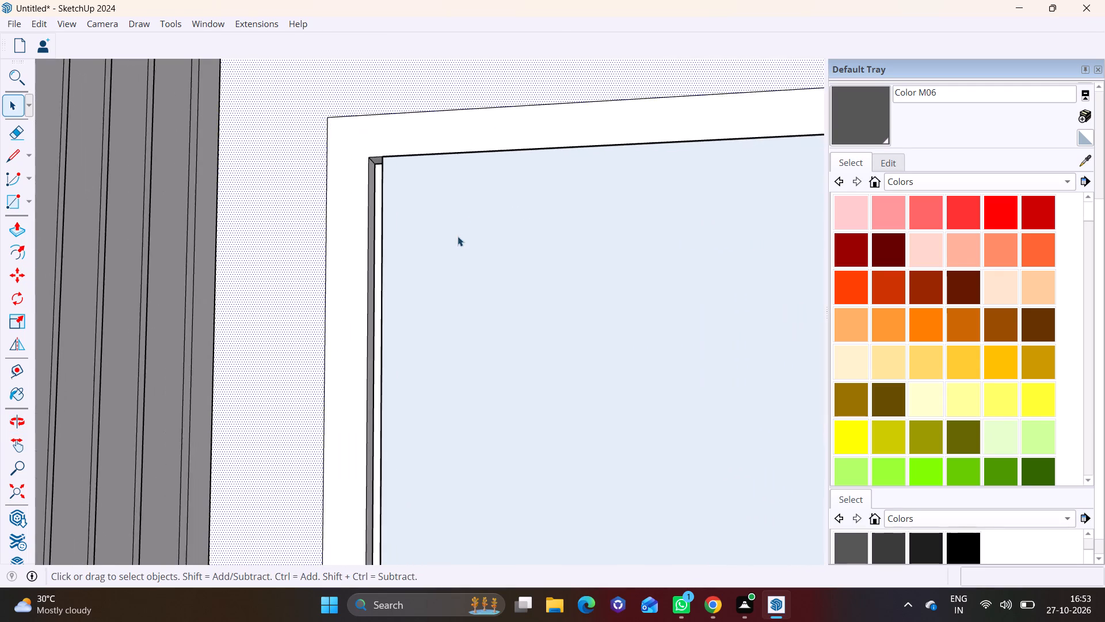
scroll(398, 179, "up", 8)
middle_click_drag(398, 174, 397, 207)
scroll(398, 174, "down", 1)
scroll(361, 146, "up", 7)
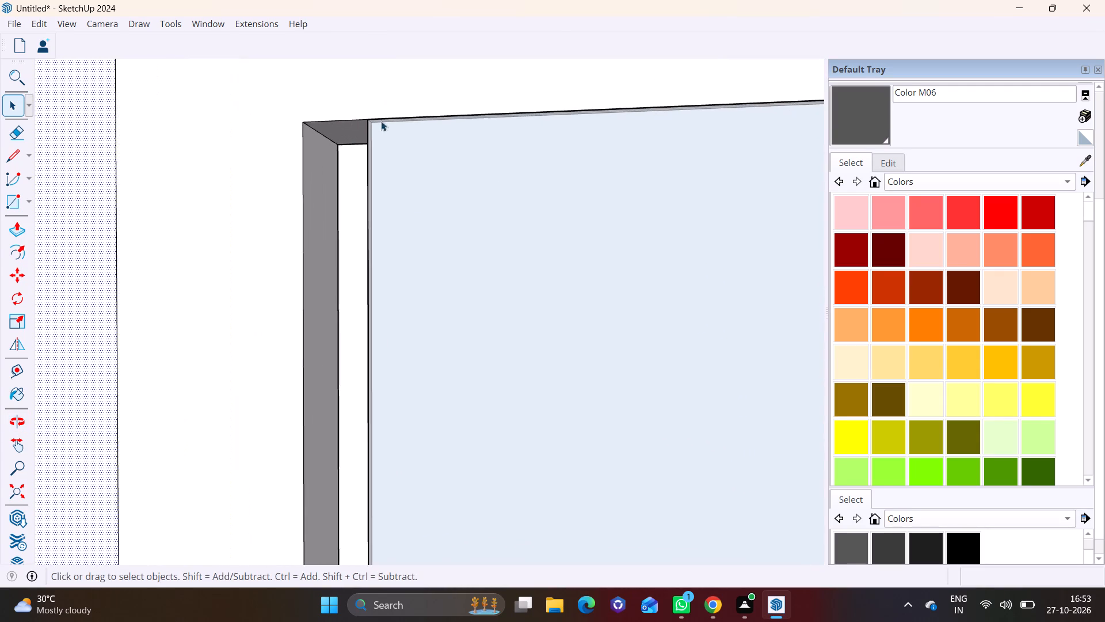
middle_click_drag(381, 121, 487, 143)
left_click(435, 151)
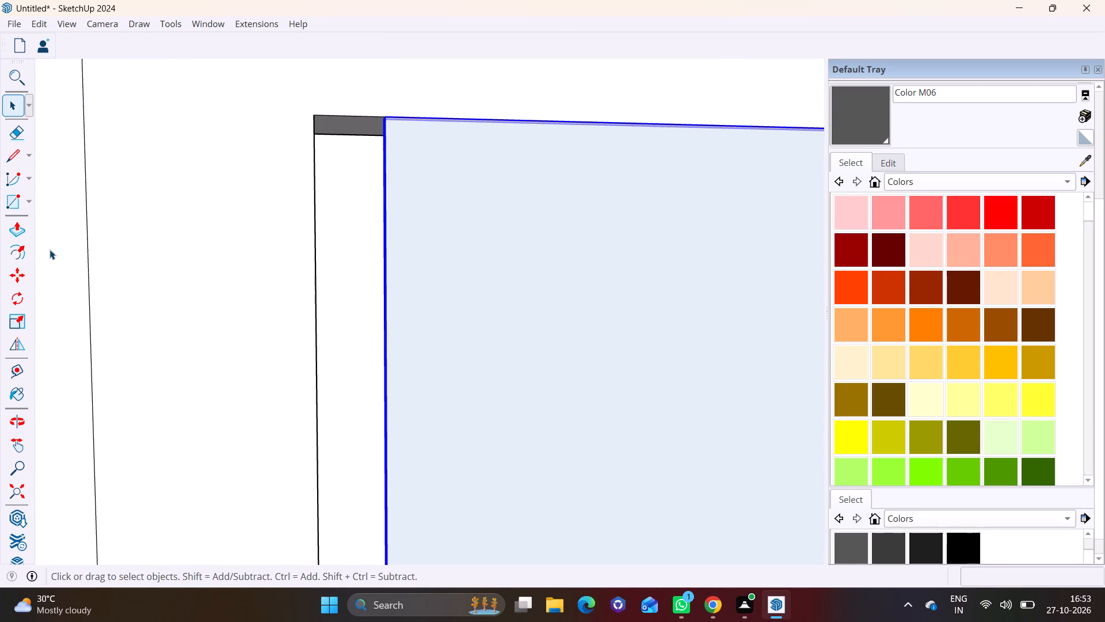
left_click(19, 274)
middle_click_drag(421, 139, 357, 162)
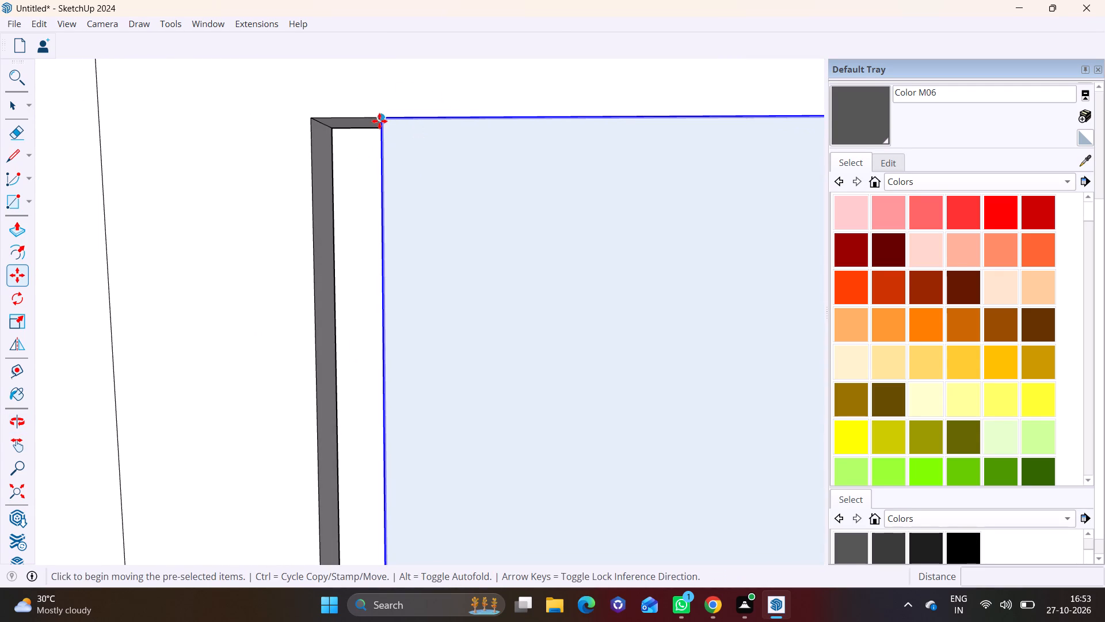
left_click(379, 121)
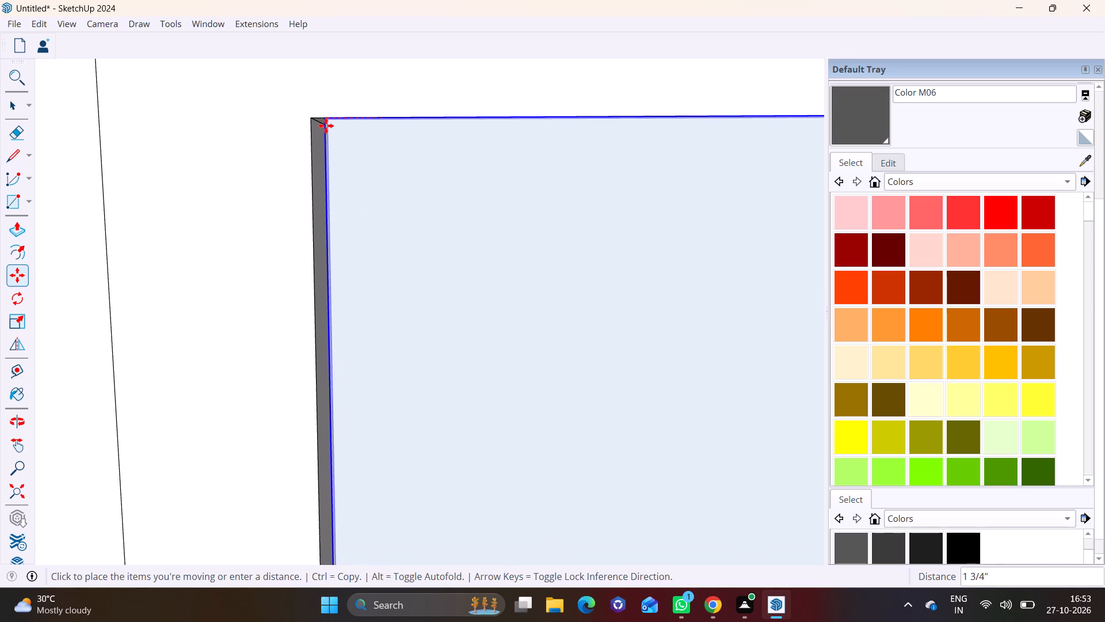
left_click(326, 126)
scroll(336, 130, "up", 7)
middle_click_drag(350, 136, 408, 141)
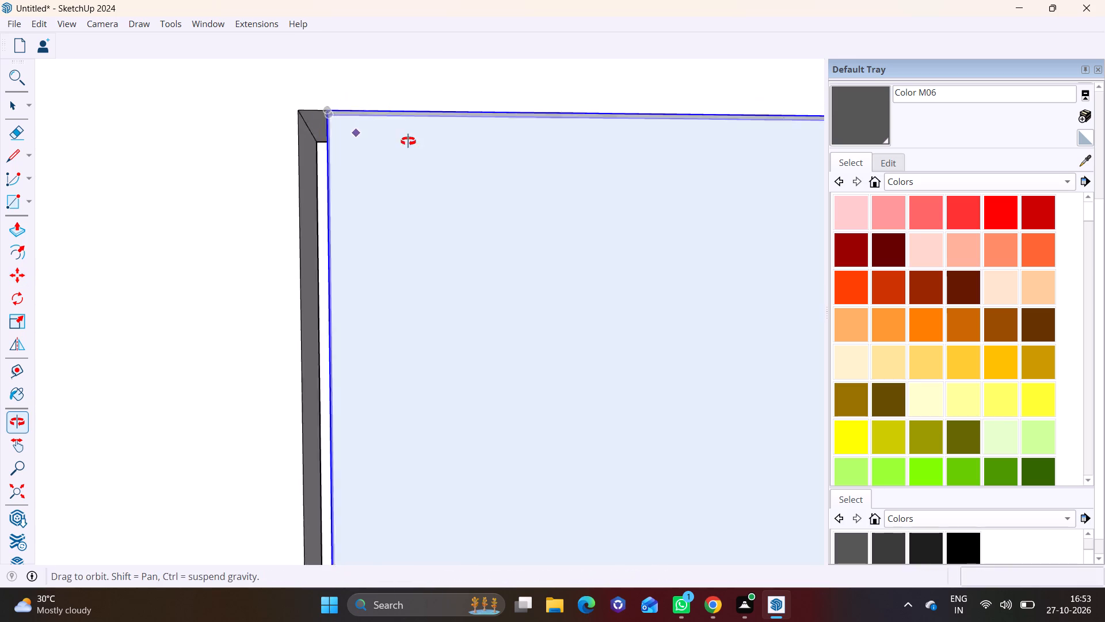
middle_click_drag(408, 141, 237, 170)
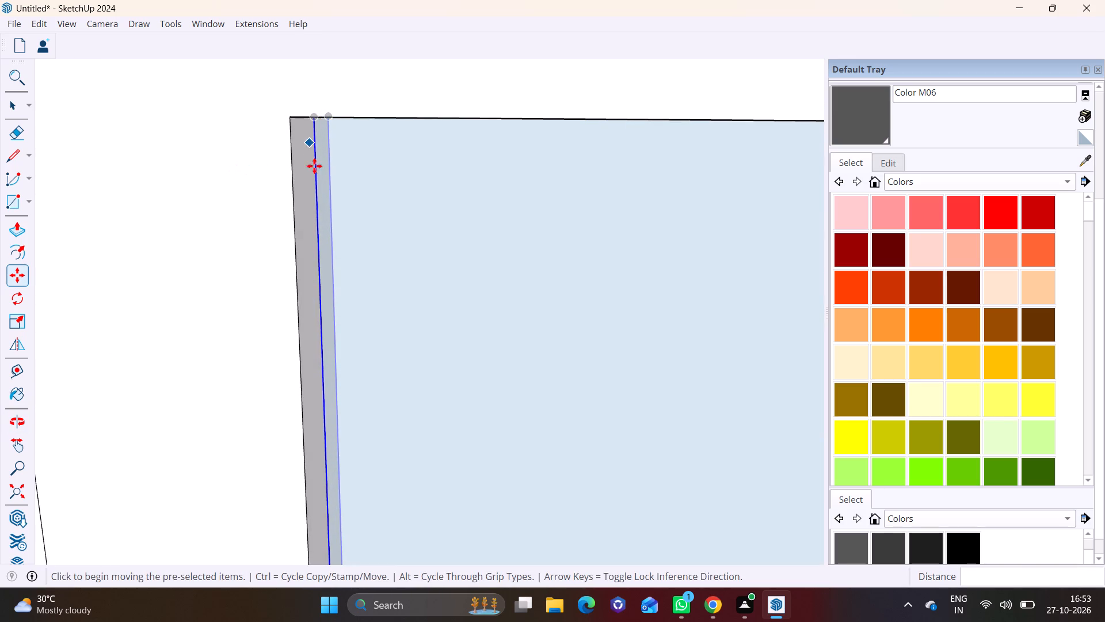
left_click(323, 144)
left_click(323, 149)
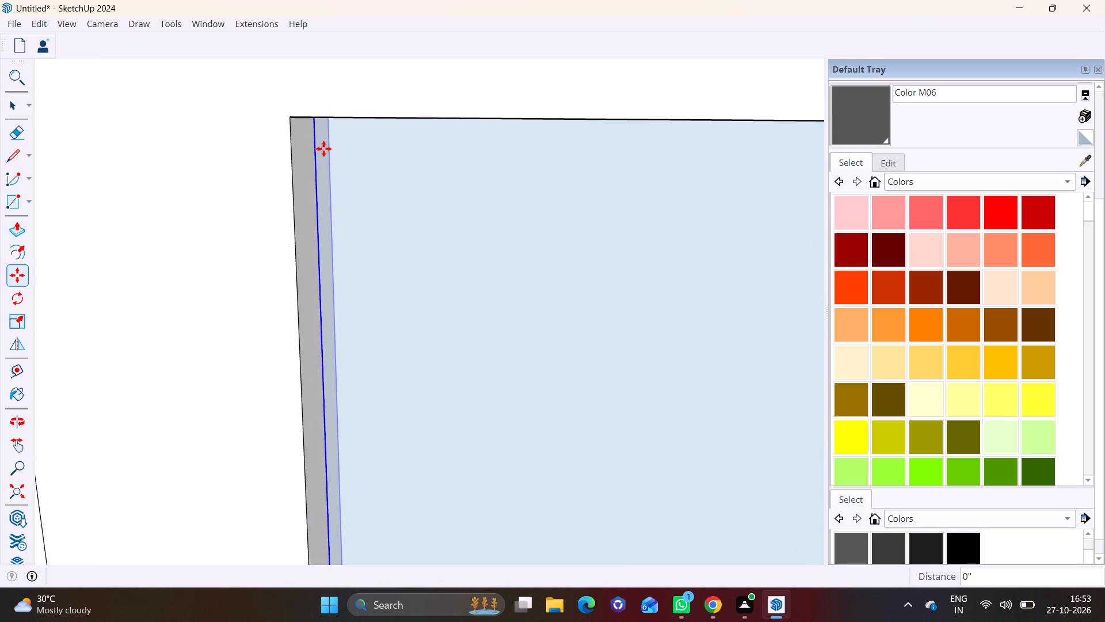
Deselect the glass pane and check how it sits in the tall opening across the whole front facade.
scroll(331, 165, "down", 16)
middle_click_drag(529, 358, 572, 237)
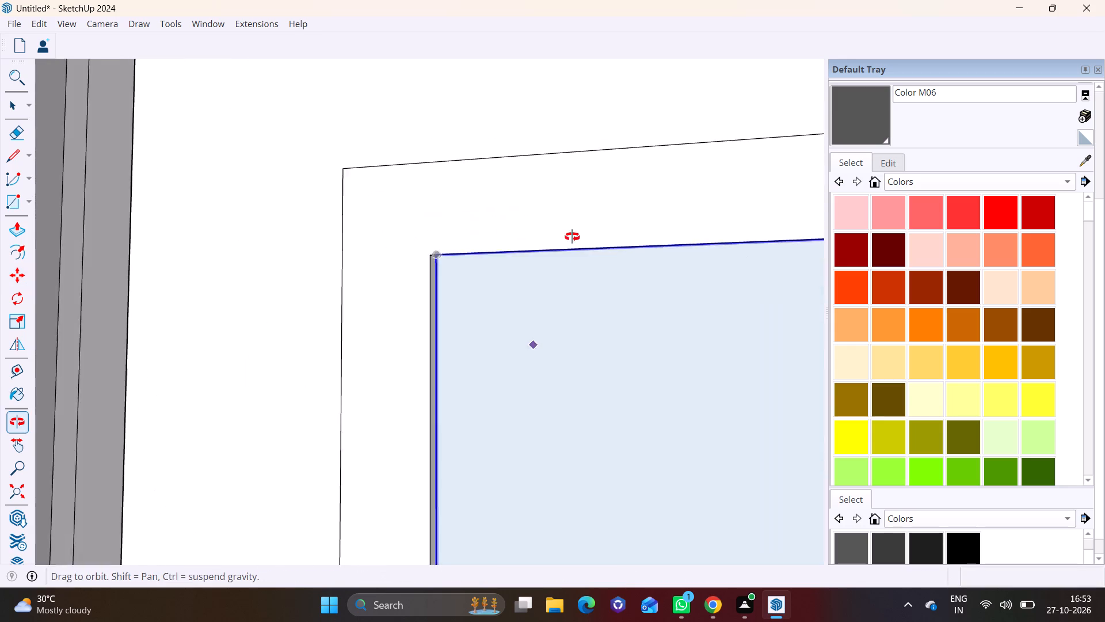
middle_click_drag(572, 237, 574, 230)
scroll(575, 329, "down", 13)
middle_click_drag(608, 448, 523, 219)
scroll(544, 355, "down", 6)
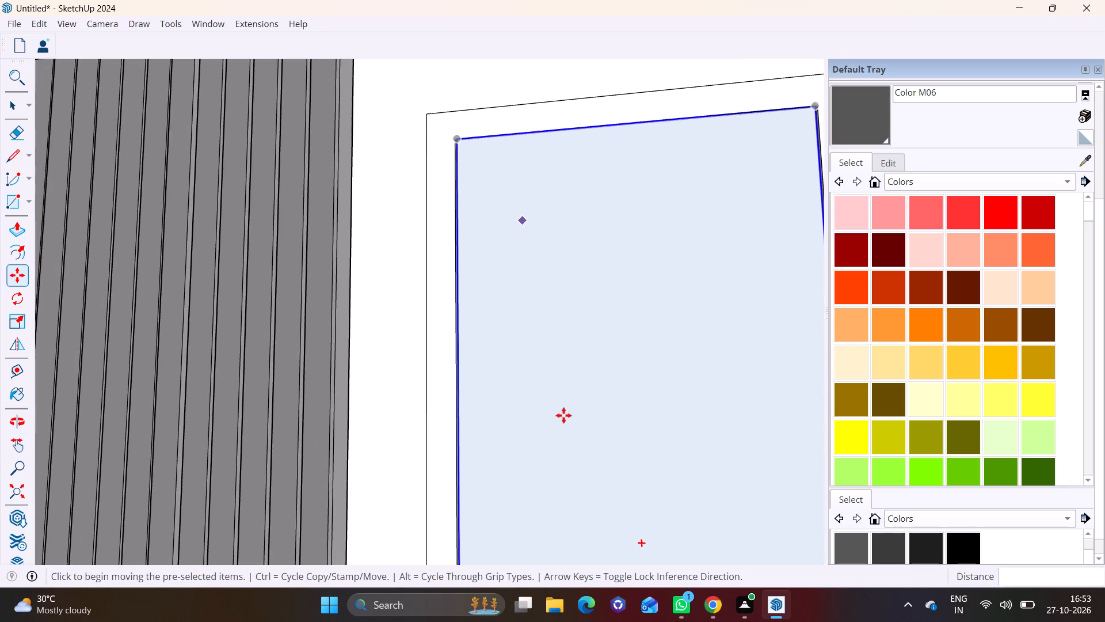
scroll(563, 415, "down", 12)
middle_click_drag(569, 445, 475, 187, "shift")
scroll(496, 278, "down", 14)
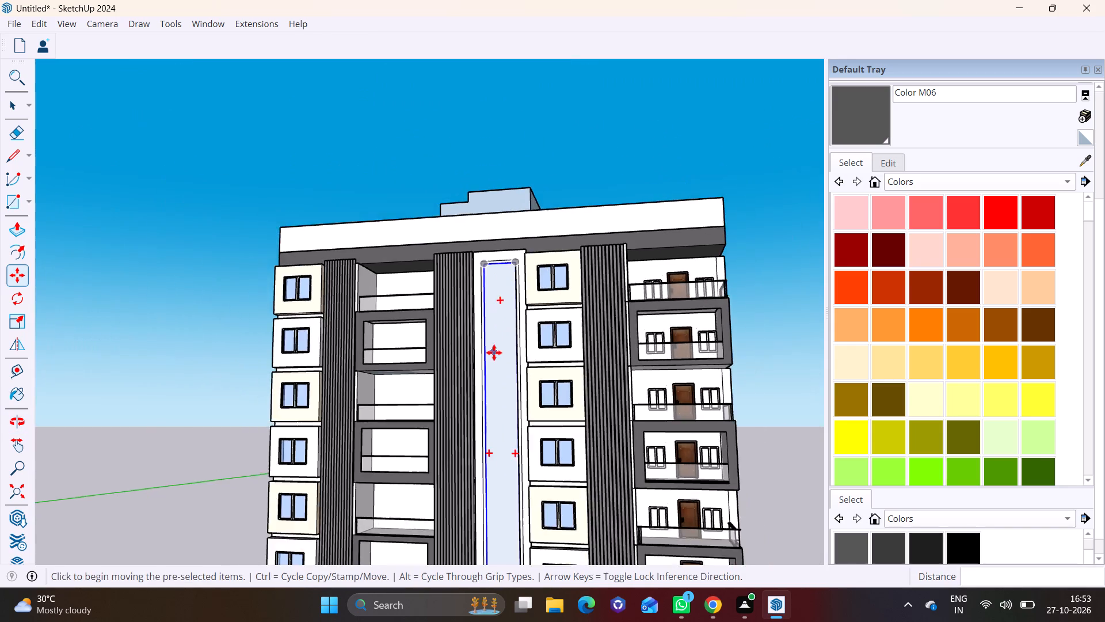
middle_click_drag(481, 362, 427, 407)
key("space")
left_click(242, 359)
middle_click_drag(517, 407, 451, 295, "shift")
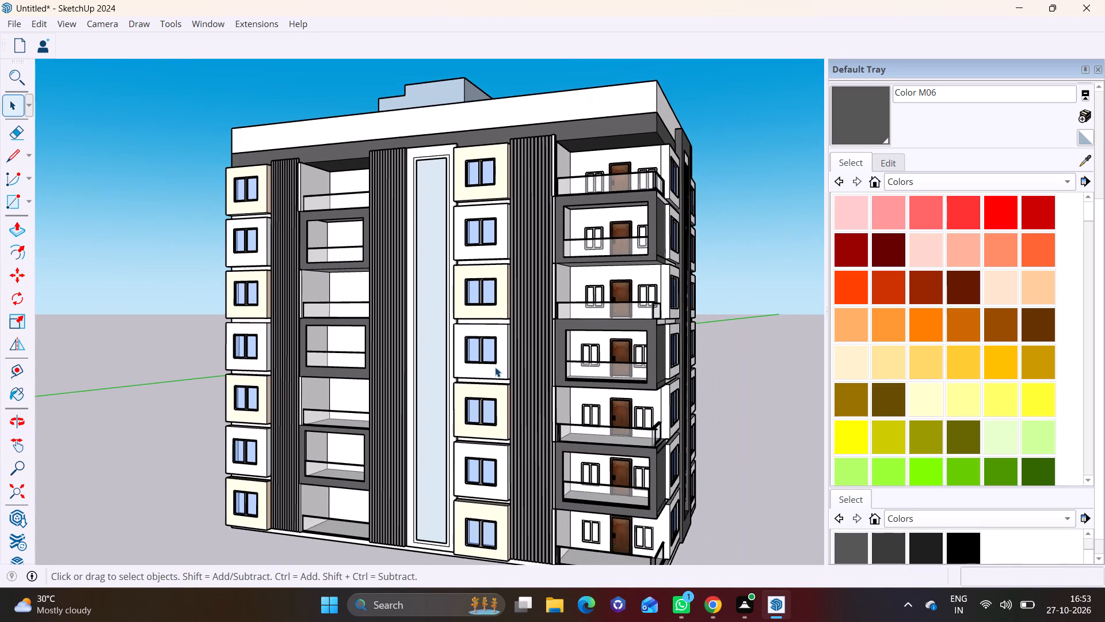
middle_click_drag(451, 368, 410, 363)
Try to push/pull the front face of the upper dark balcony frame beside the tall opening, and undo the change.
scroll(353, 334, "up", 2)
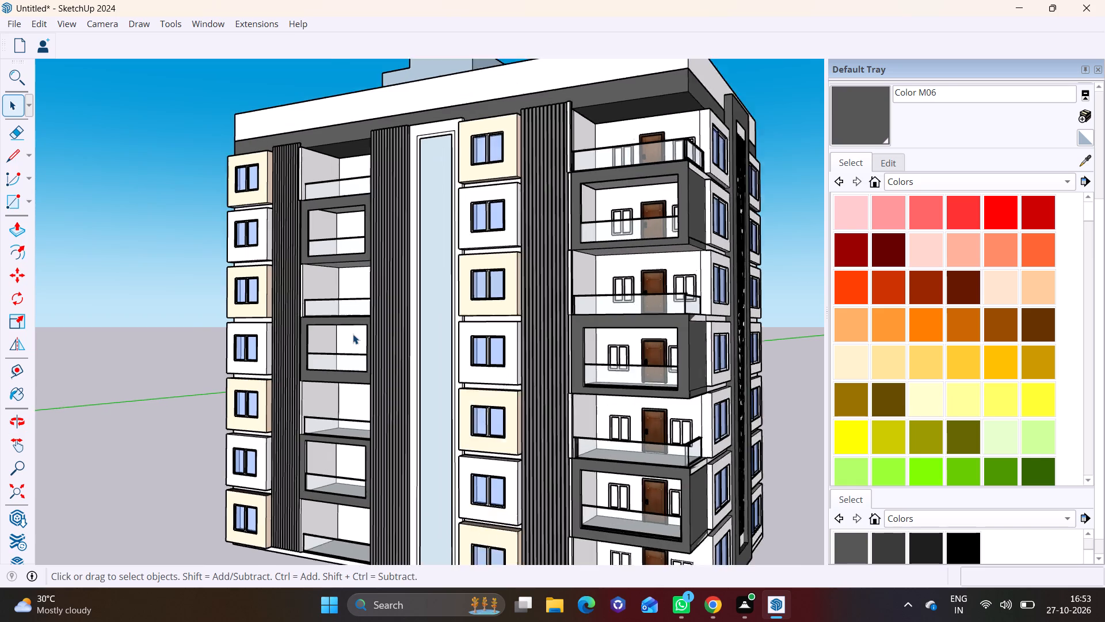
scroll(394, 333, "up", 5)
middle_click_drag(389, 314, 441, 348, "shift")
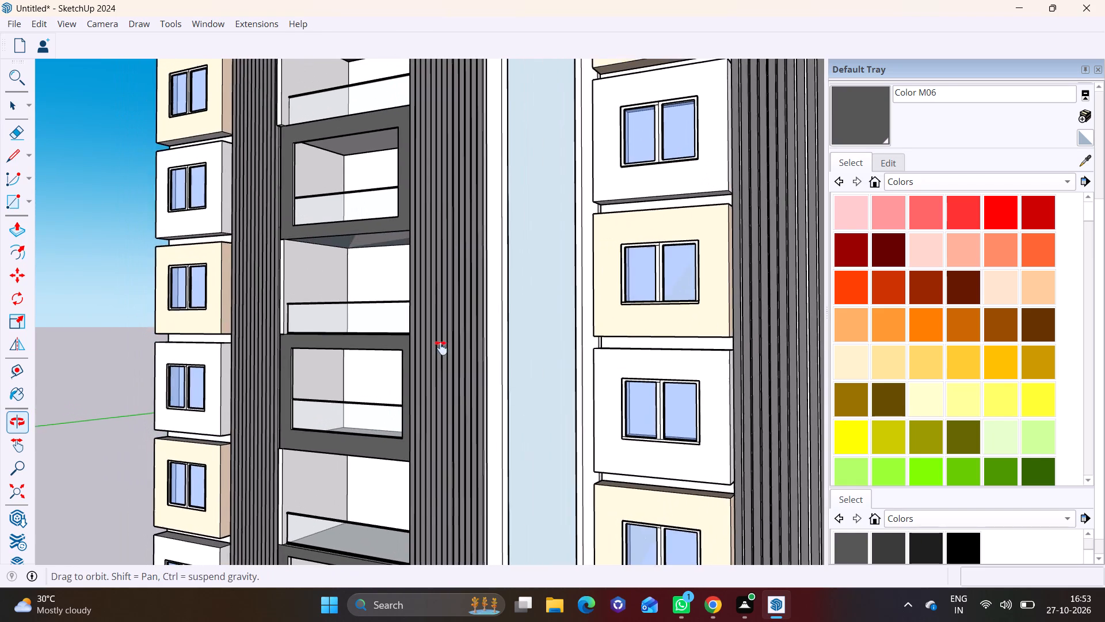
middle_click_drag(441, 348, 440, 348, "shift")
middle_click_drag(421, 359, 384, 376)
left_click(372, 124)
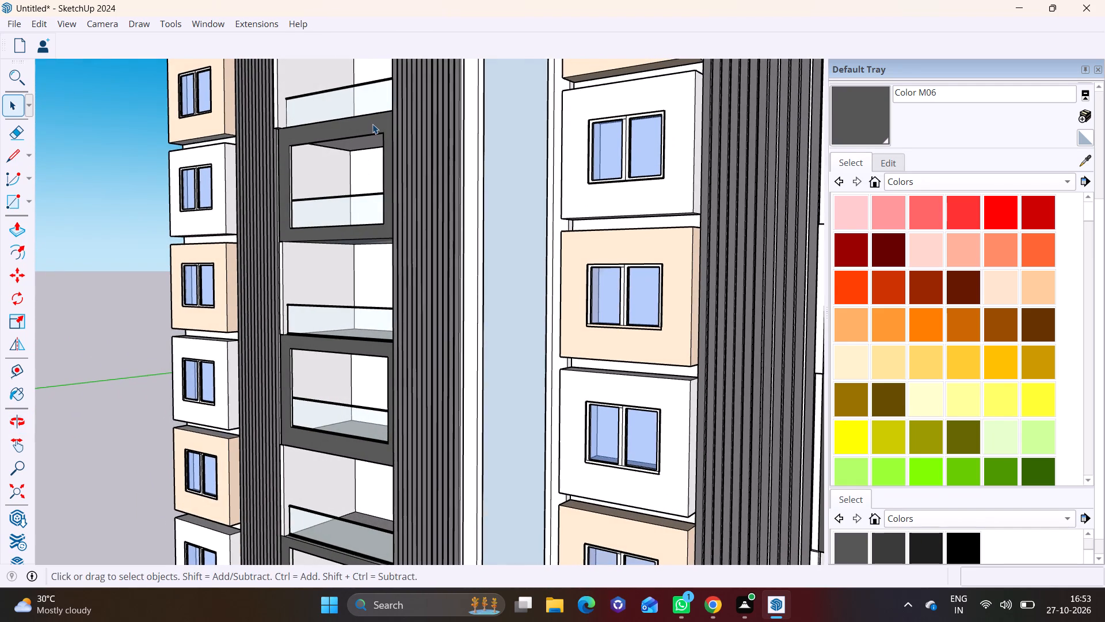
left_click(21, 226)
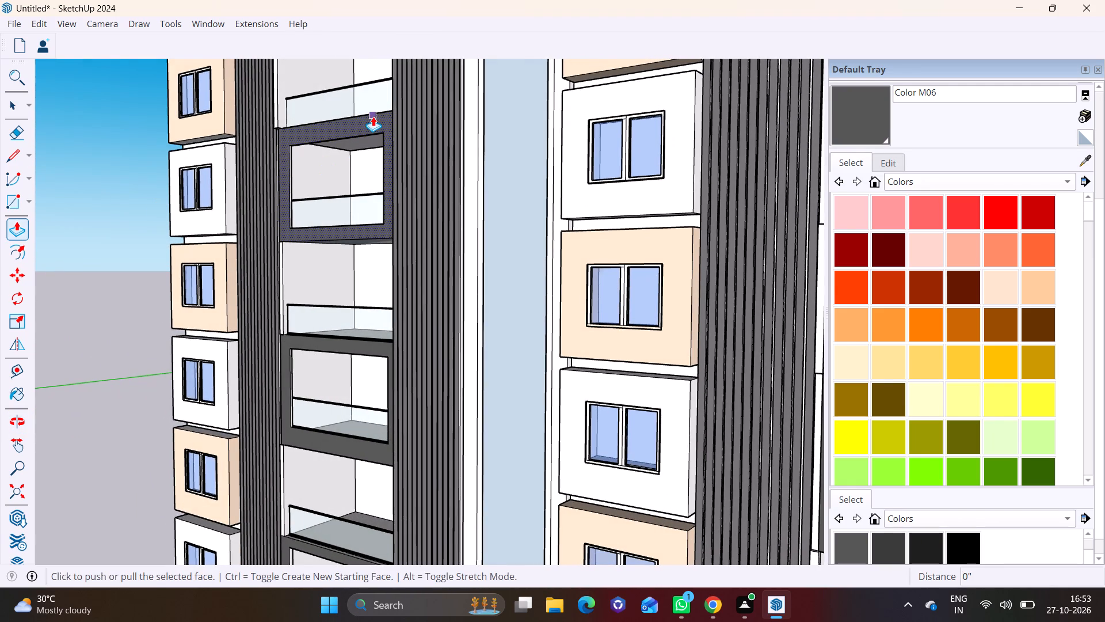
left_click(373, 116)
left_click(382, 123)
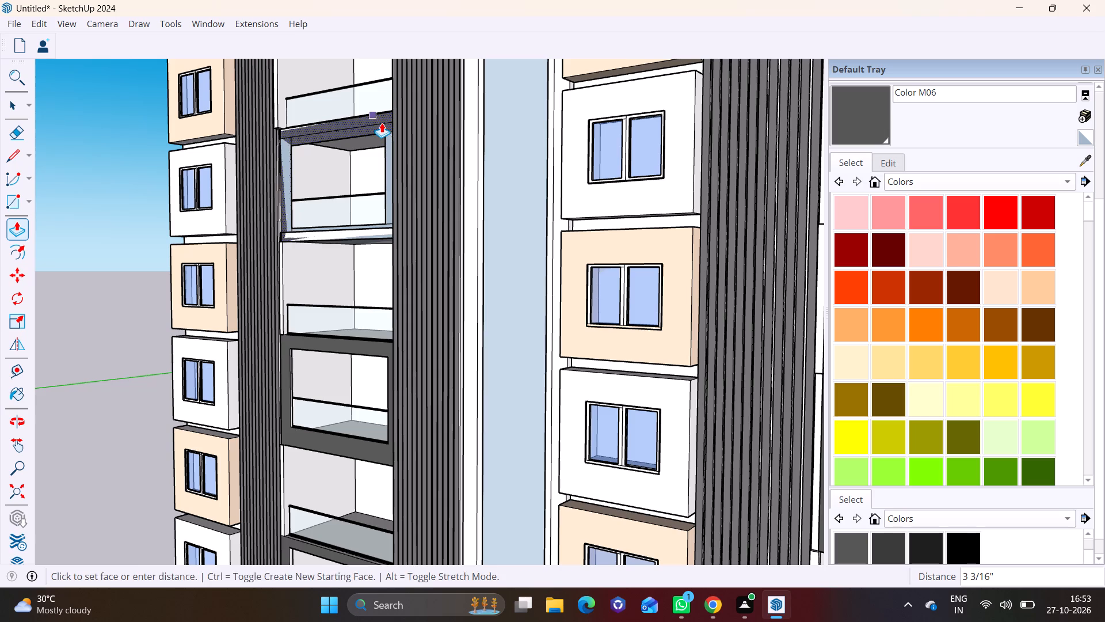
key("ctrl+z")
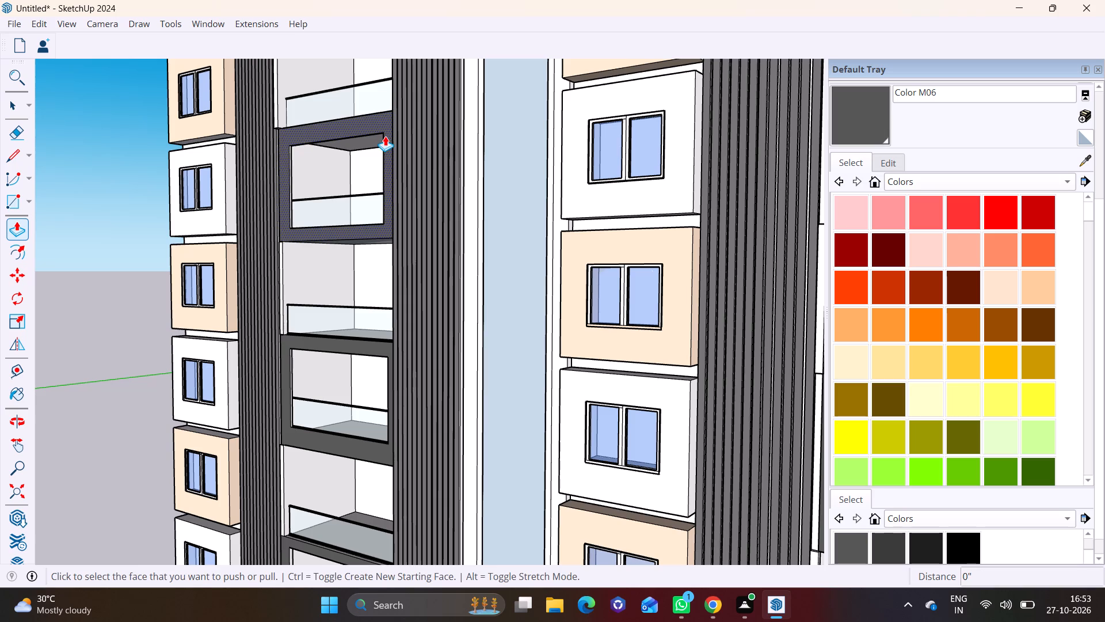
Pull the upper dark balcony frame's front face outward in two passes, the second by about 1' 7 3/8".
left_click(386, 136)
left_click(365, 136)
scroll(436, 177, "up", 6)
middle_click_drag(398, 172, 364, 179)
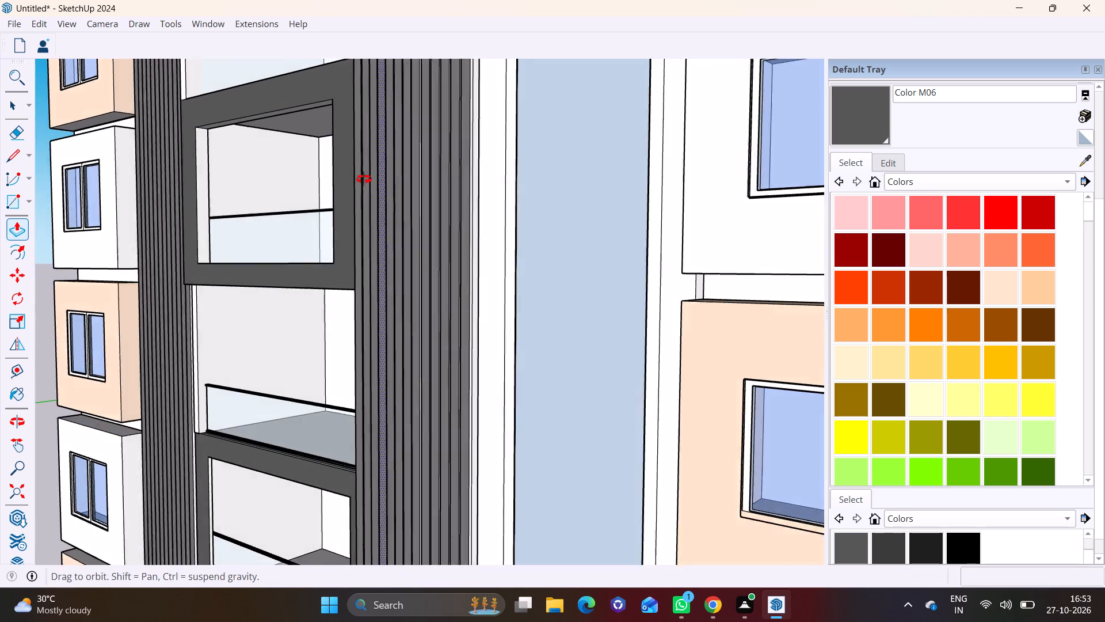
middle_click_drag(364, 179, 350, 187)
left_click(333, 178)
left_click(308, 179)
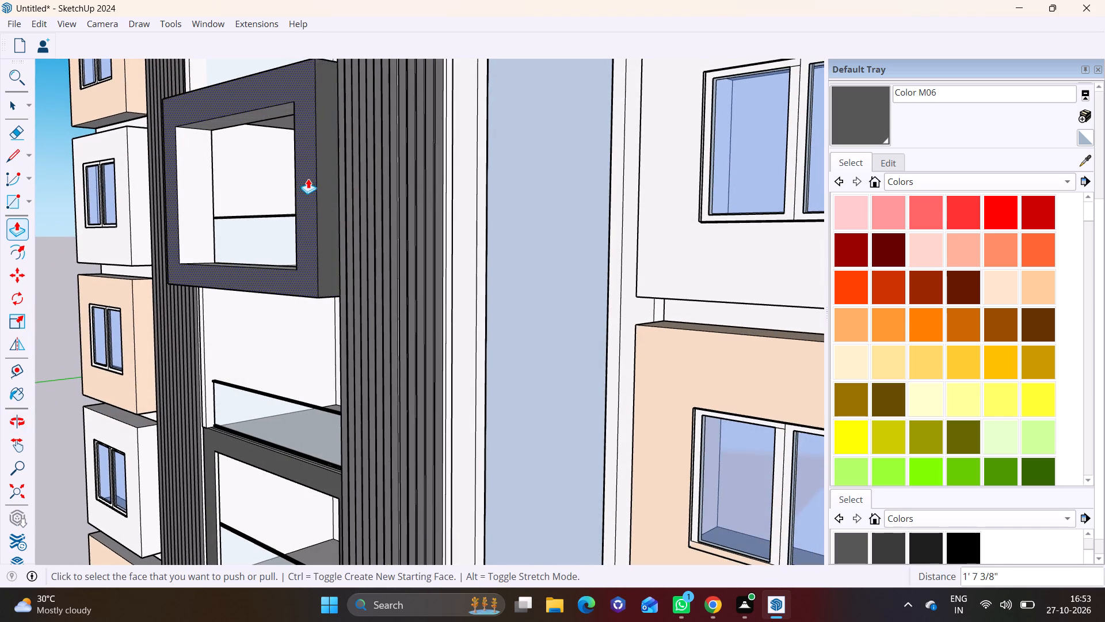
Pull the middle dark balcony frame's front face outward by 2' 3 1/8", matching the front face of the frame above it.
scroll(370, 235, "down", 6)
middle_click_drag(357, 309, 329, 185, "shift")
scroll(349, 258, "up", 2)
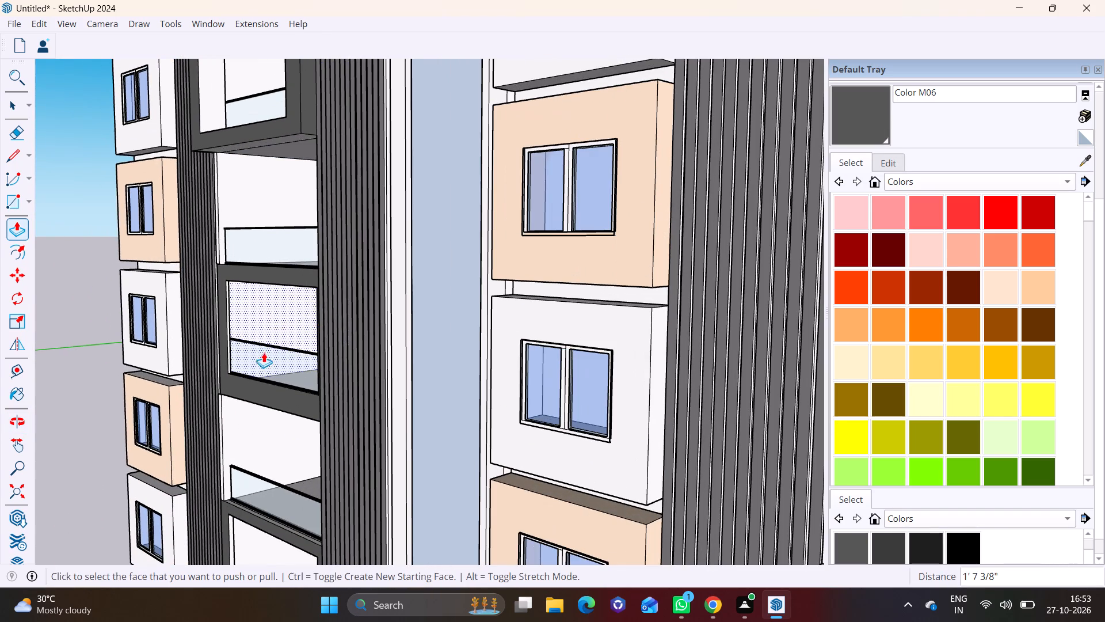
key("space")
left_click(279, 395)
left_click(16, 227)
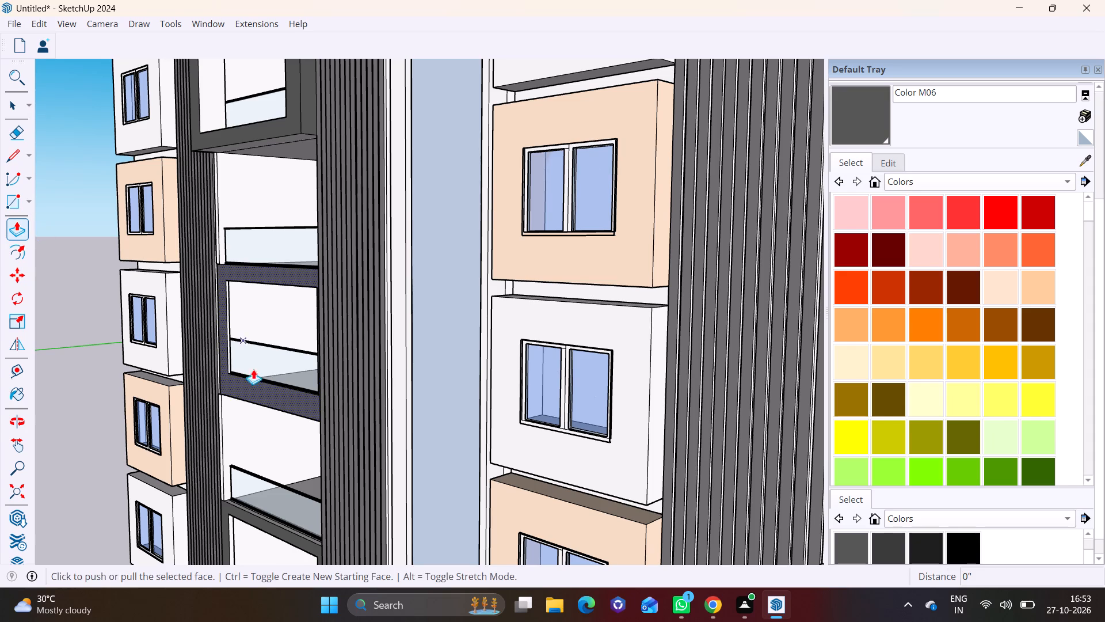
left_click(255, 389)
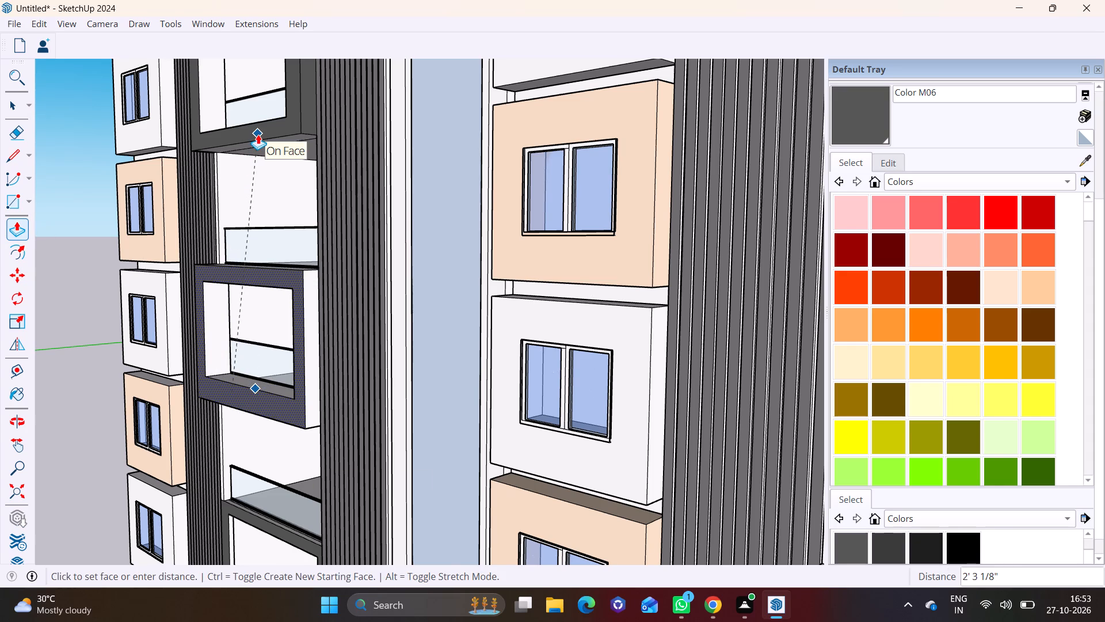
left_click(258, 134)
scroll(246, 155, "down", 5)
middle_click_drag(269, 259, 272, 162, "shift")
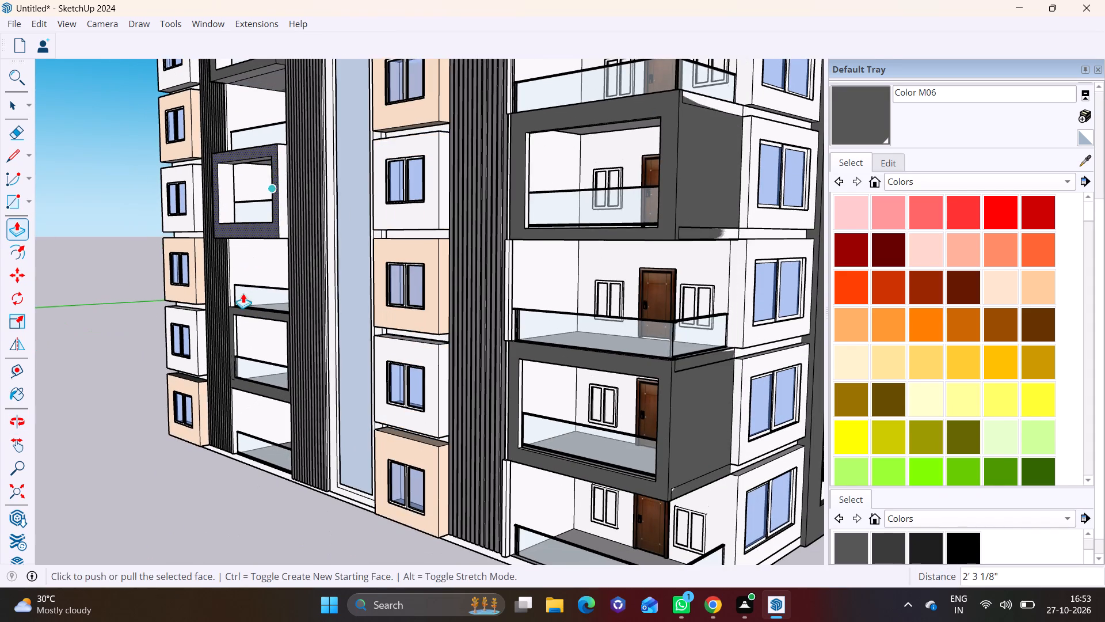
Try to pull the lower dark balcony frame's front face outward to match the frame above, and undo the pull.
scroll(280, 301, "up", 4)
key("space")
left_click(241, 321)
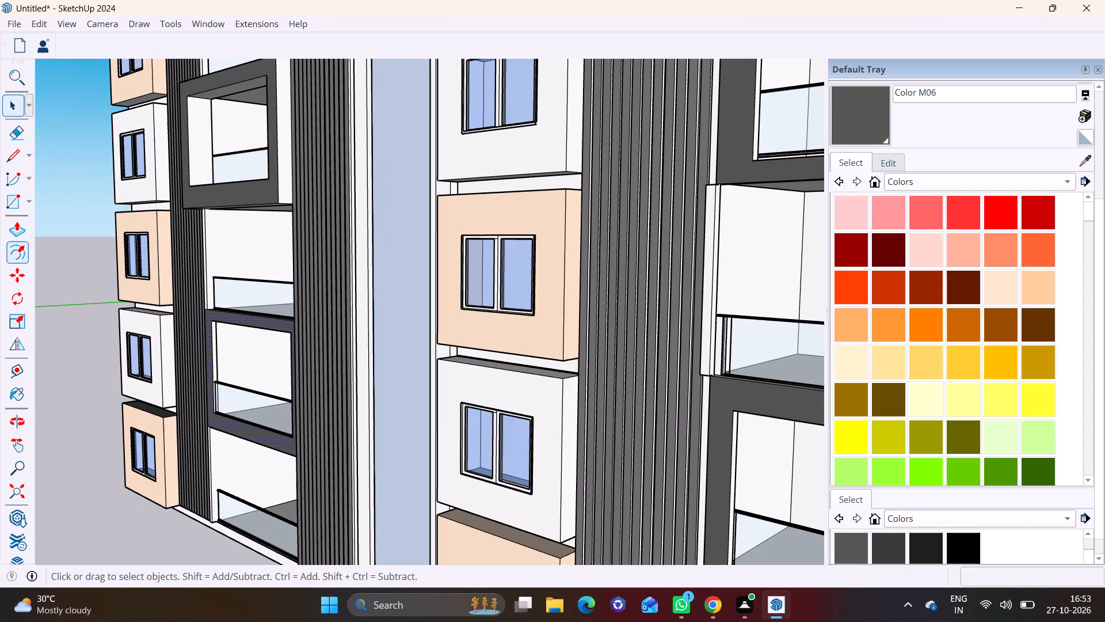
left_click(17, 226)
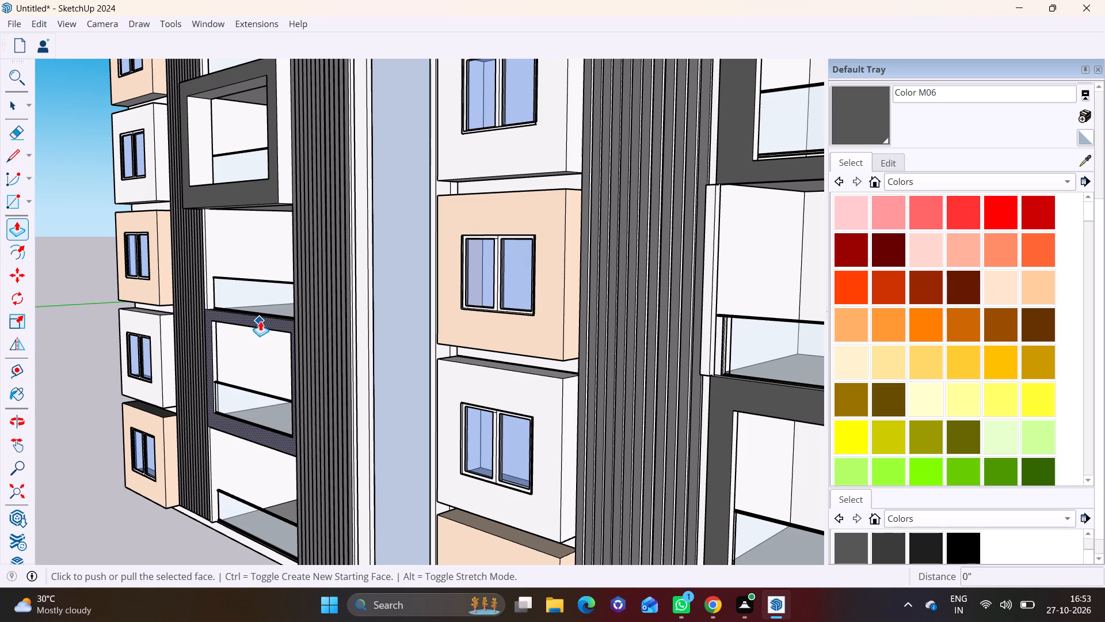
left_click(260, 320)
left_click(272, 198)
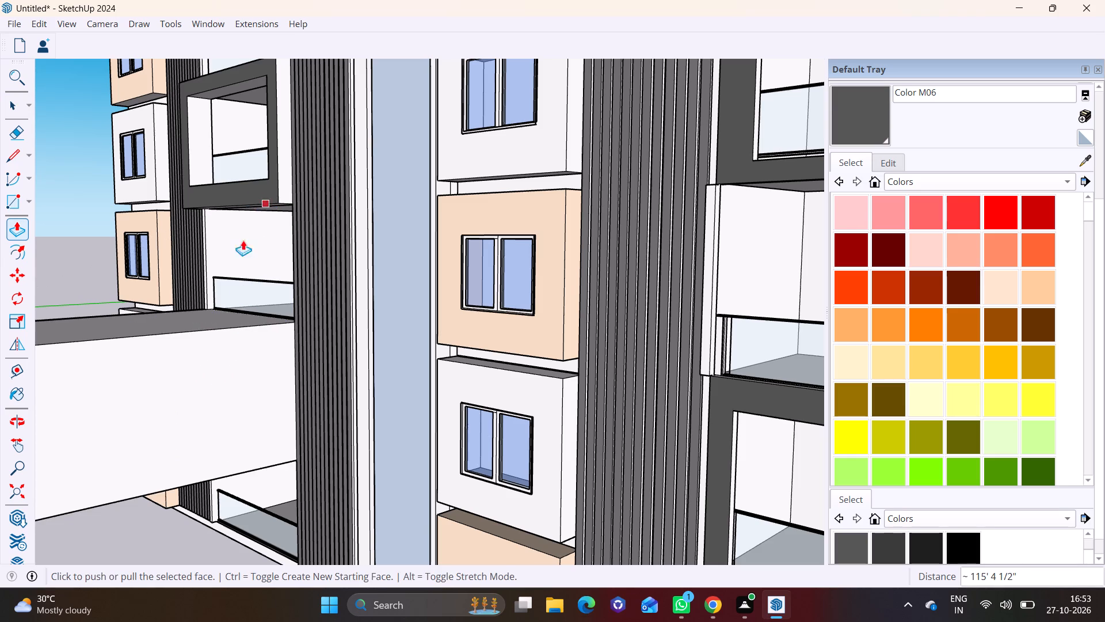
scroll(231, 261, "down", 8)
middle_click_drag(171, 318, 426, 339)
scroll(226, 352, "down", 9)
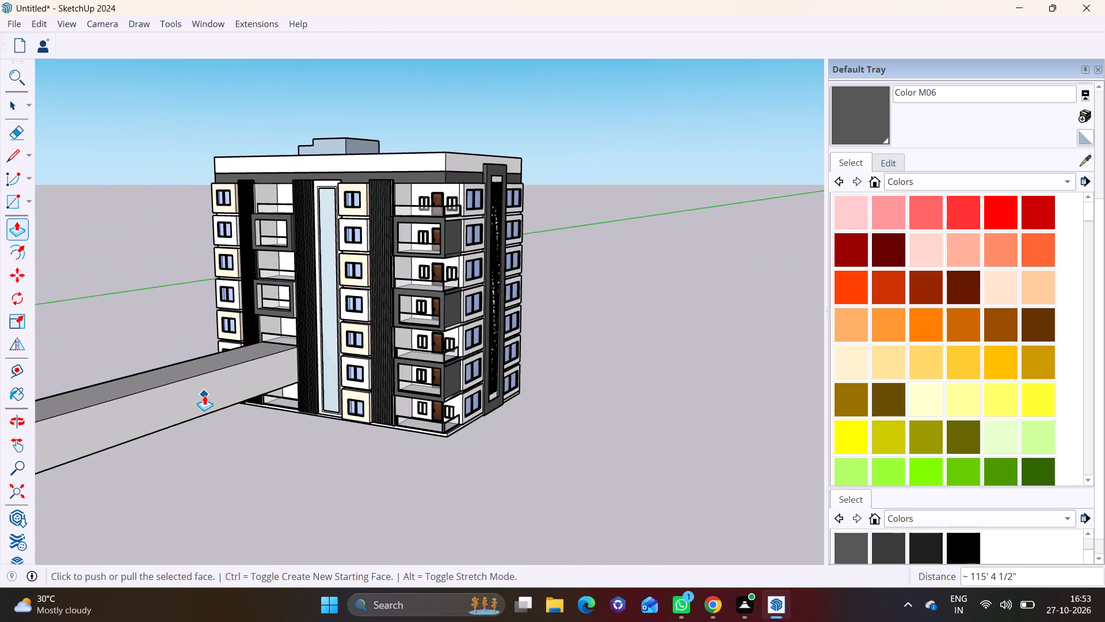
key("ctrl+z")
Pull the lower dark balcony frame's front face outward by 2' 1/2", using the frame above as reference.
scroll(284, 354, "up", 14)
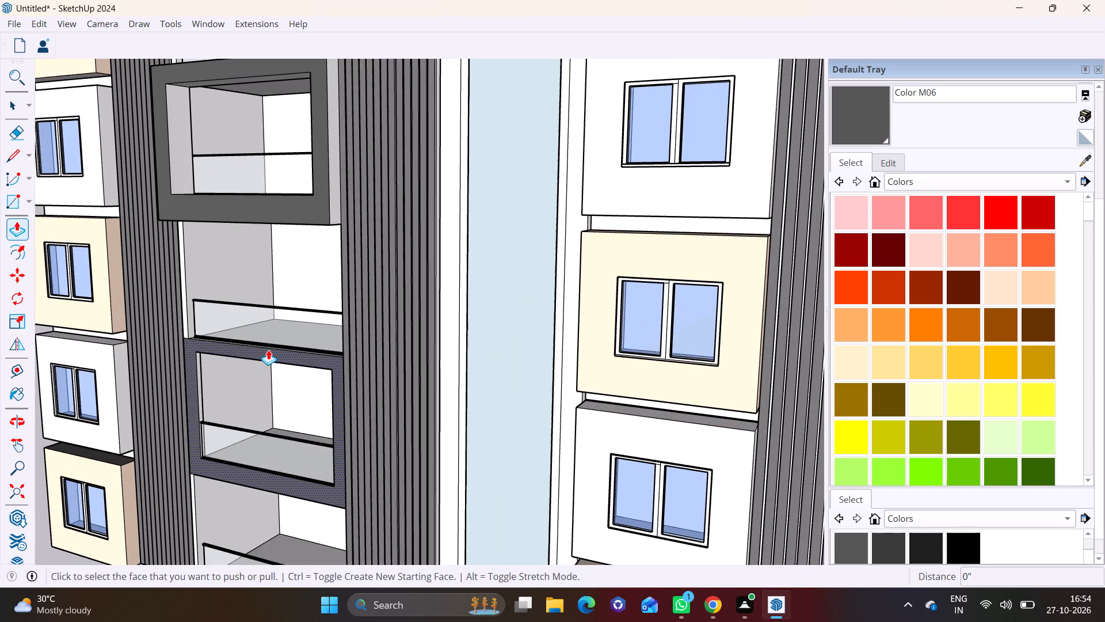
left_click(268, 350)
left_click(277, 217)
middle_click_drag(289, 342, 200, 371)
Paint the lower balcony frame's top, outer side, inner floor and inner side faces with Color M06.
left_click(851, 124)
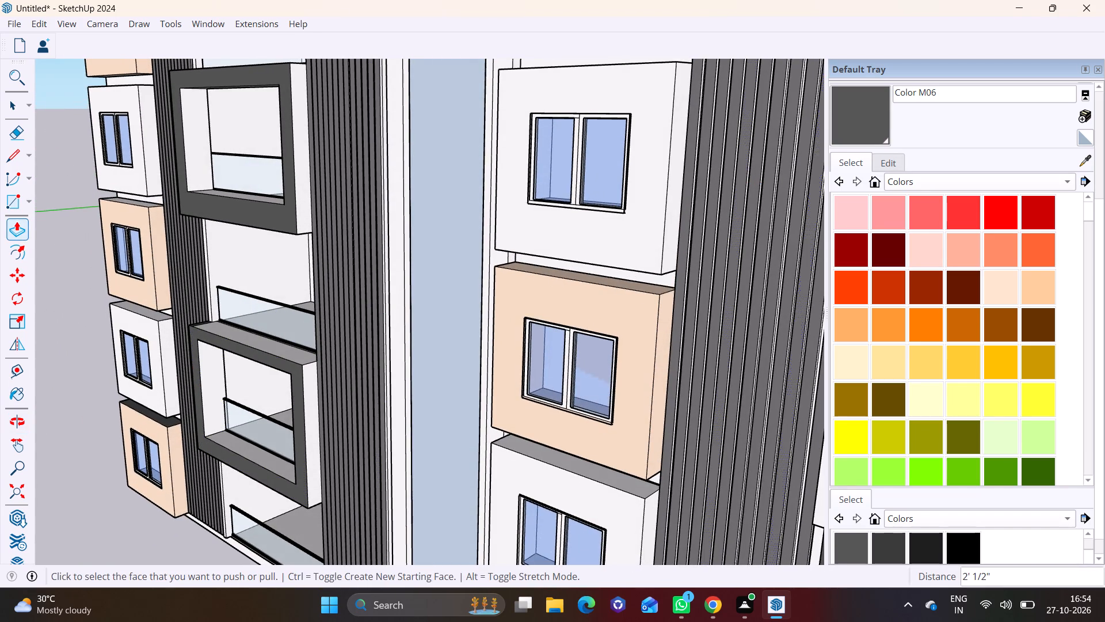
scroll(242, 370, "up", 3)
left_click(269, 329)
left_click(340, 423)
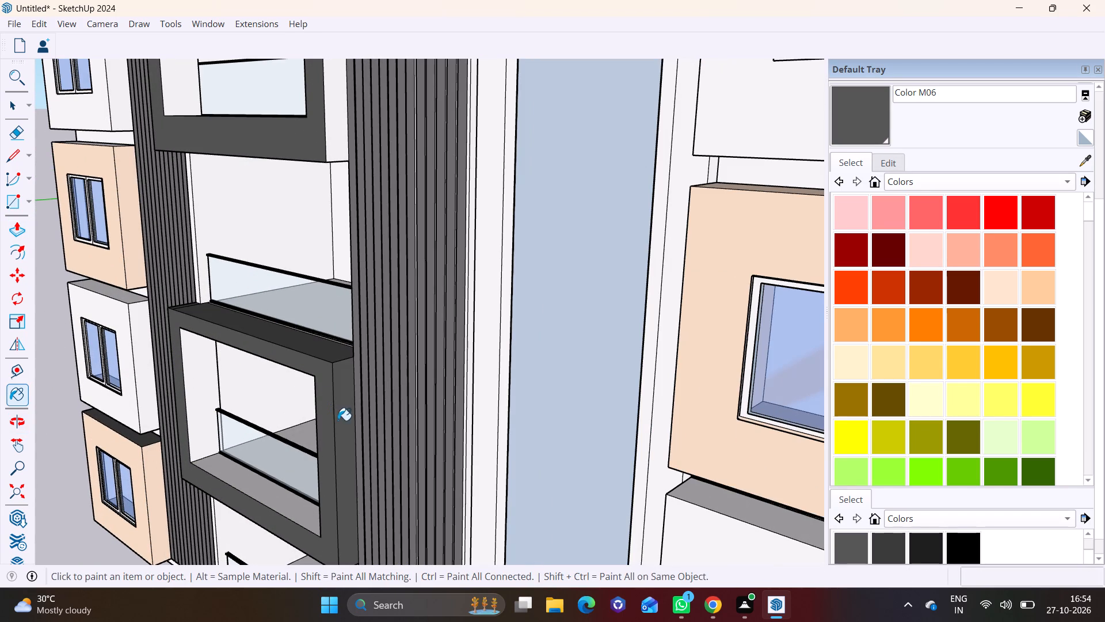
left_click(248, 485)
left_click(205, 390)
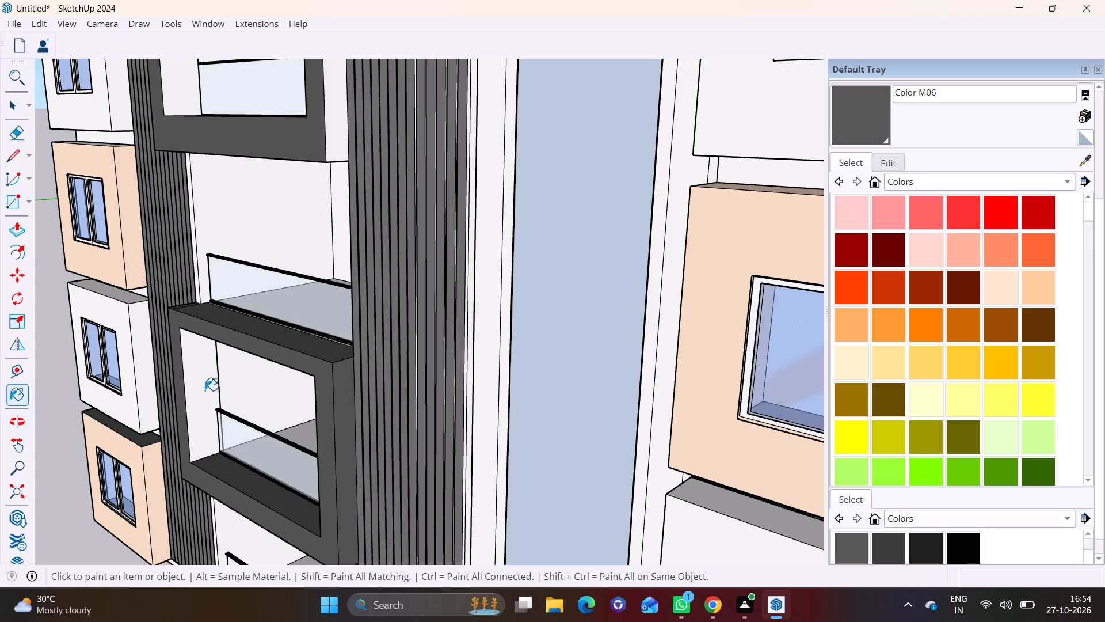
Paint the middle balcony frame's outer side, top, inner side and inner floor with Color M06, including the unpainted undersides.
scroll(220, 377, "down", 3)
middle_click_drag(254, 314, 276, 481)
left_click(325, 343)
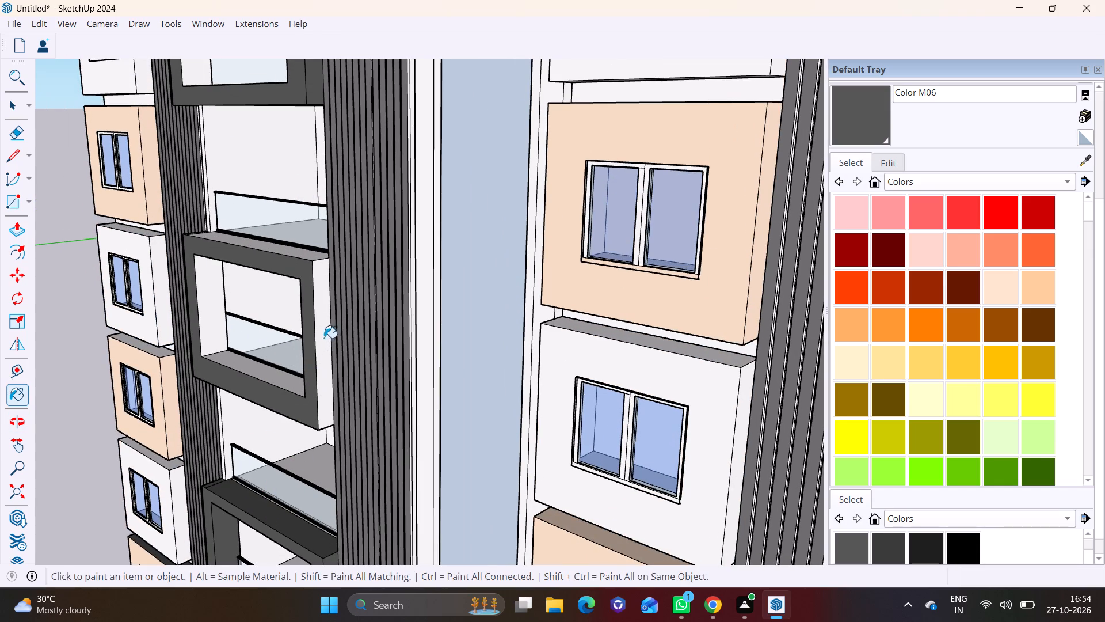
left_click(303, 249)
left_click(294, 252)
left_click(218, 293)
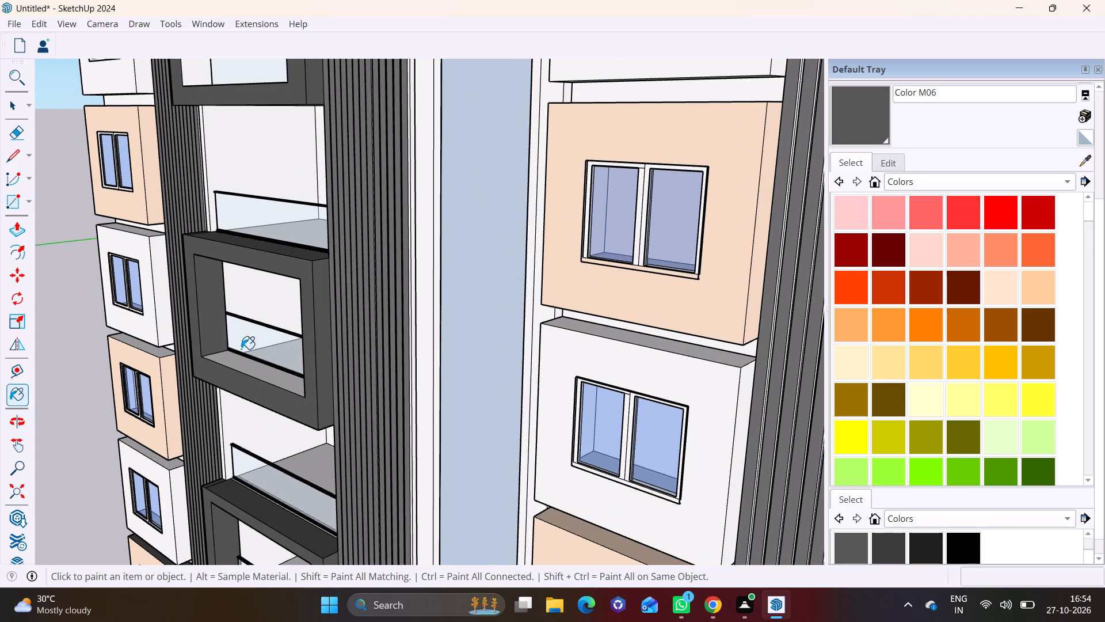
left_click(250, 369)
middle_click_drag(265, 384, 296, 138)
left_click(299, 310)
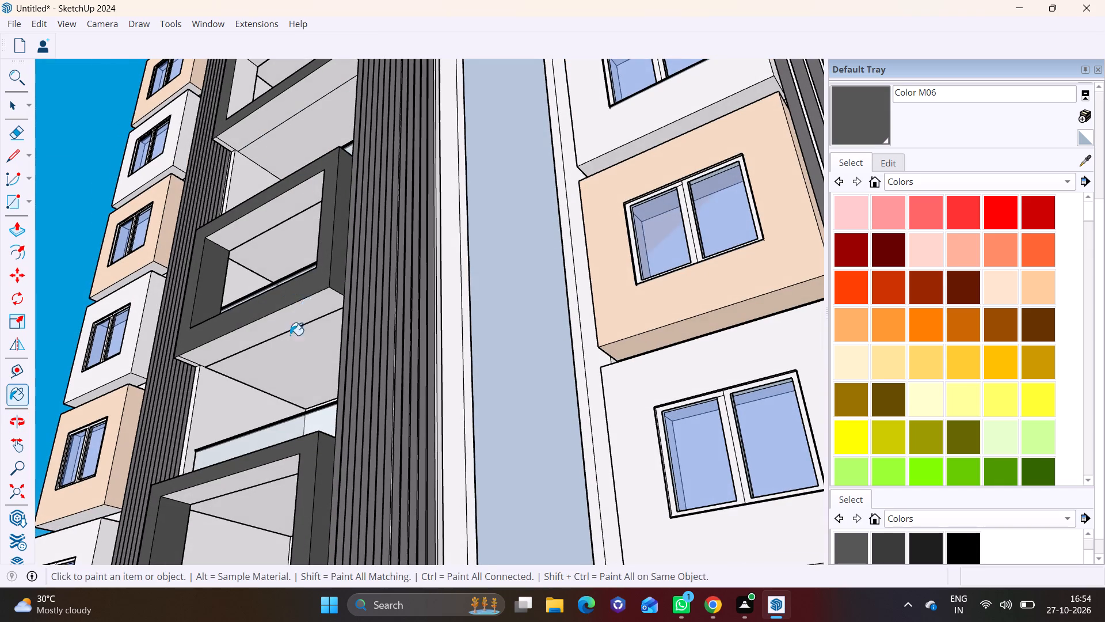
middle_click_drag(289, 343, 302, 177, "shift")
left_click(270, 446)
Paint the upper balcony frame's inner floor, inner side, top and inner ceiling faces with Color M06.
middle_click_drag(283, 265, 242, 510)
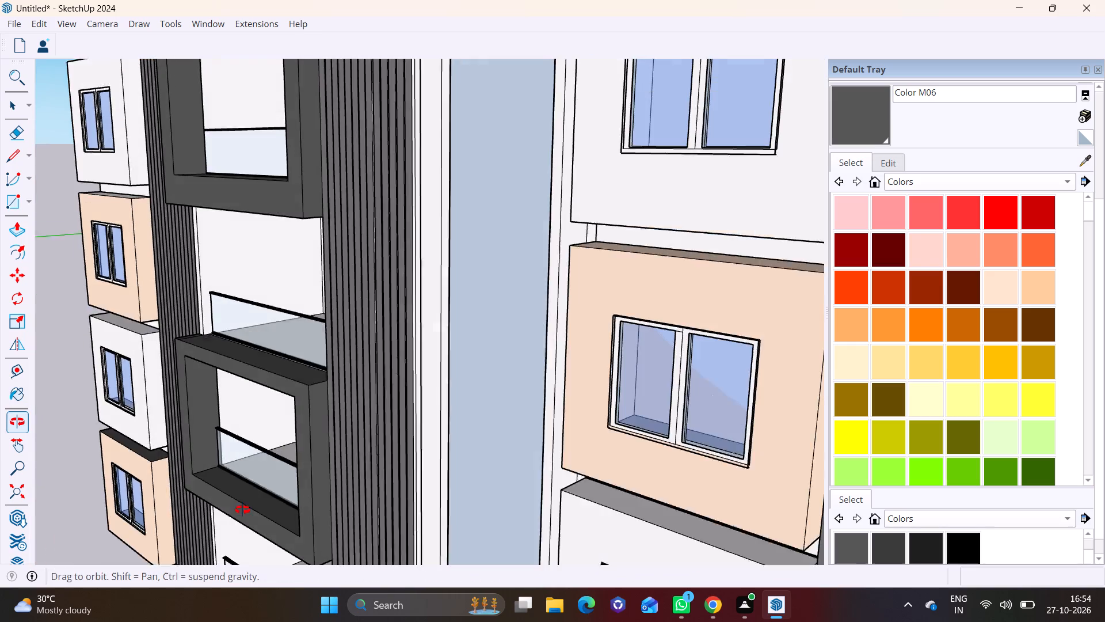
middle_click_drag(242, 510, 241, 515)
middle_click_drag(258, 285, 237, 620, "shift")
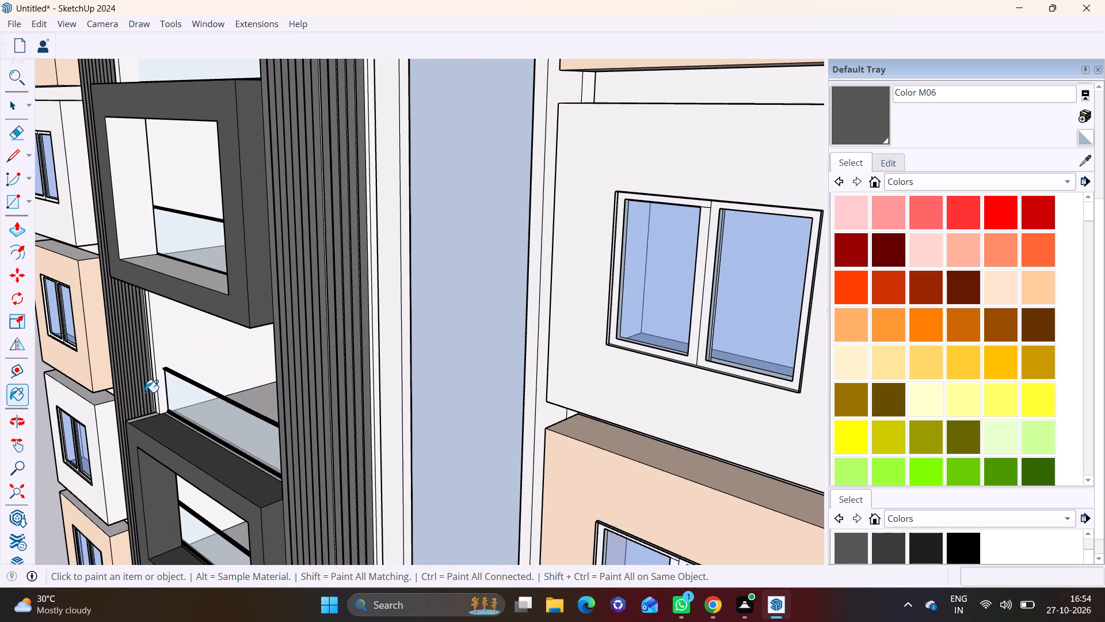
middle_click_drag(166, 370, 176, 450)
left_click(185, 365)
left_click(150, 292)
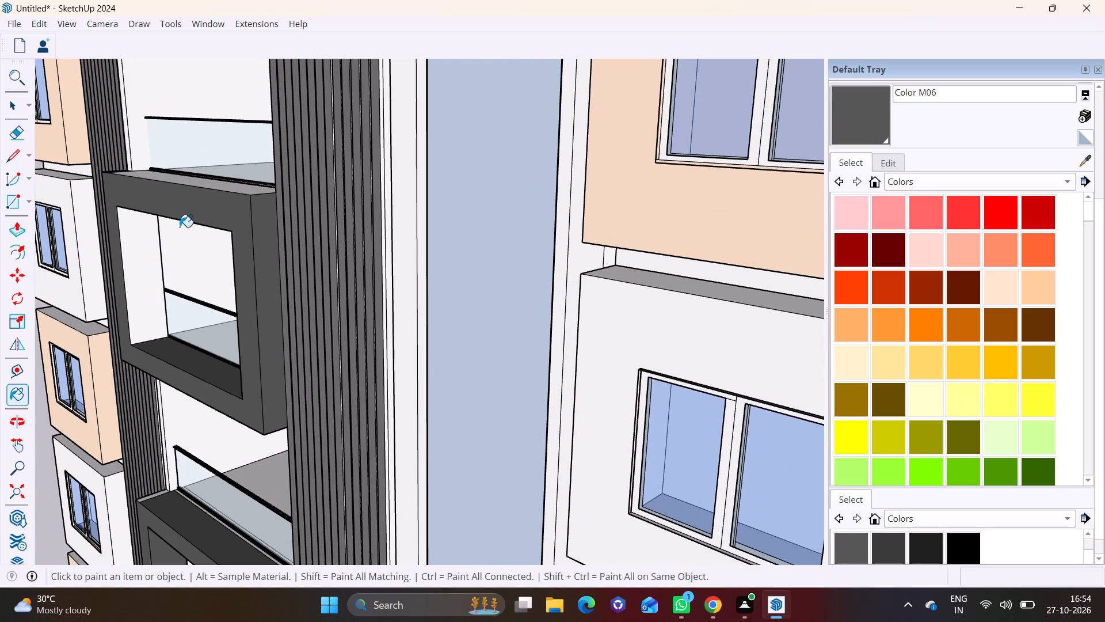
middle_click_drag(190, 214, 193, 328, "shift")
left_click(216, 299)
middle_click_drag(212, 447, 276, 240)
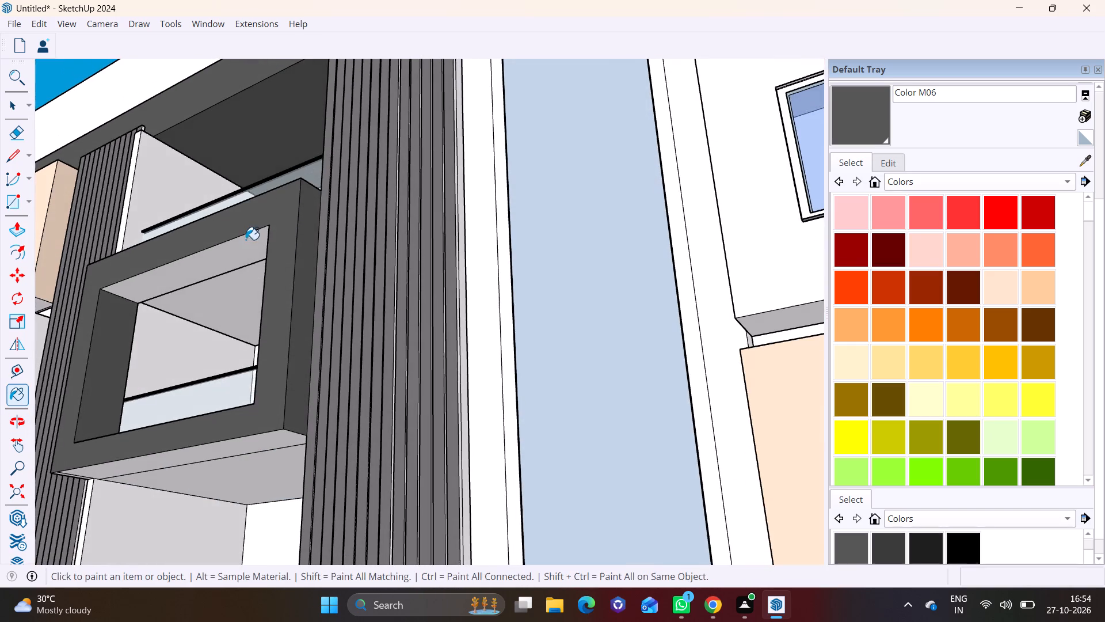
left_click(234, 250)
Clear the selection and examine the projecting balcony frames against the whole building from the front and corner.
scroll(239, 286, "down", 1)
middle_click_drag(245, 308, 238, 494)
scroll(238, 489, "down", 13)
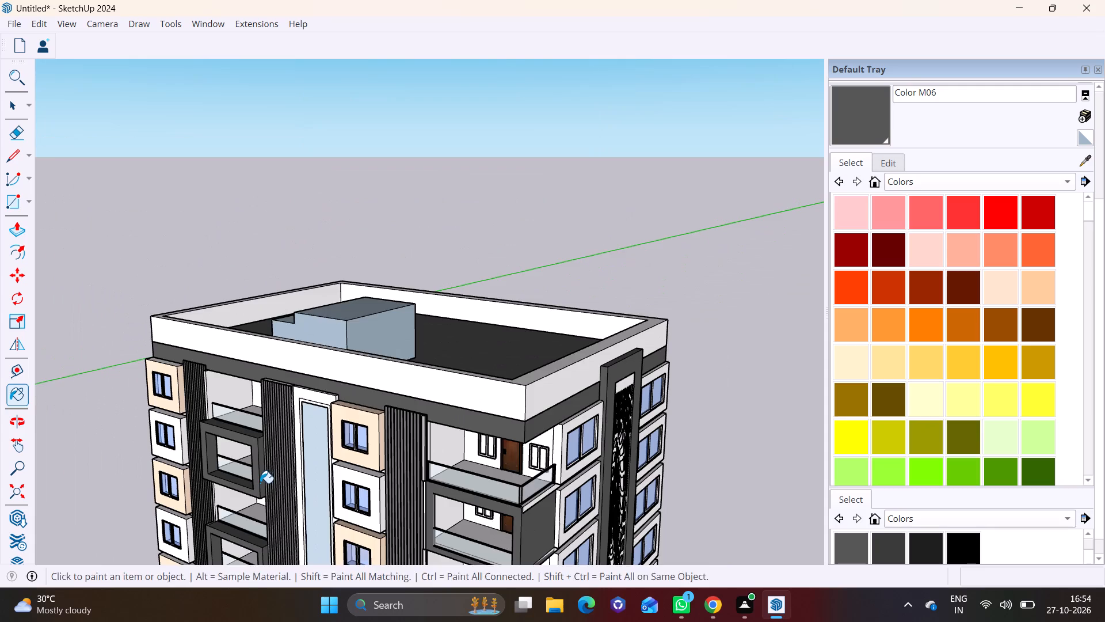
middle_click_drag(261, 483, 268, 347, "shift")
key("space")
left_click(725, 365)
scroll(528, 380, "down", 2)
scroll(370, 405, "down", 2)
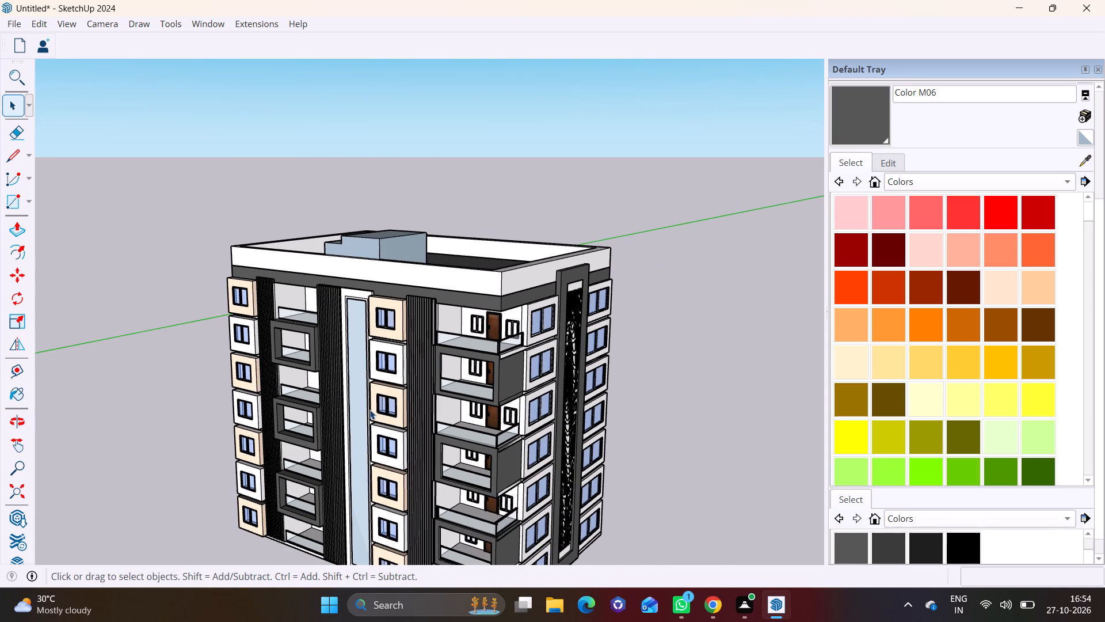
middle_click(393, 309)
middle_click_drag(392, 374, 366, 304)
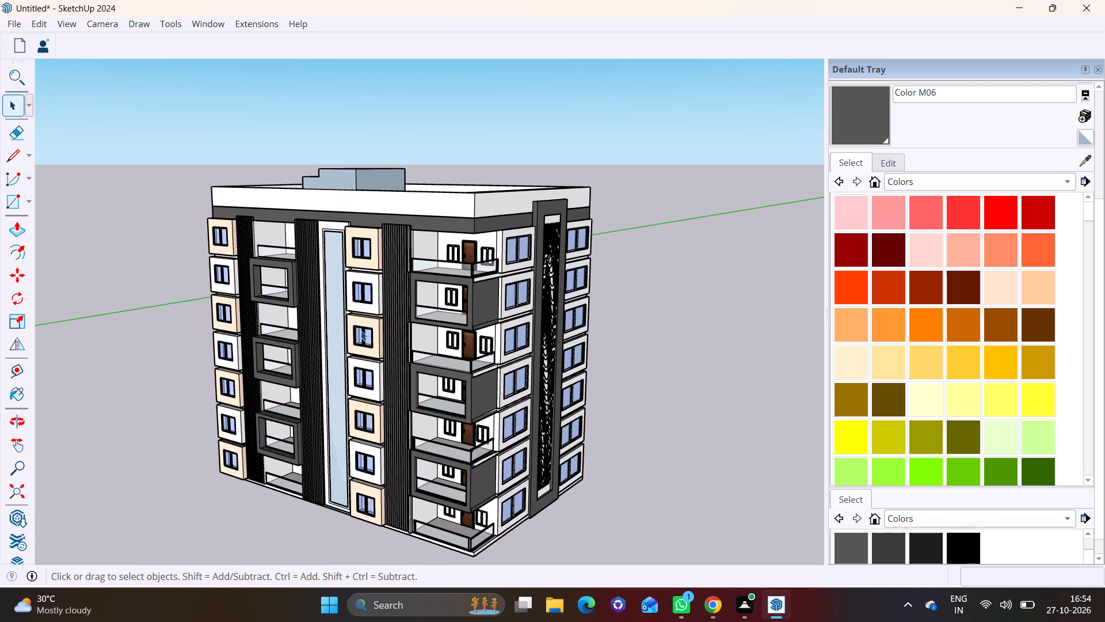
middle_click_drag(361, 331, 467, 307)
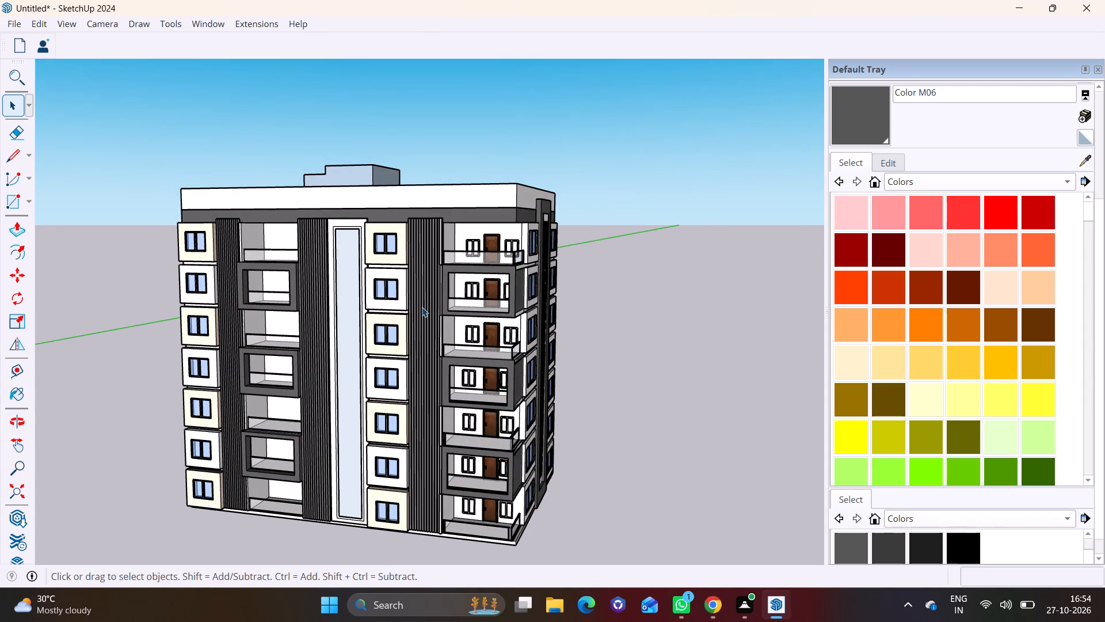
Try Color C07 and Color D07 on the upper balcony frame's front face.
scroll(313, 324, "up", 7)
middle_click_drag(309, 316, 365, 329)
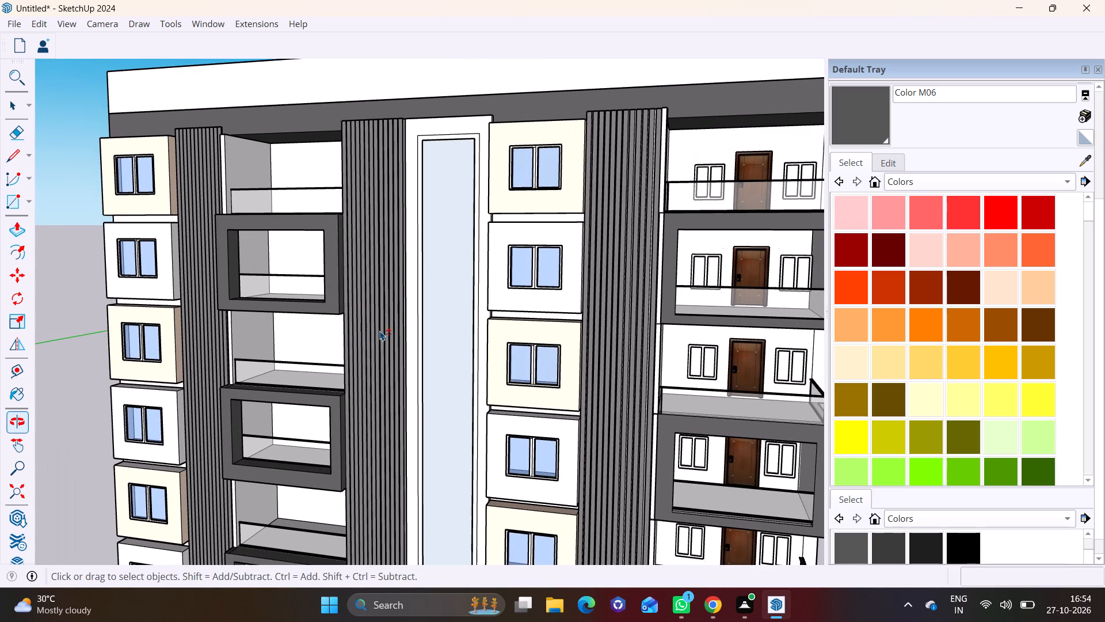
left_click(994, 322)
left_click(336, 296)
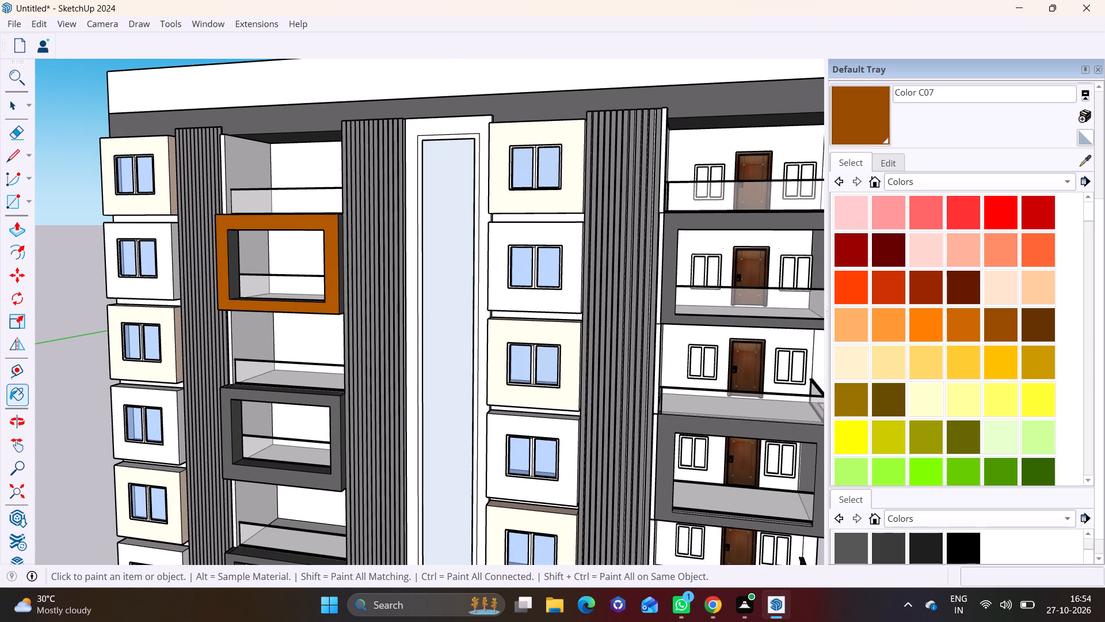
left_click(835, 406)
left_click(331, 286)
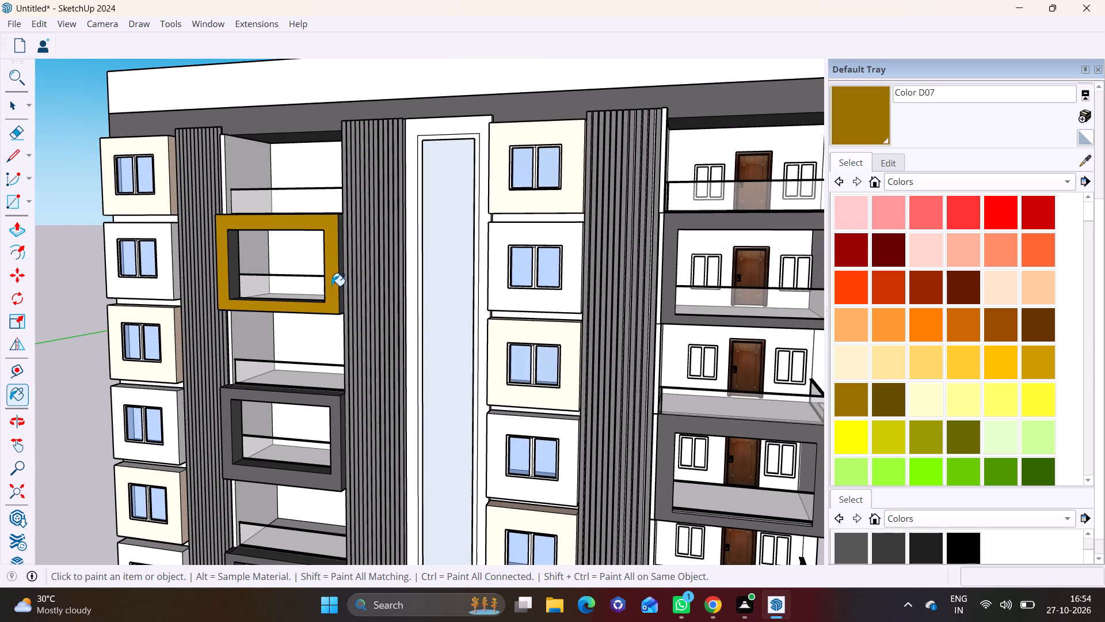
Paint the upper balcony frame's front face with brown Color C07.
scroll(924, 342, "up", 1)
left_click(1009, 325)
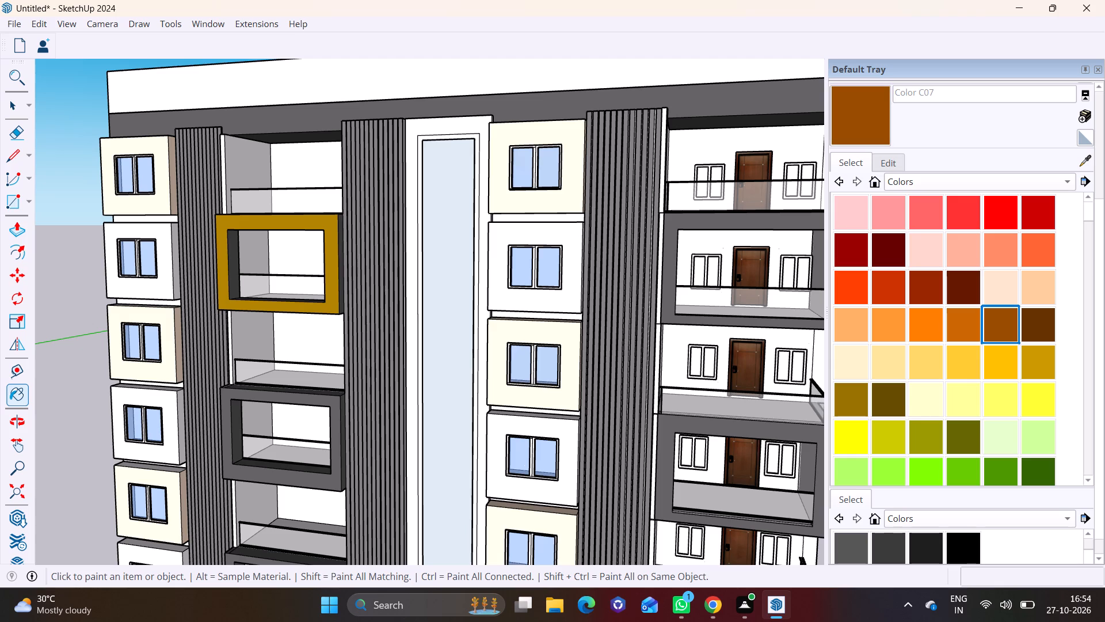
left_click(328, 236)
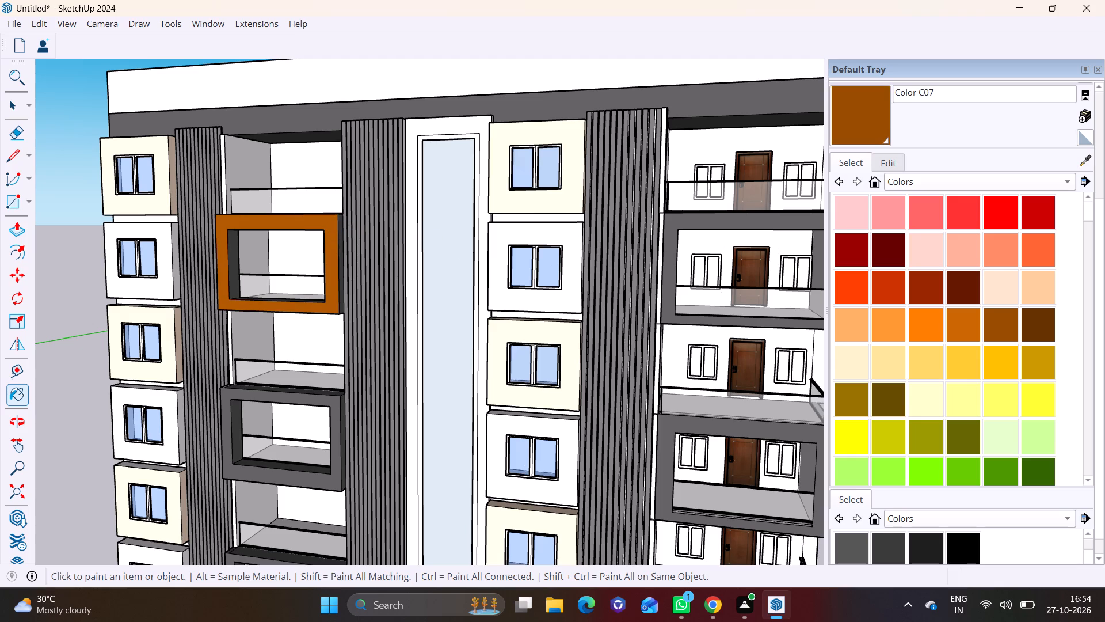
Darken Color C07 to a deep brown with hue 23 and brightness 28.
left_click(890, 166)
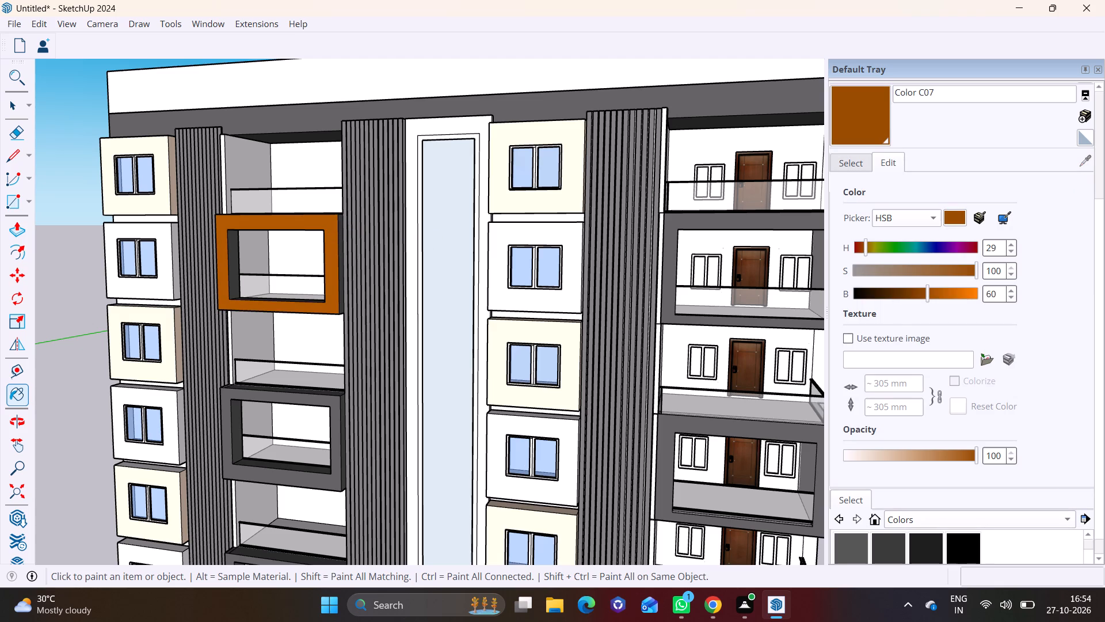
left_click_drag(923, 293, 891, 292)
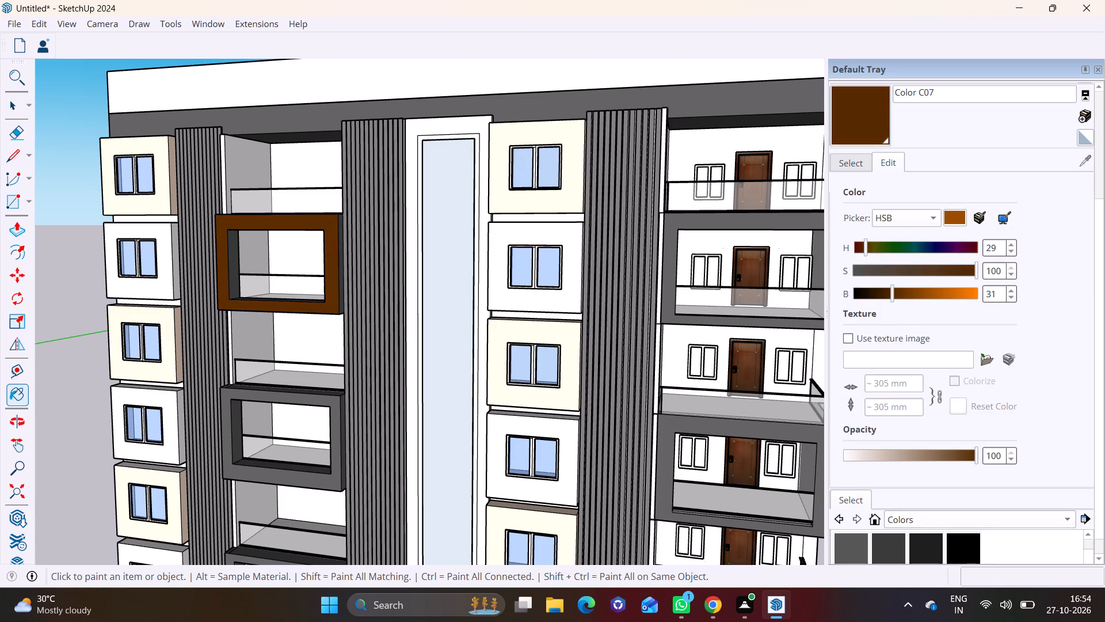
left_click_drag(891, 292, 889, 293)
scroll(910, 254, "down", 2)
Paint the upper balcony frame's outer side, inner side, inner floor and top faces with the dark brown Color C07.
middle_click_drag(578, 380, 402, 375)
left_click(874, 104)
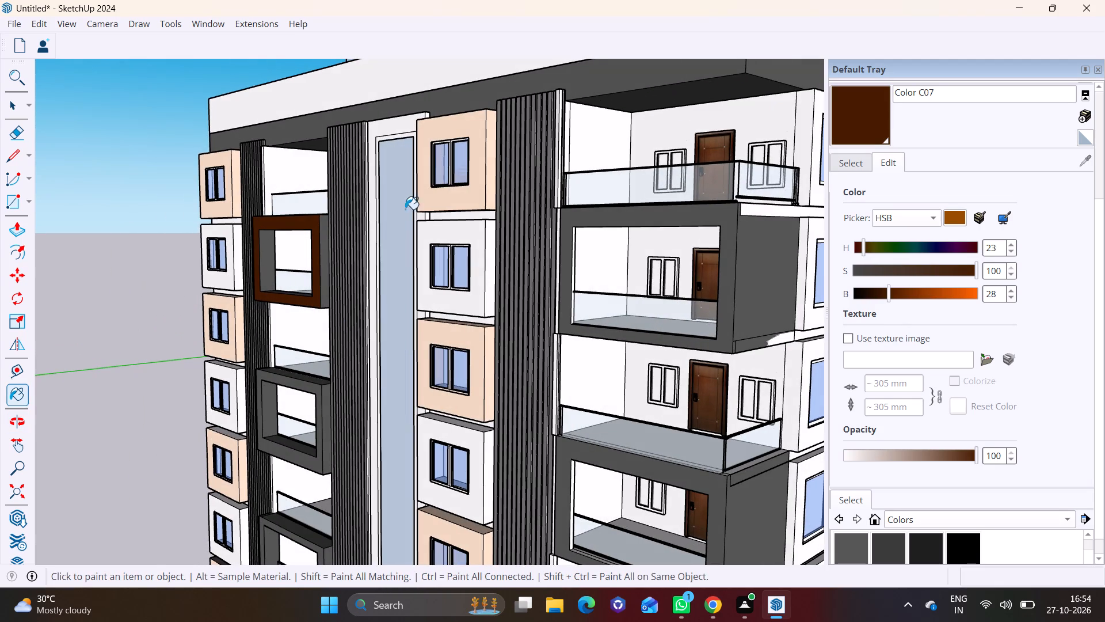
scroll(338, 246, "up", 5)
left_click(324, 246)
left_click(235, 263)
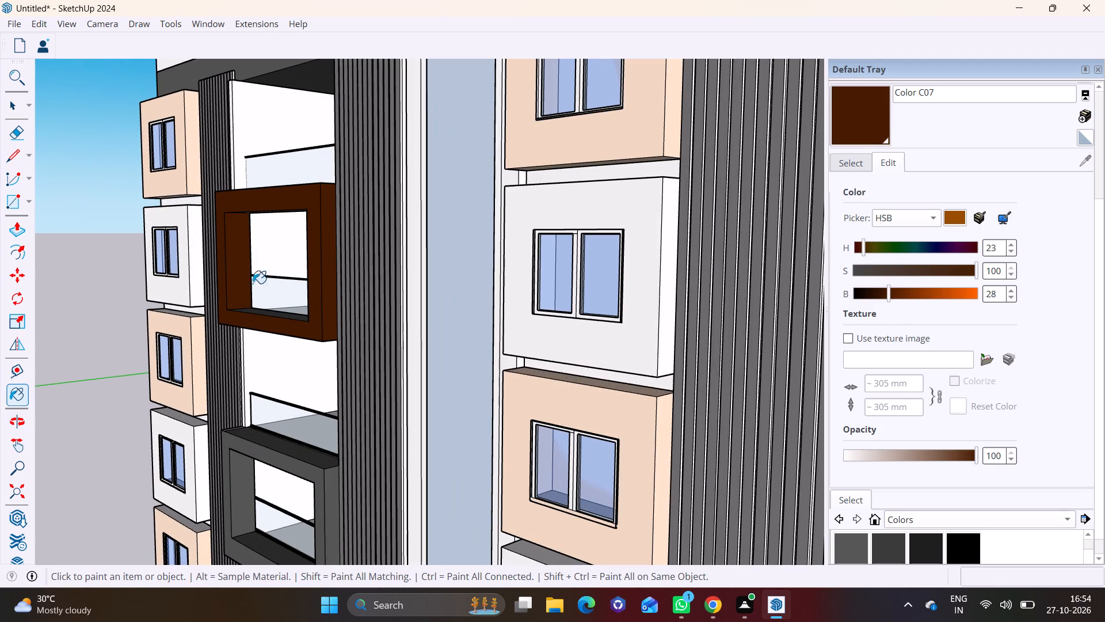
left_click(262, 312)
middle_click_drag(286, 230, 286, 319)
left_click(304, 235)
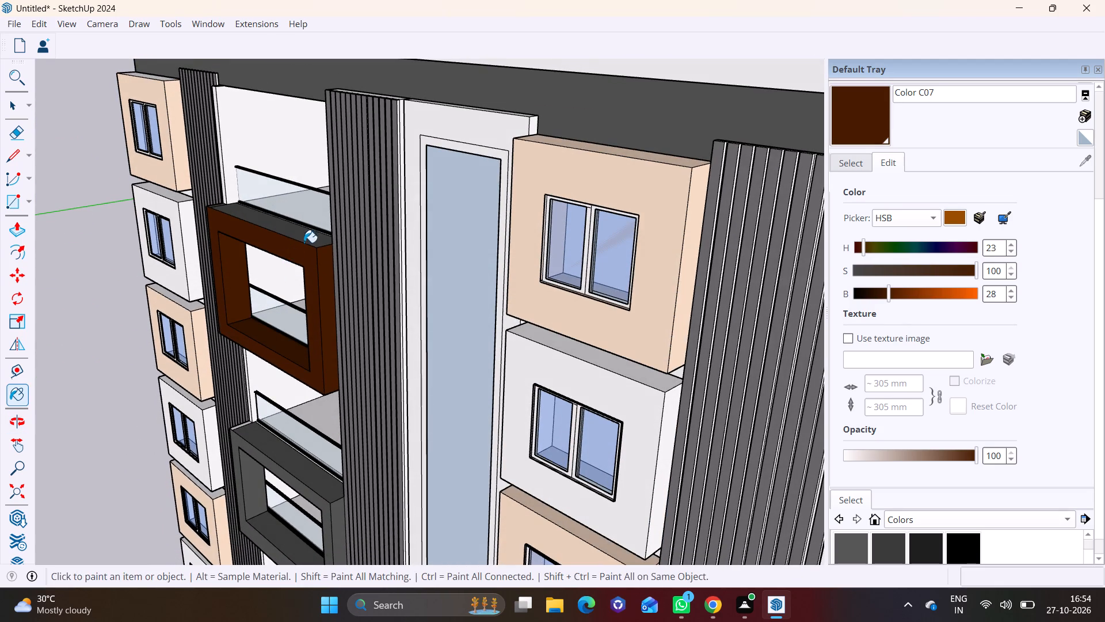
Paint the middle balcony frame's top, front, outer side, inner floor and inner side with the dark brown Color C07.
middle_click_drag(316, 325, 368, 28)
middle_click_drag(378, 211, 382, 147, "shift")
left_click(369, 164)
left_click(363, 180)
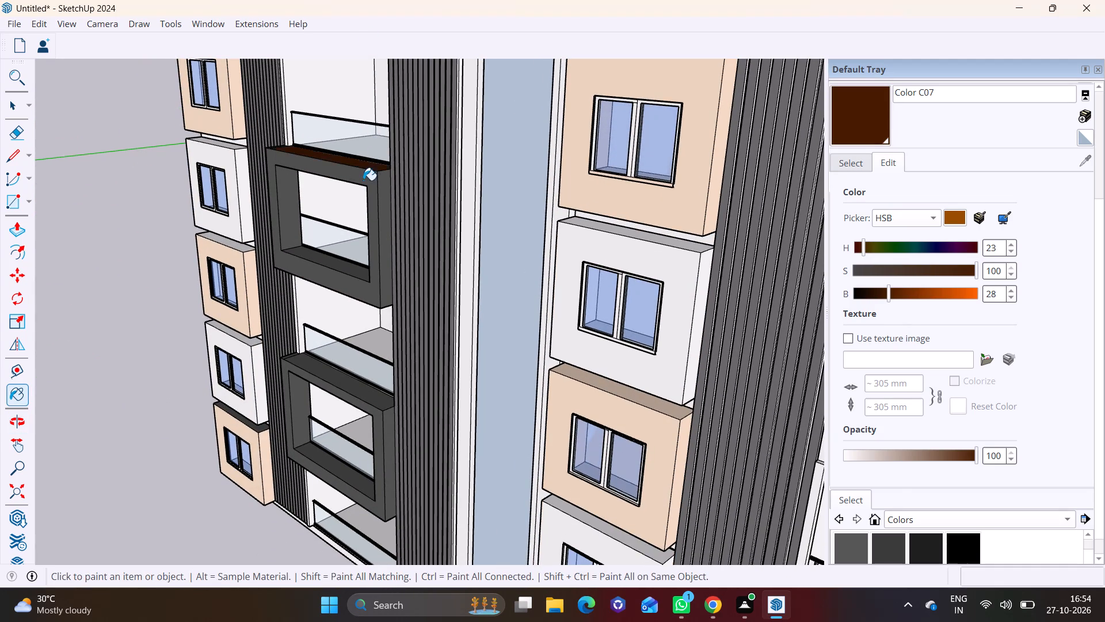
left_click(379, 189)
left_click(331, 263)
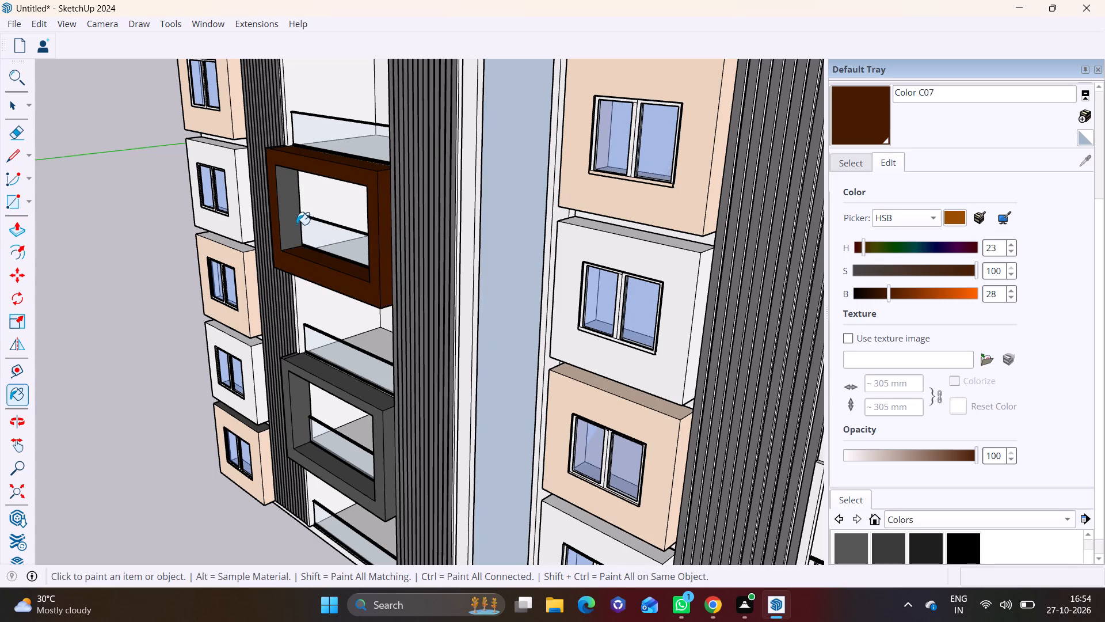
left_click(295, 224)
Paint the lower balcony frame's front, top, outer side, inner side and inner floor with the dark brown Color C07.
scroll(307, 255, "down", 2)
middle_click_drag(342, 302, 323, 110)
left_click(337, 161)
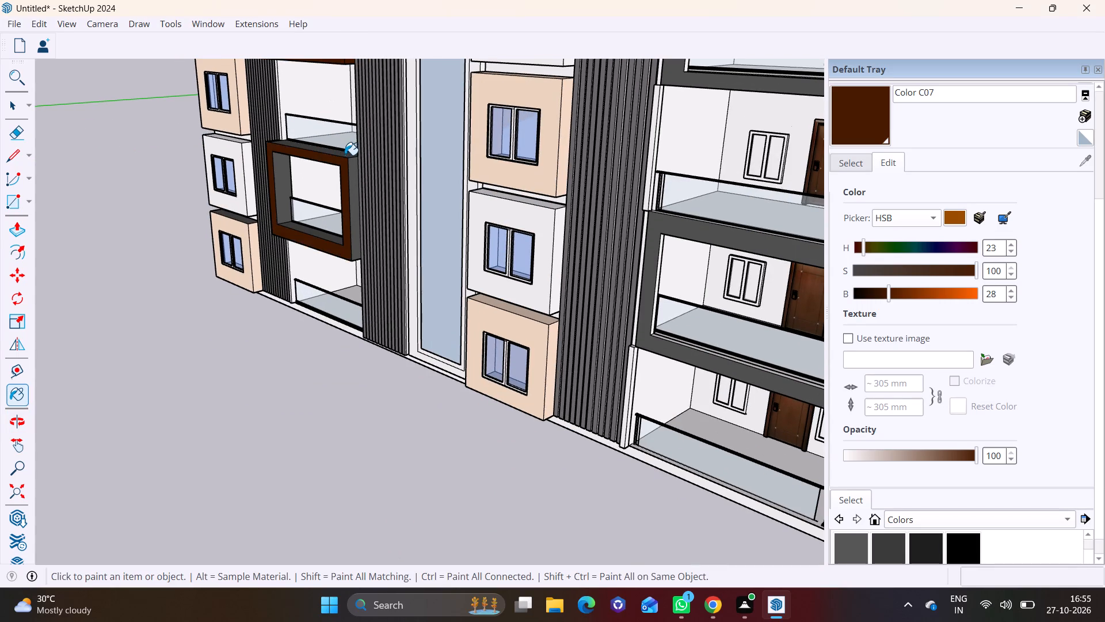
left_click(345, 155)
left_click(350, 176)
left_click(290, 205)
left_click(303, 236)
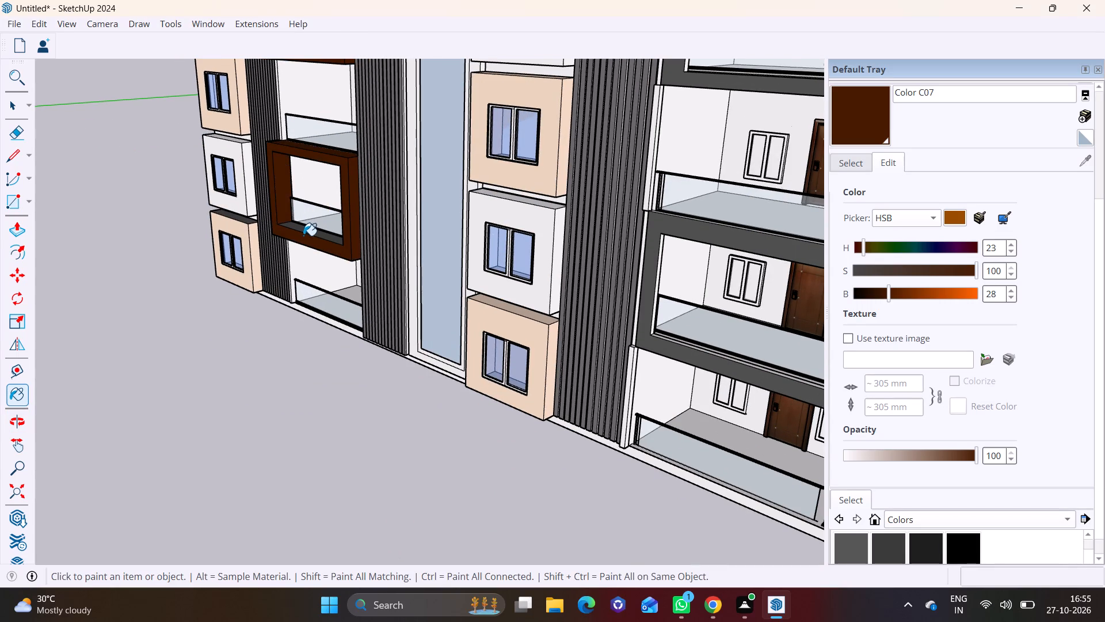
left_click(313, 234)
middle_click_drag(316, 234, 336, 187)
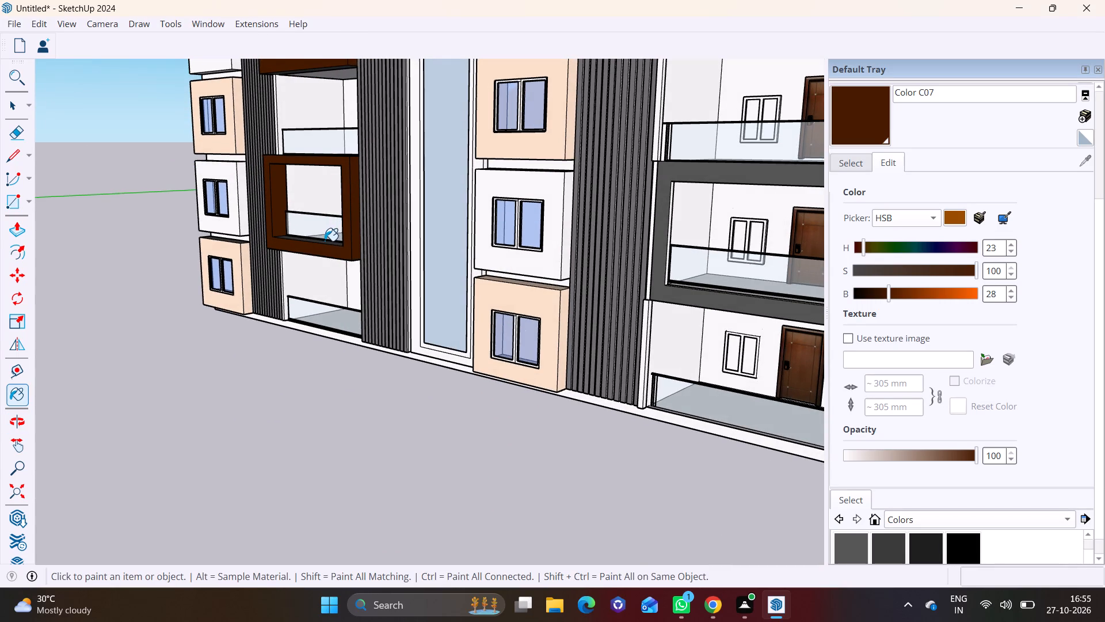
Paint the lower balcony frame's remaining floor faces and the inner top faces of the lower and middle frames with Color C07.
left_click(325, 241)
scroll(313, 214, "up", 7)
left_click(295, 250)
scroll(313, 226, "down", 3)
middle_click_drag(319, 103, 345, 112)
left_click(346, 192)
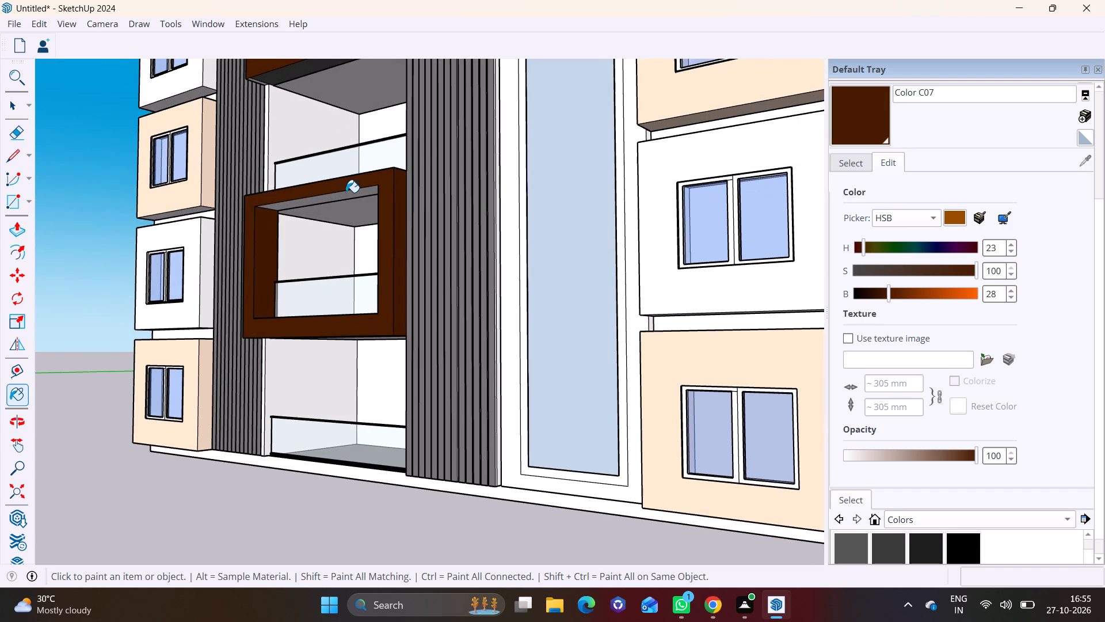
middle_click_drag(348, 141, 348, 267, "shift")
left_click(335, 210)
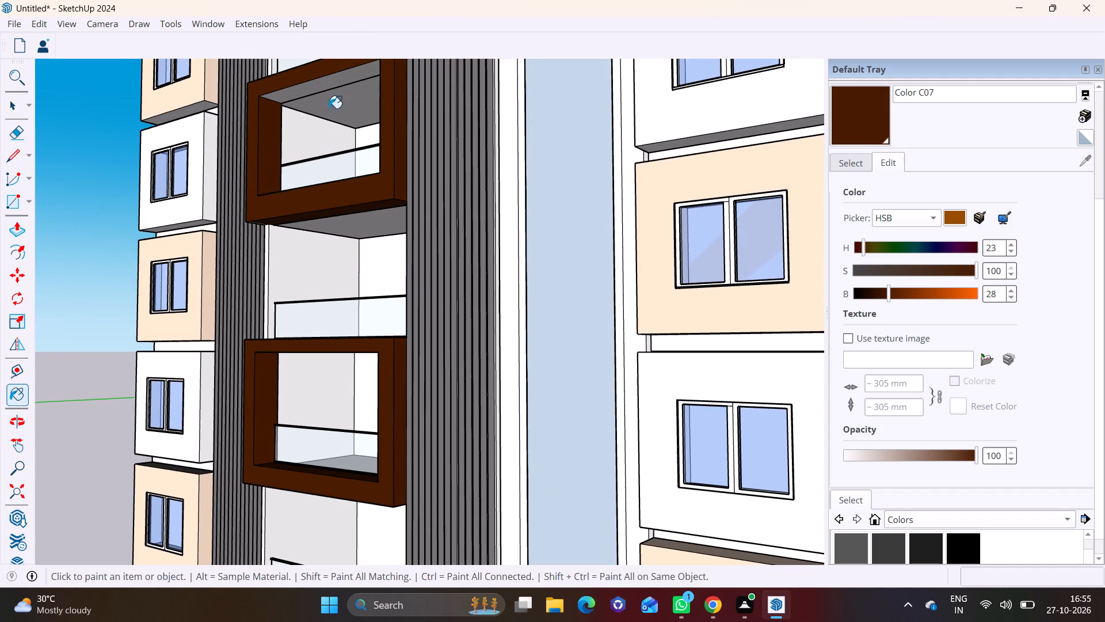
left_click(324, 81)
Paint the lower balcony frame's underside and the upper frame's underside and inner top face with the dark brown Color C07.
middle_click_drag(349, 217, 360, 109)
middle_click_drag(325, 356, 371, 193)
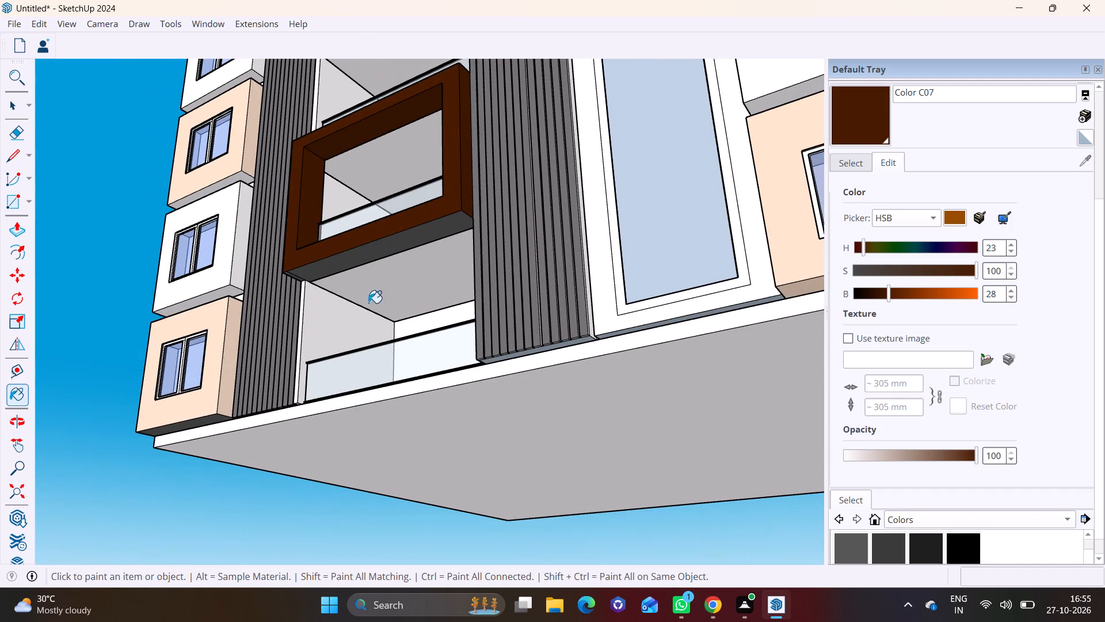
left_click(375, 248)
scroll(378, 246, "down", 7)
middle_click_drag(384, 198, 342, 483, "shift")
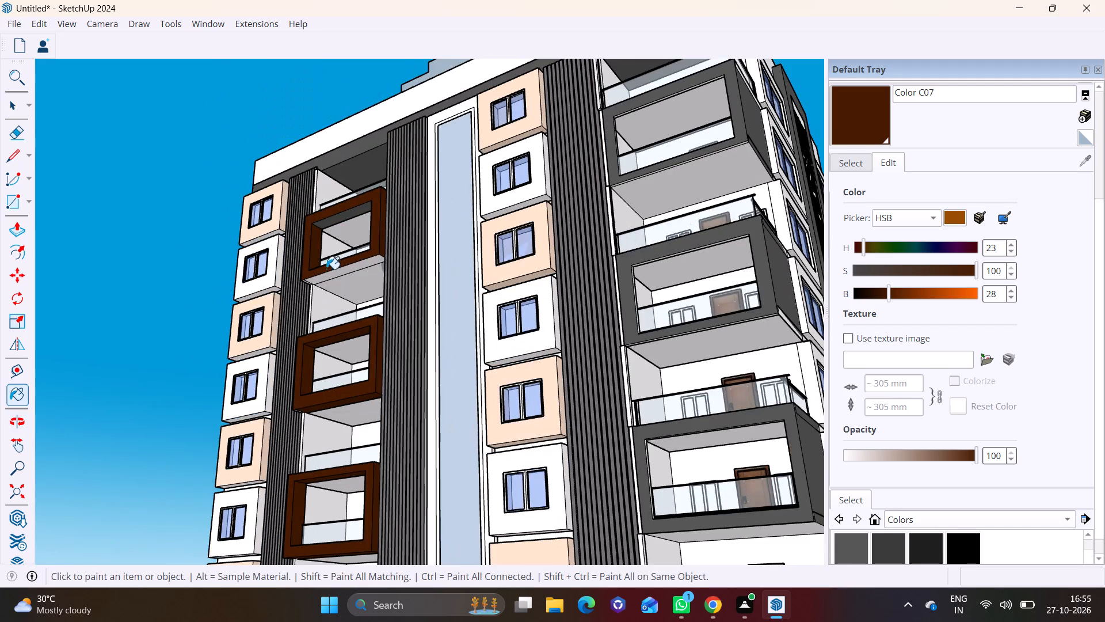
scroll(355, 261, "up", 6)
left_click(353, 268)
left_click(338, 174)
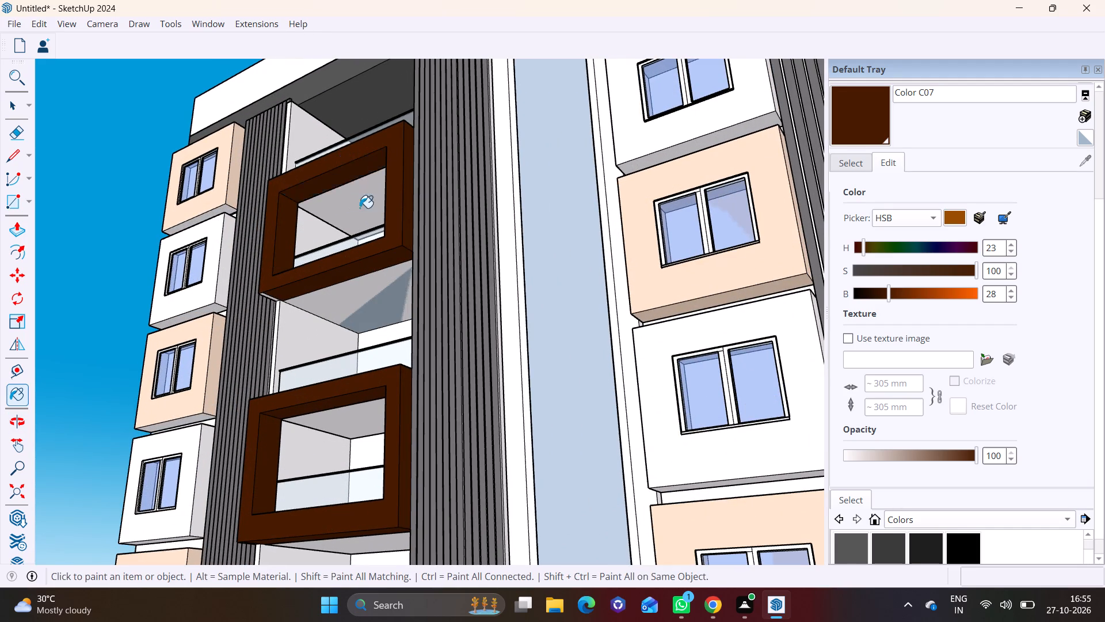
Paint the lowest corner balcony frame's front, outer side and the side's top and bottom strips with the dark brown Color C07.
scroll(364, 226, "down", 12)
middle_click_drag(382, 337, 206, 241, "shift")
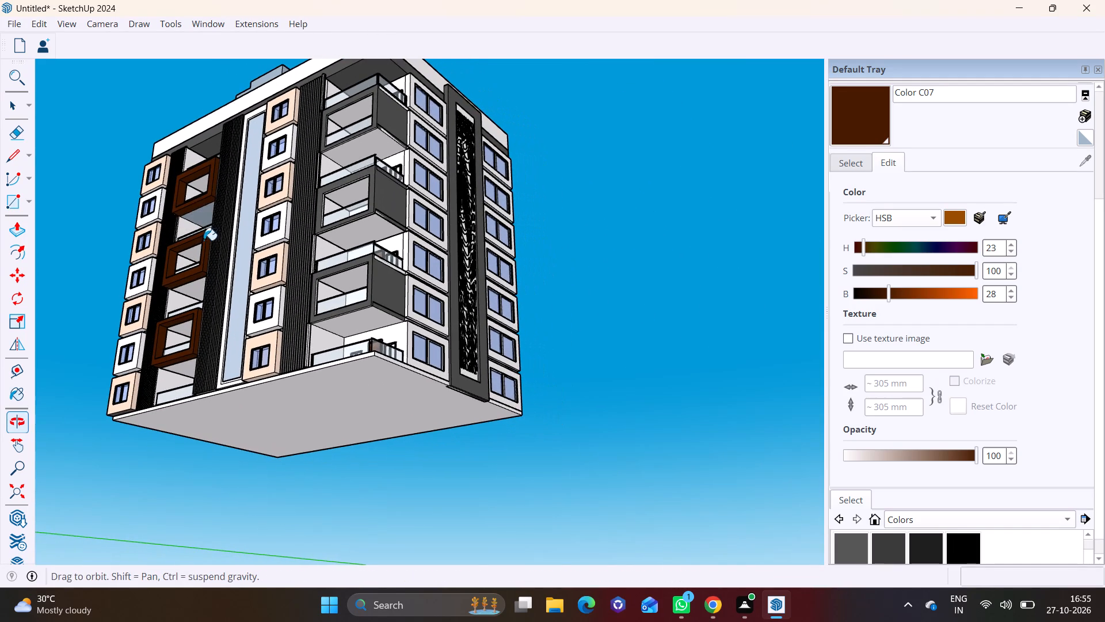
middle_click_drag(330, 257, 300, 372)
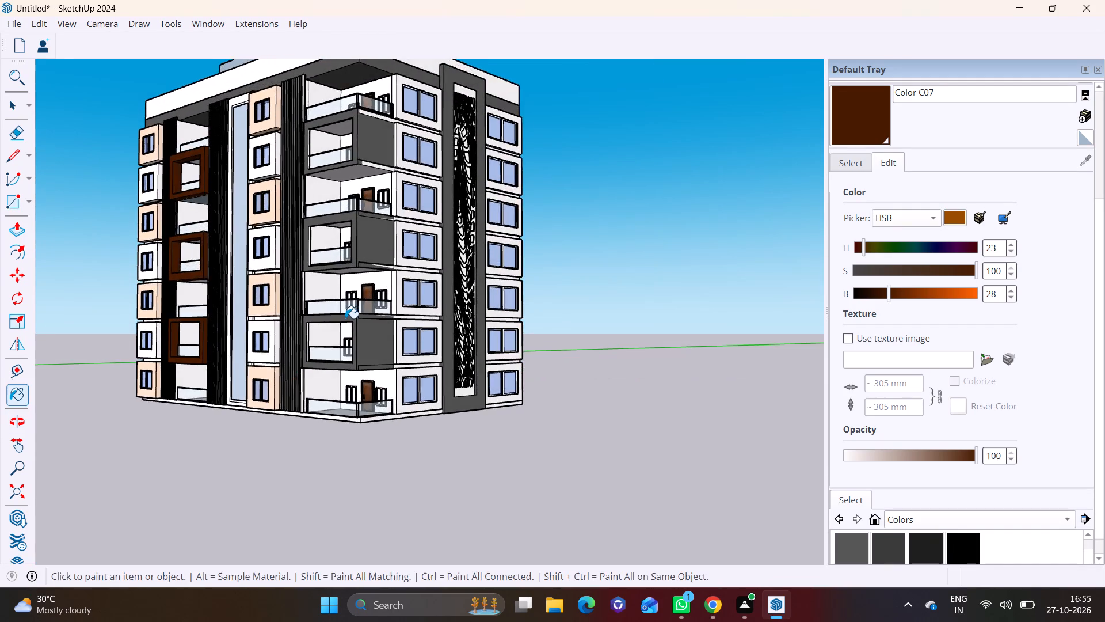
scroll(345, 318, "up", 5)
left_click(342, 308)
left_click(373, 335)
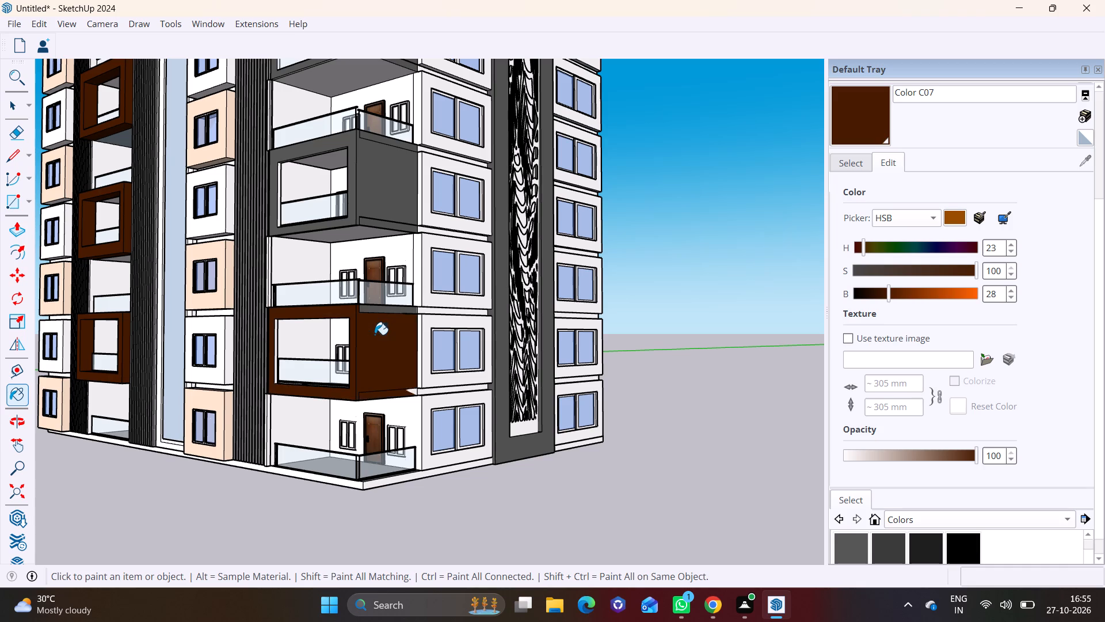
left_click(397, 310)
left_click(379, 395)
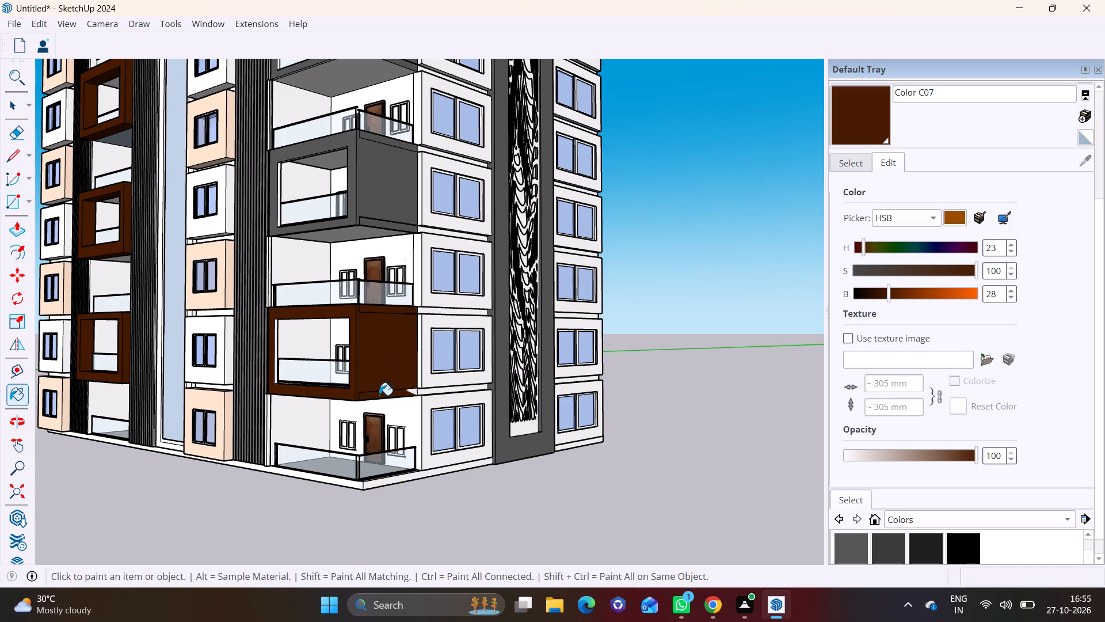
Paint the lowest corner balcony frame's inner side, inner floor and inner top faces with the dark brown Color C07.
scroll(276, 343, "up", 7)
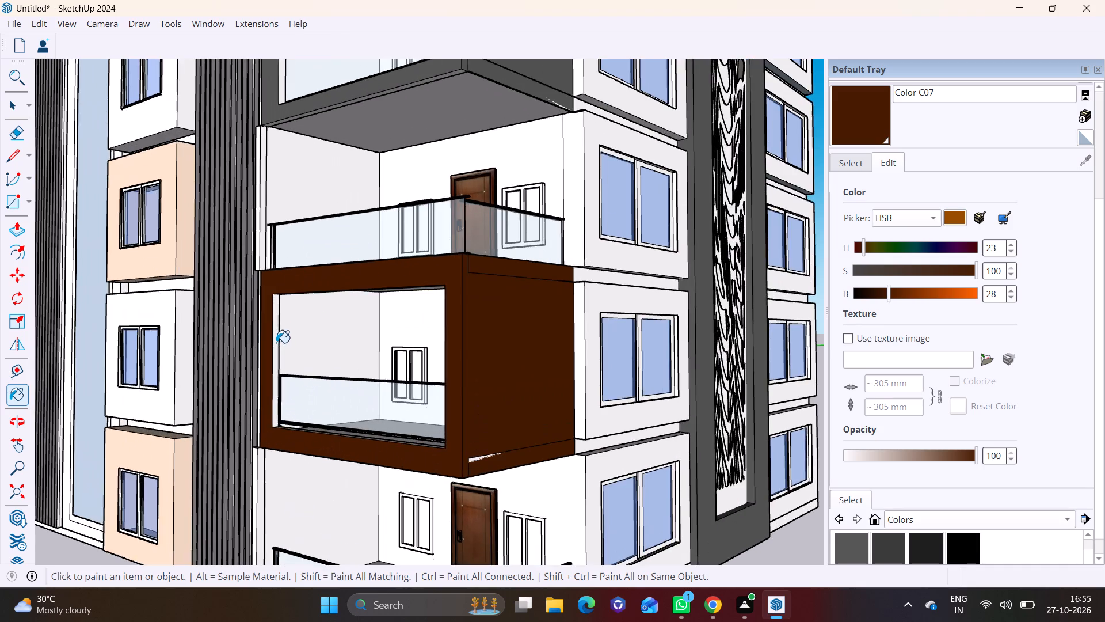
left_click(276, 343)
middle_click_drag(303, 340, 289, 414)
scroll(313, 431, "up", 4)
left_click(295, 494)
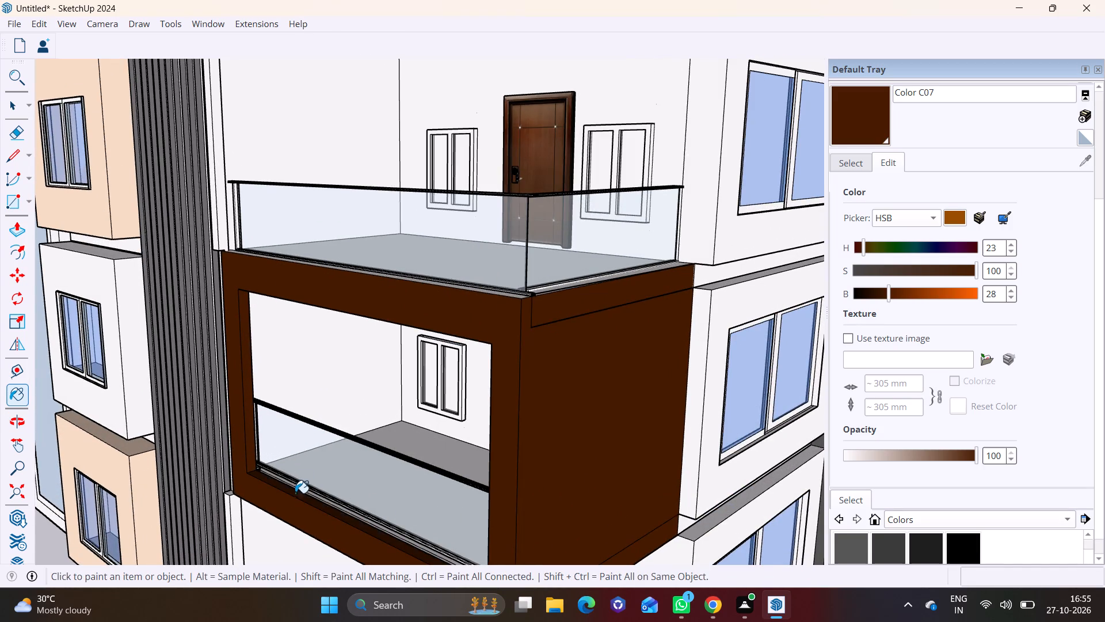
middle_click_drag(311, 464, 357, 228)
scroll(375, 190, "up", 2)
left_click(388, 157)
Paint the middle corner balcony frame's outer side, front and the side's top and bottom strips with the dark brown Color C07.
middle_click_drag(494, 174, 612, 214)
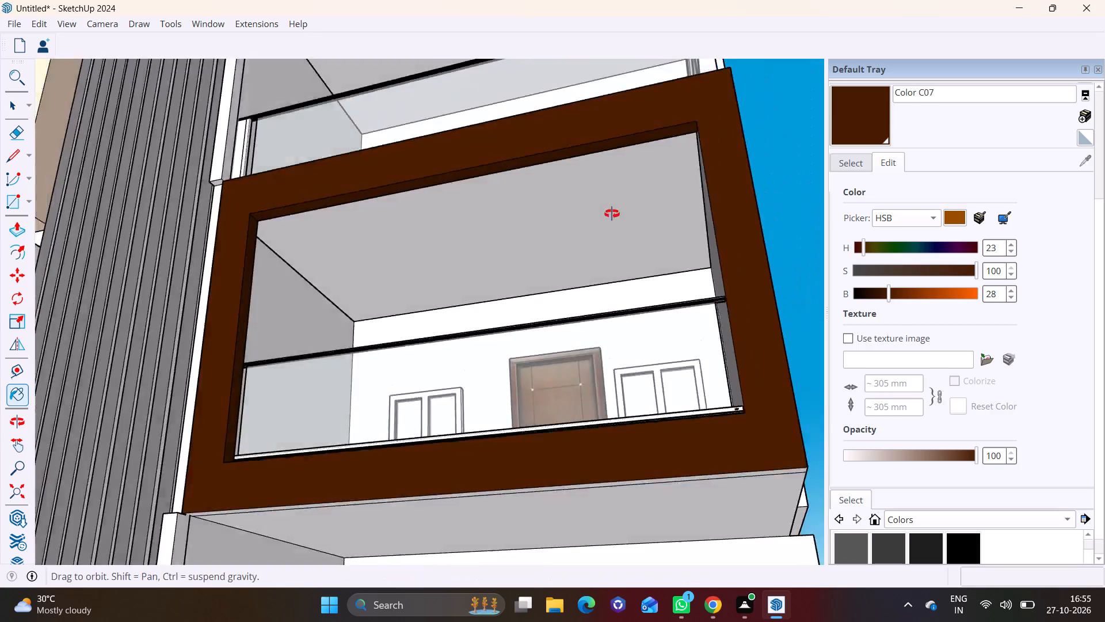
middle_click_drag(612, 214, 764, 254)
scroll(759, 281, "down", 11)
middle_click_drag(555, 337, 395, 443)
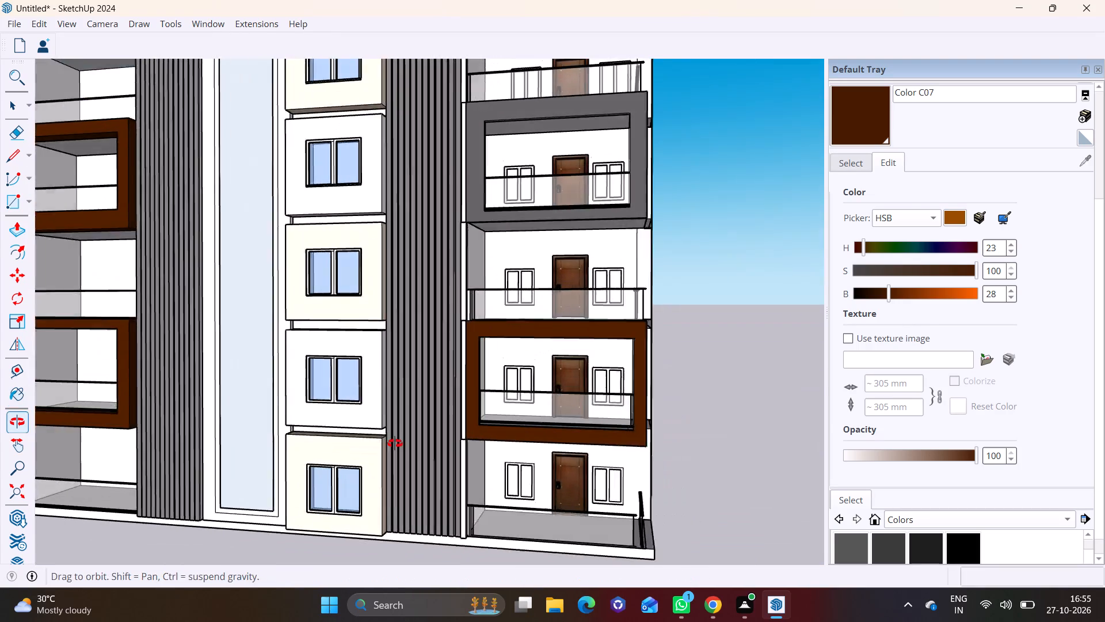
middle_click_drag(395, 443, 384, 446)
scroll(379, 444, "down", 1)
middle_click_drag(499, 294, 444, 354)
scroll(435, 321, "up", 6)
middle_click_drag(528, 262, 373, 350)
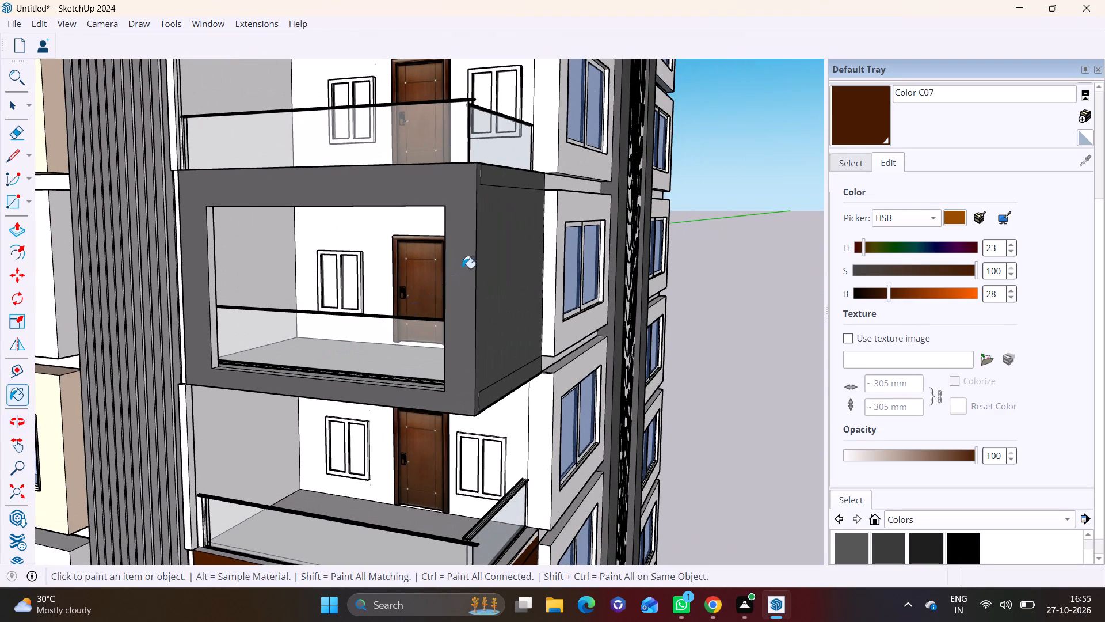
left_click(519, 237)
left_click(496, 184)
left_click(456, 183)
left_click(486, 397)
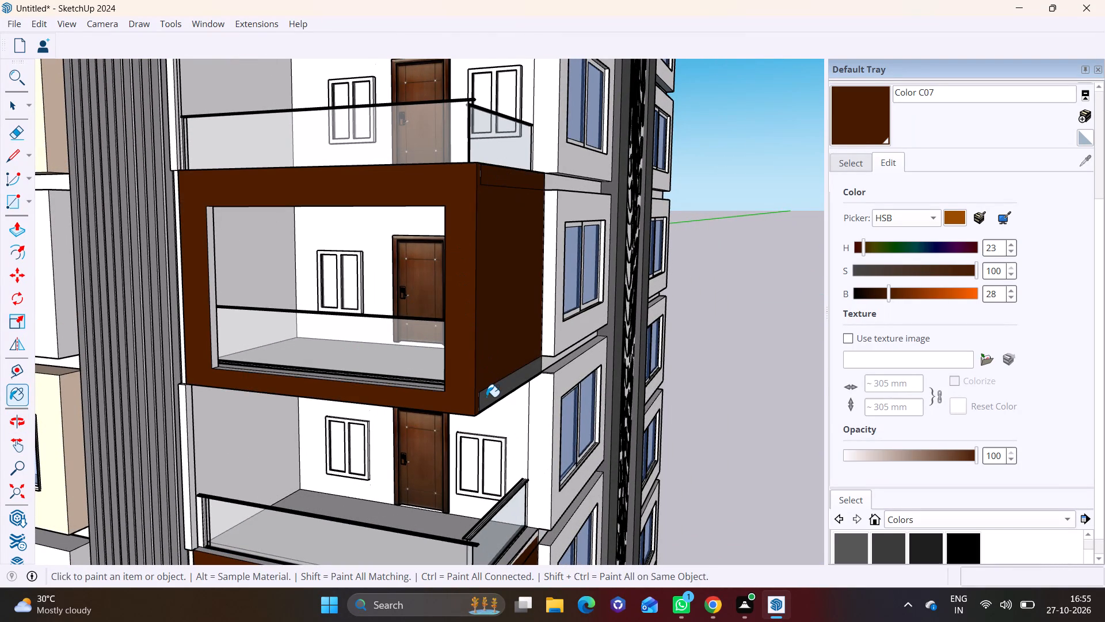
Paint the middle corner balcony frame's inner side, inner floor and inner top faces with the dark brown Color C07.
left_click(216, 330)
middle_click_drag(251, 362, 218, 428)
scroll(304, 415, "up", 2)
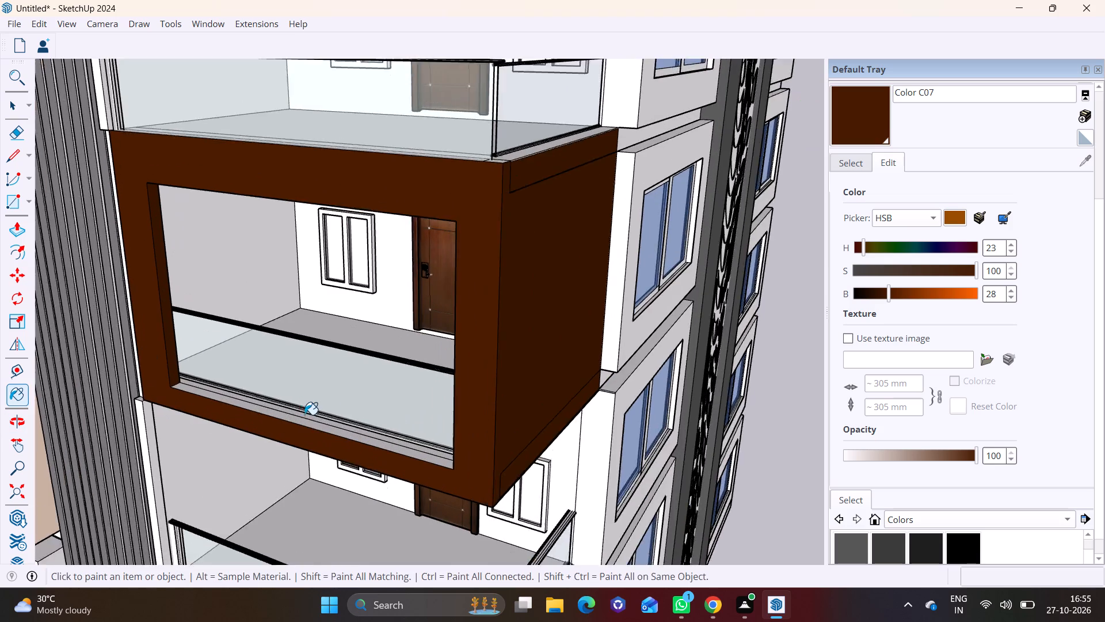
scroll(304, 415, "up", 4)
left_click(280, 422)
middle_click_drag(291, 416, 344, 191)
middle_click_drag(344, 193, 353, 460, "shift")
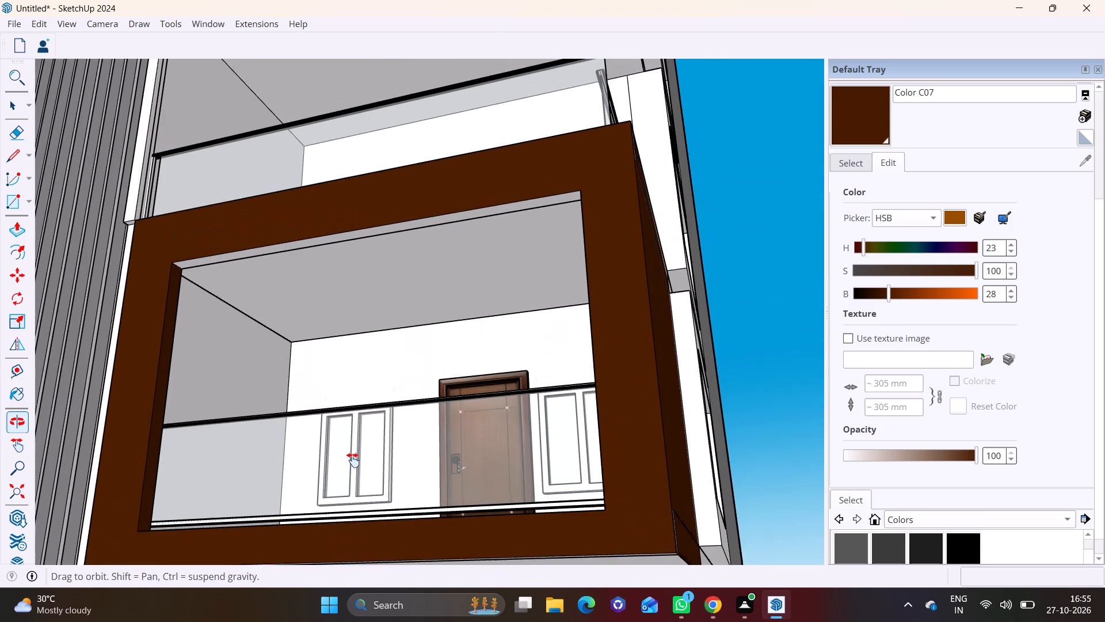
middle_click_drag(353, 460, 353, 460, "shift")
left_click(326, 240)
Paint the top corner balcony frame's outer side, front and the side's top and bottom strips with the dark brown Color C07.
scroll(339, 237, "down", 6)
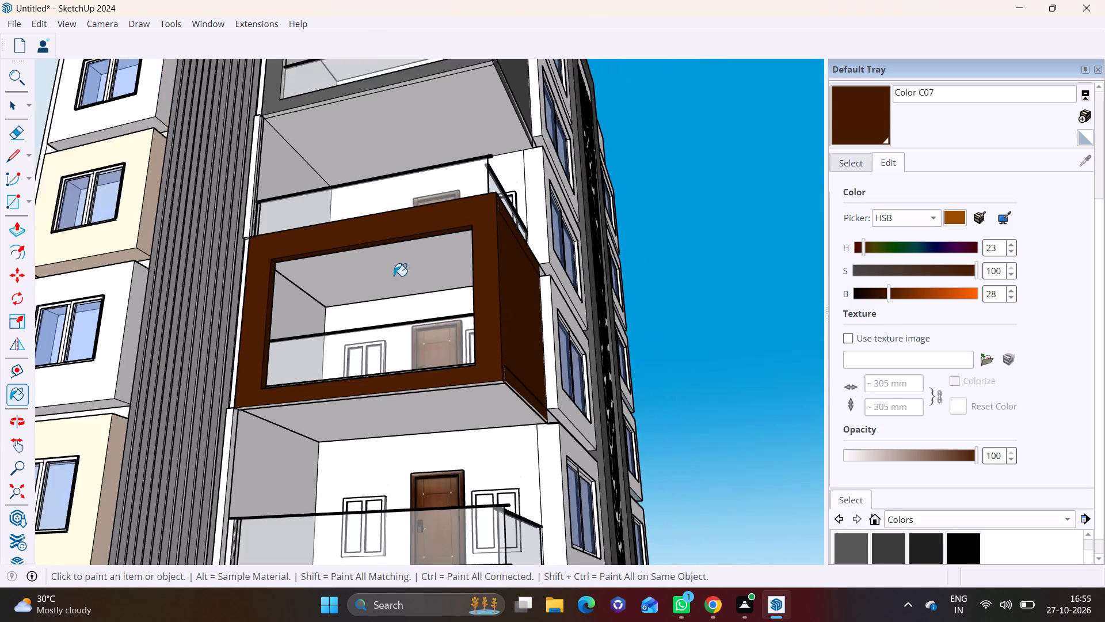
scroll(394, 276, "down", 5)
middle_click_drag(451, 246, 395, 417)
middle_click_drag(369, 234, 368, 404, "shift")
scroll(452, 313, "up", 5)
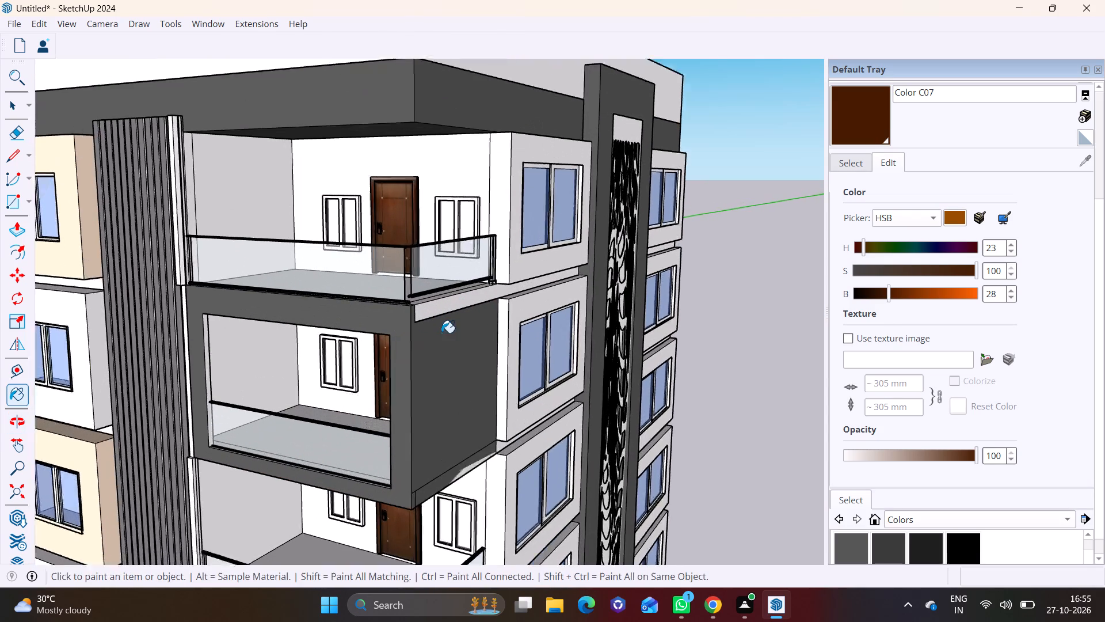
scroll(441, 333, "up", 1)
left_click(432, 373)
left_click(367, 315)
left_click(419, 309)
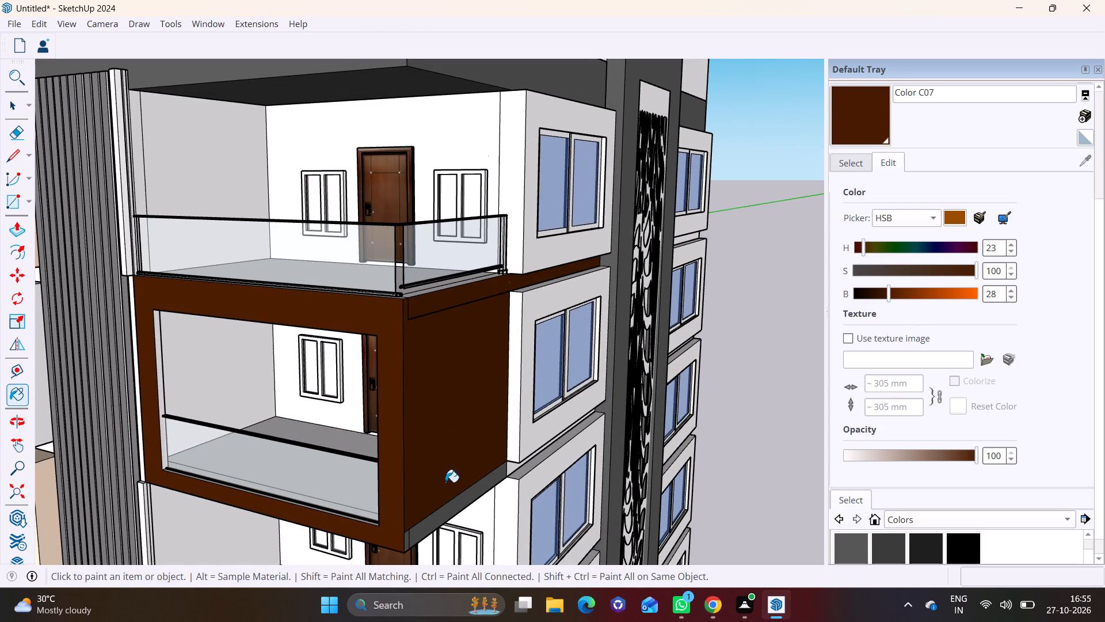
left_click(455, 507)
Paint the top corner balcony frame's inner side and inner top faces with the dark brown Color C07.
scroll(154, 393, "up", 3)
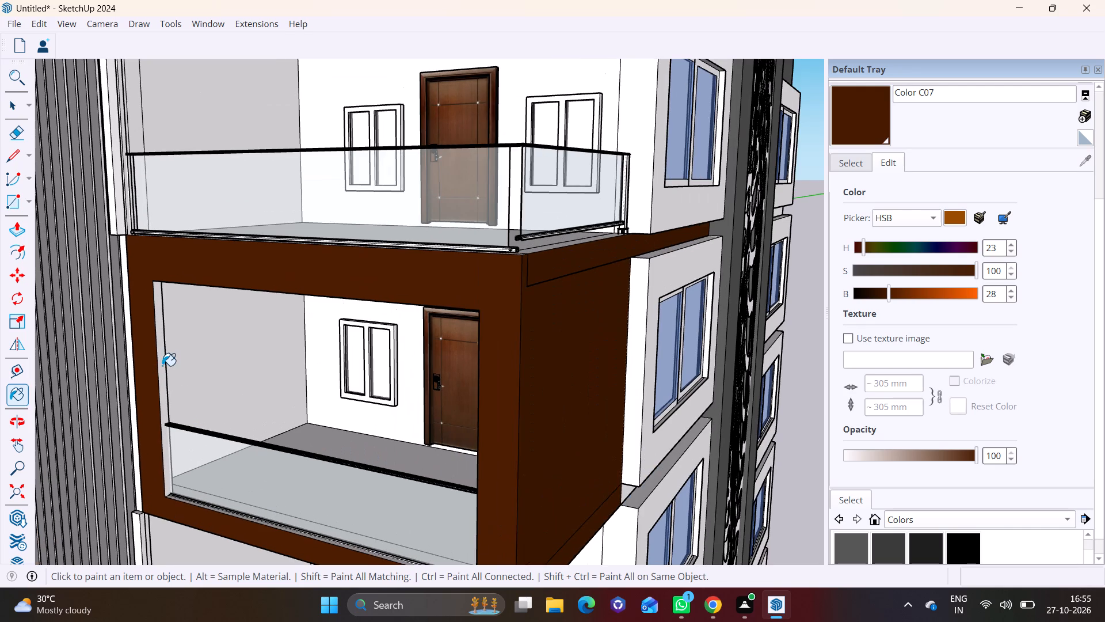
left_click(162, 366)
middle_click_drag(232, 362, 342, 239)
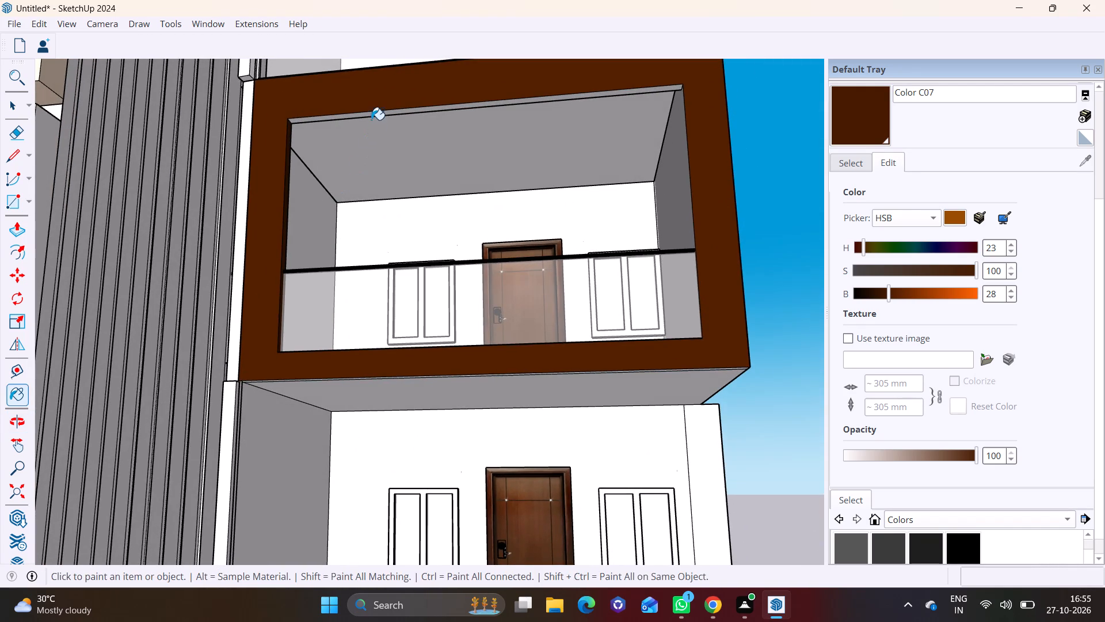
left_click(373, 116)
left_click(375, 113)
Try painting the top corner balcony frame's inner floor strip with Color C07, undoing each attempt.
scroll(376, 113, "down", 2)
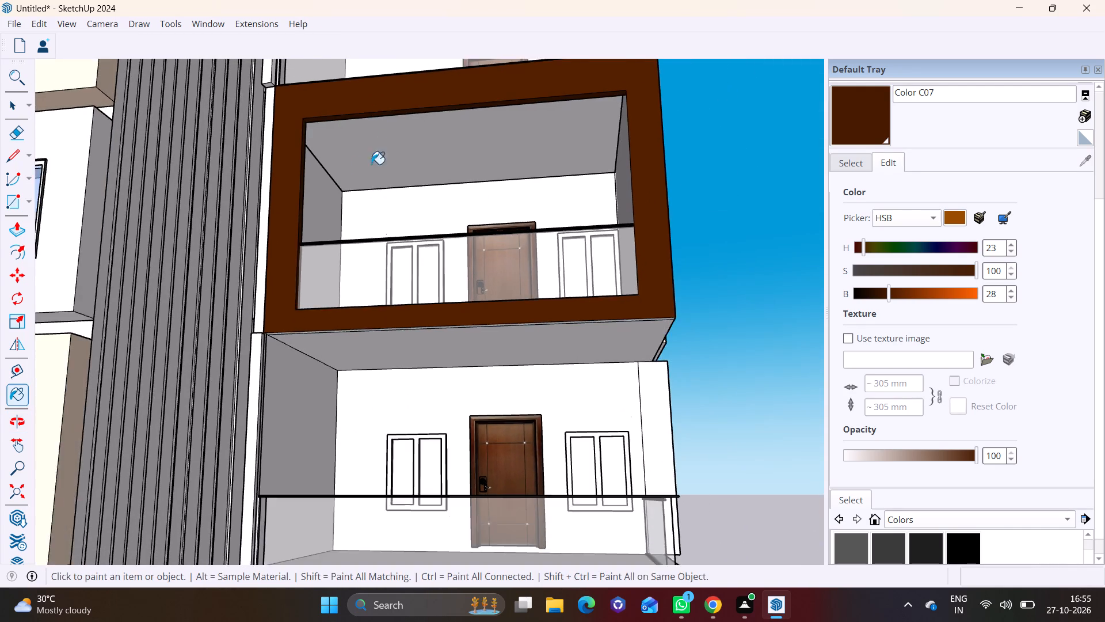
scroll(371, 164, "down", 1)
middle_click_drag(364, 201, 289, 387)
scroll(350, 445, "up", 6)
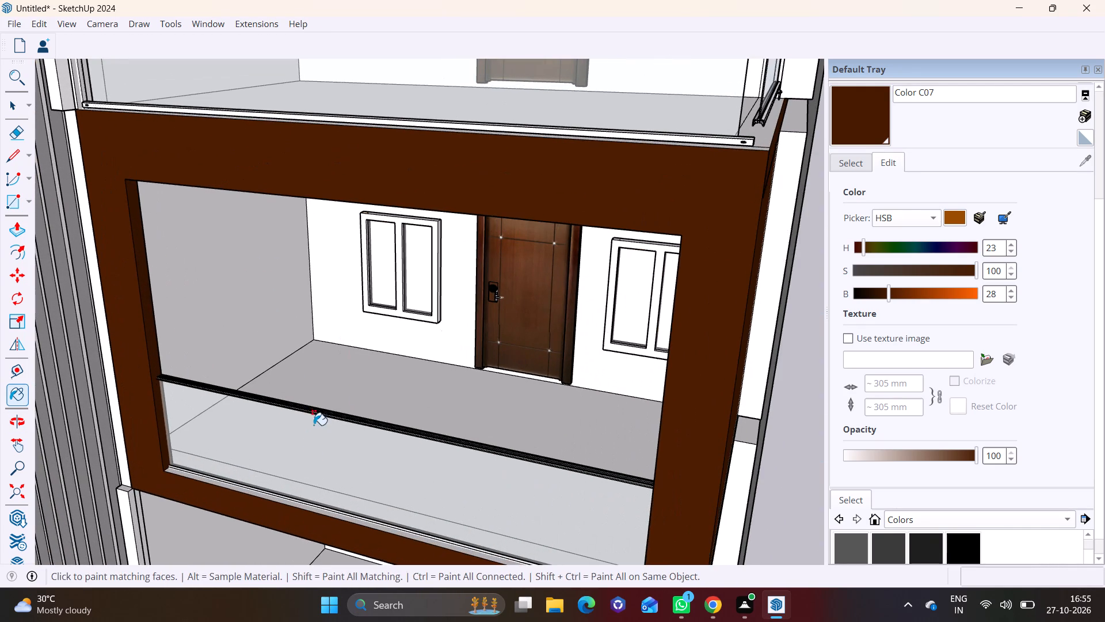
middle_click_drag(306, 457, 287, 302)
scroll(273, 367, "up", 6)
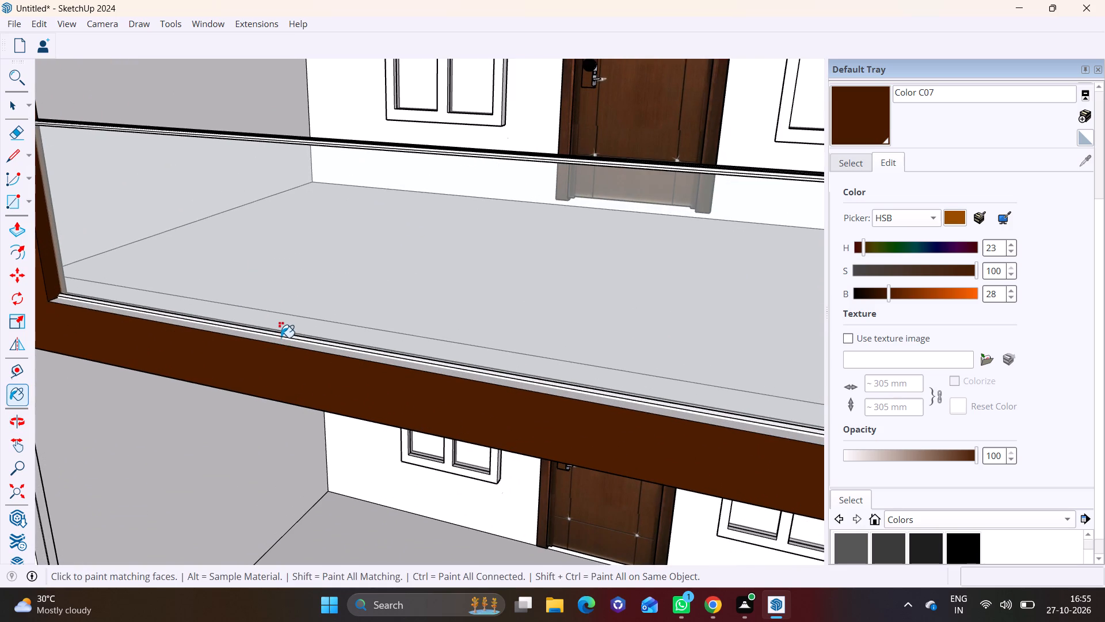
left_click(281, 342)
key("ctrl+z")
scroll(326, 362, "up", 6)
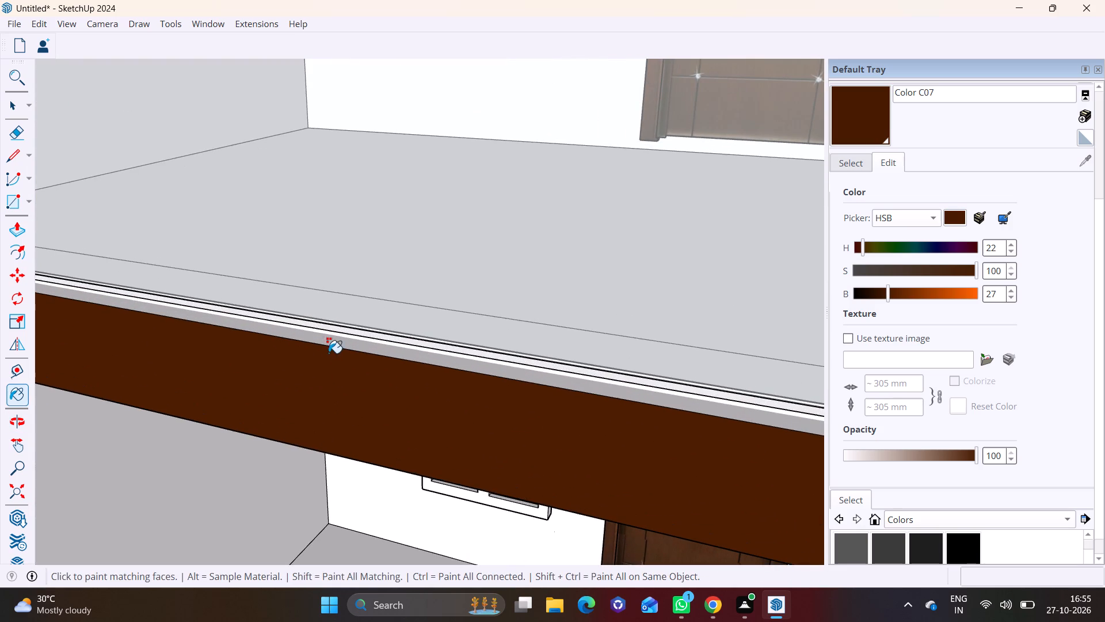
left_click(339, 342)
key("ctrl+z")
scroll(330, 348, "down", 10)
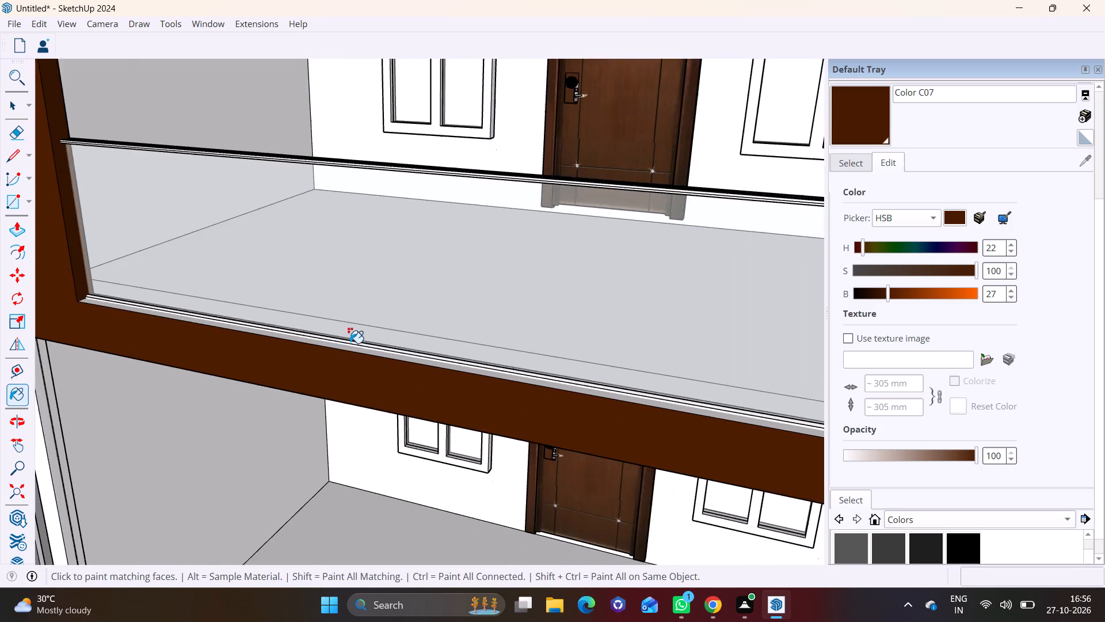
Examine the whole building facade with its painted balcony frames from several angles.
scroll(350, 343, "down", 18)
middle_click_drag(356, 354, 364, 251, "shift")
middle_click_drag(376, 322, 388, 259)
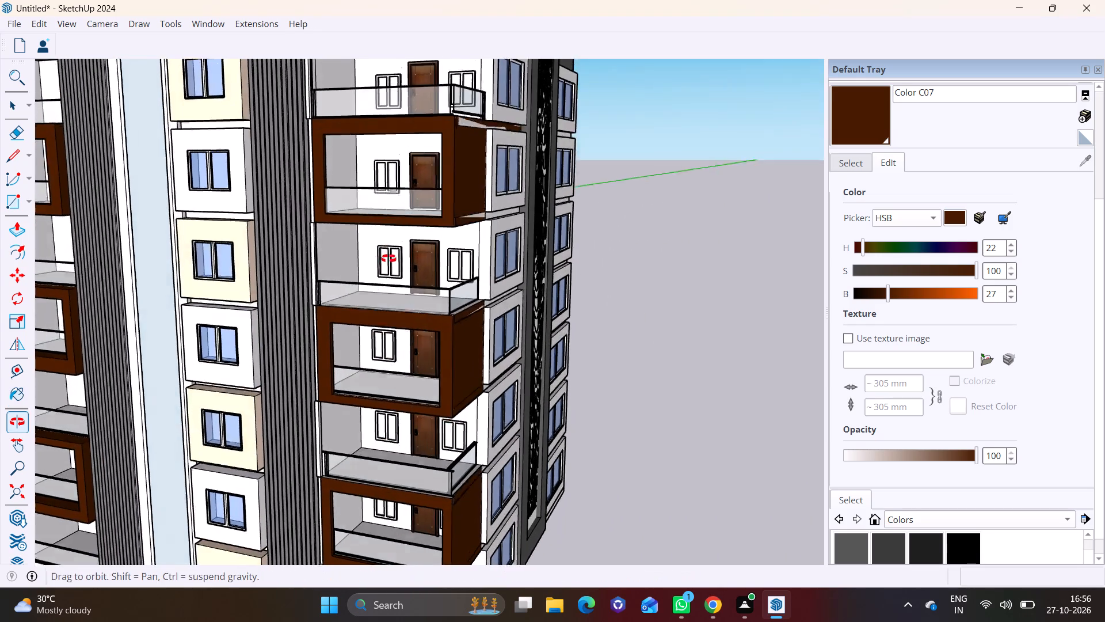
middle_click_drag(388, 259, 390, 233)
key("space")
left_click(620, 376)
scroll(482, 386, "down", 7)
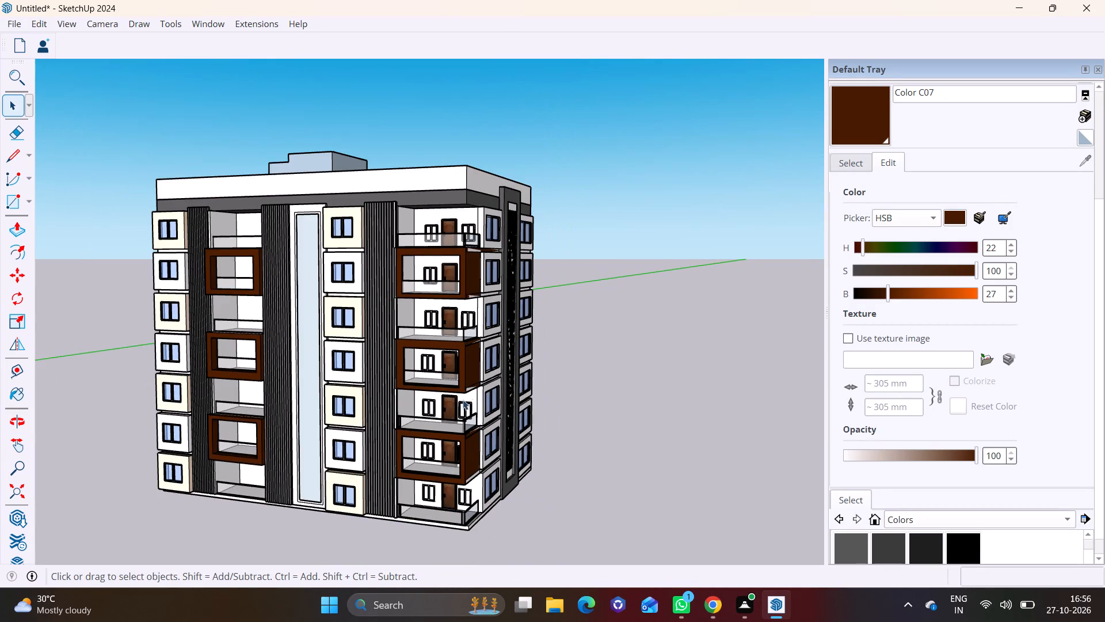
middle_click_drag(462, 400, 437, 377)
middle_click_drag(415, 385, 421, 355)
scroll(186, 396, "up", 2)
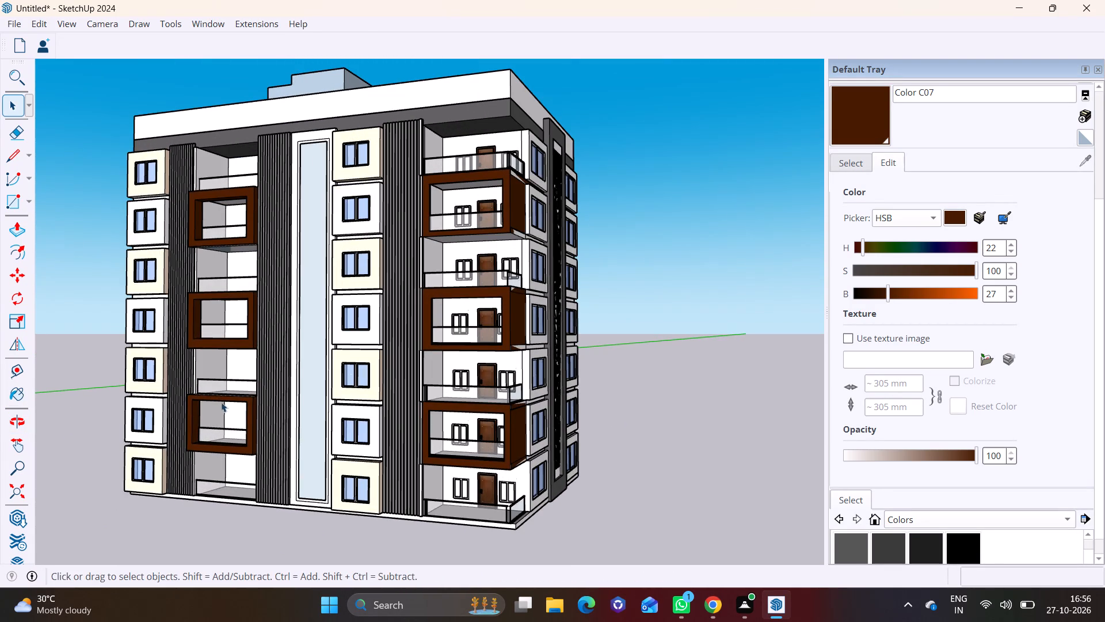
middle_click_drag(234, 383, 388, 397)
scroll(269, 347, "down", 2)
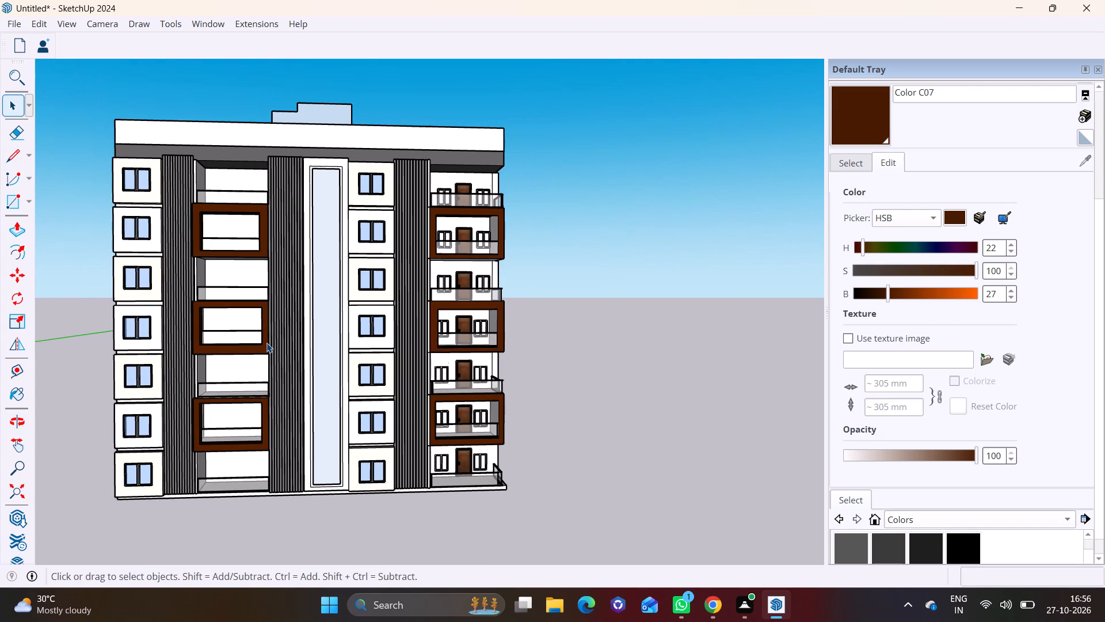
Copy the seven corner balcony doors about 55' 7" along the red axis onto the back walls of the other front balcony column.
left_click(462, 184)
left_click(467, 233)
left_click(466, 282, "ctrl")
left_click(462, 324, "ctrl")
left_click(466, 365, "ctrl")
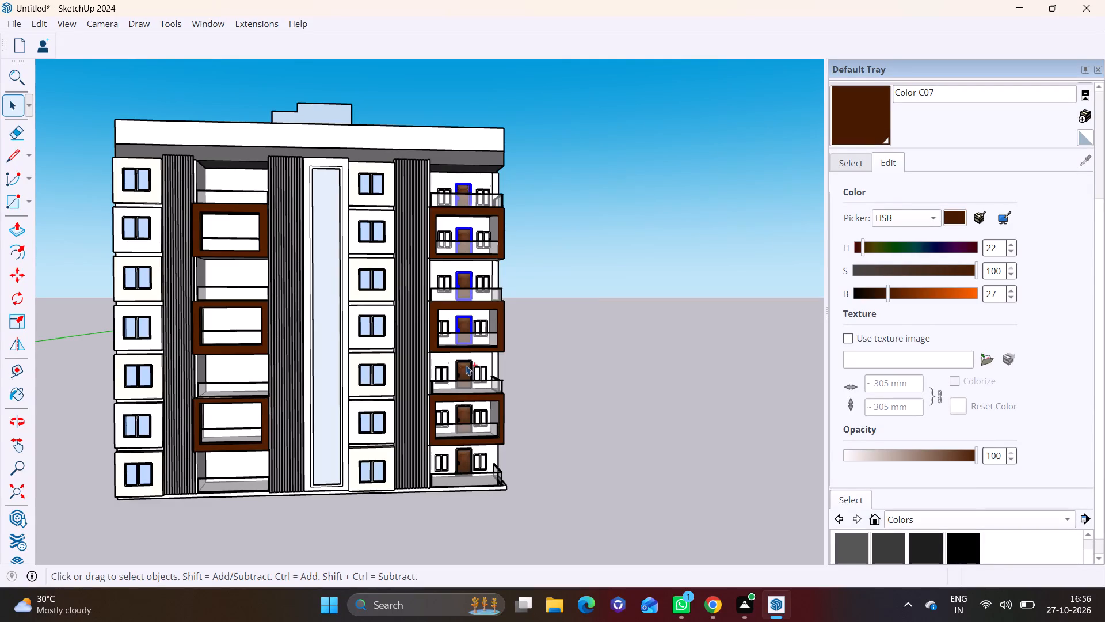
left_click(462, 412, "ctrl")
left_click(463, 465, "ctrl")
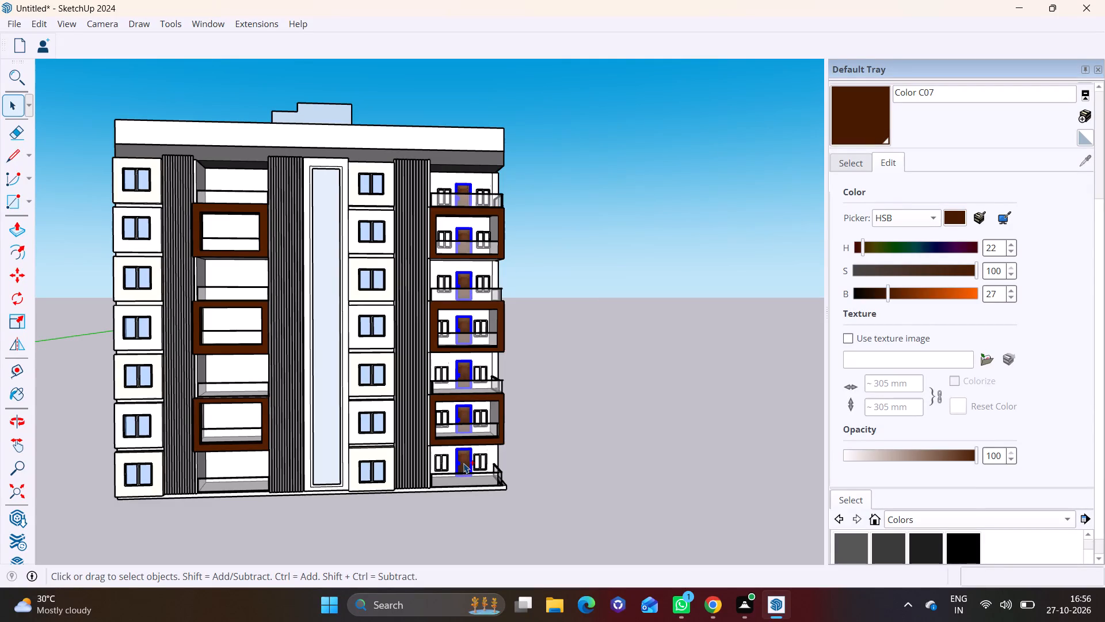
key("m")
left_click(472, 181)
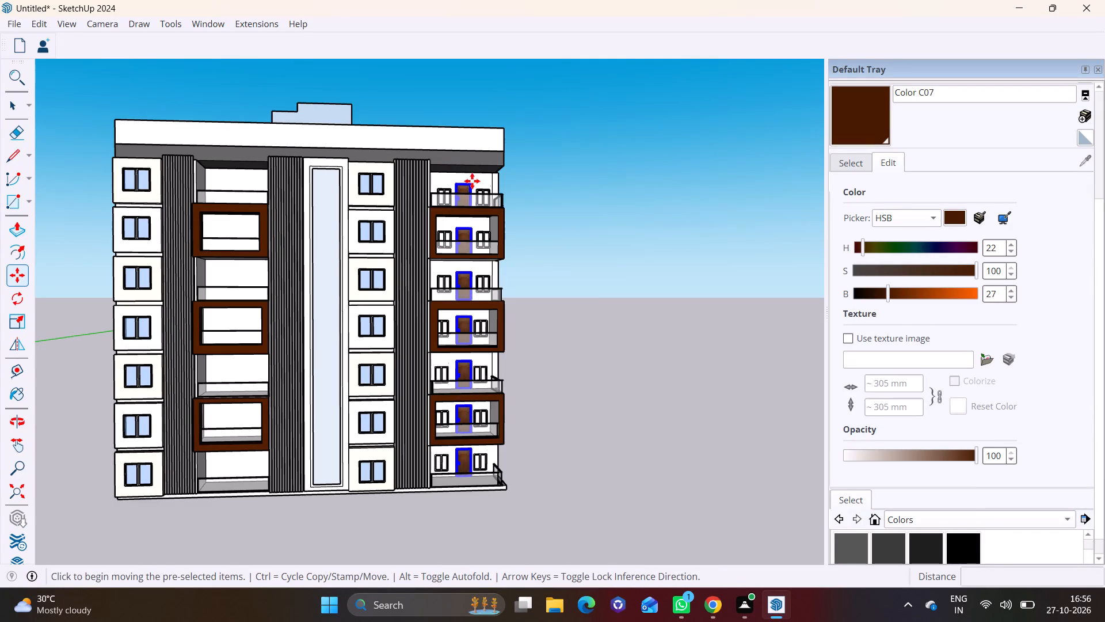
scroll(266, 160, "up", 7)
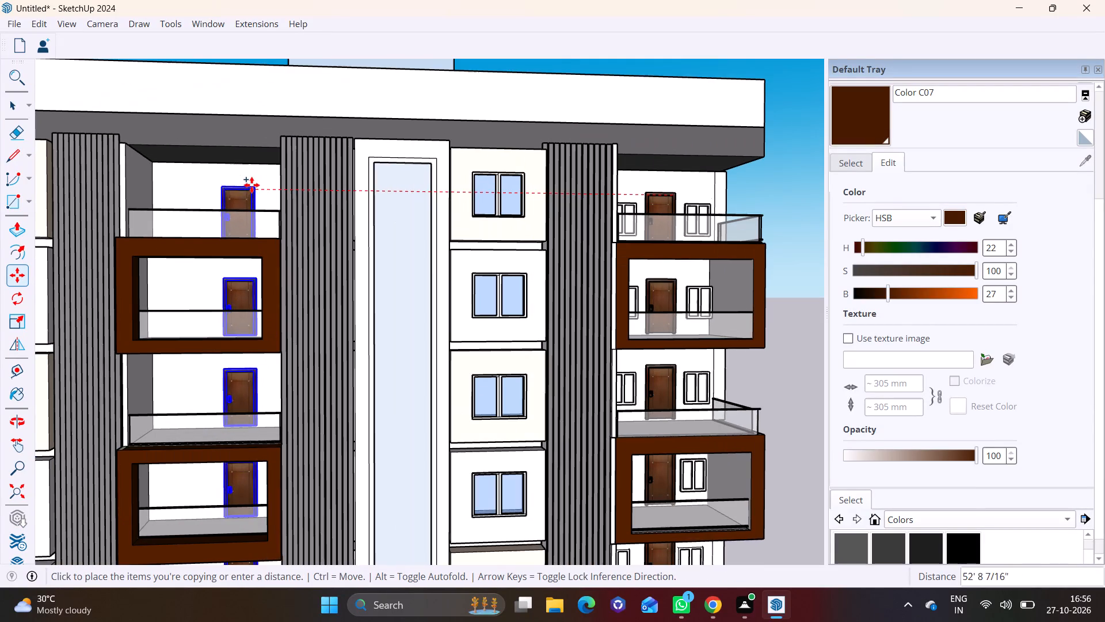
left_click(227, 184)
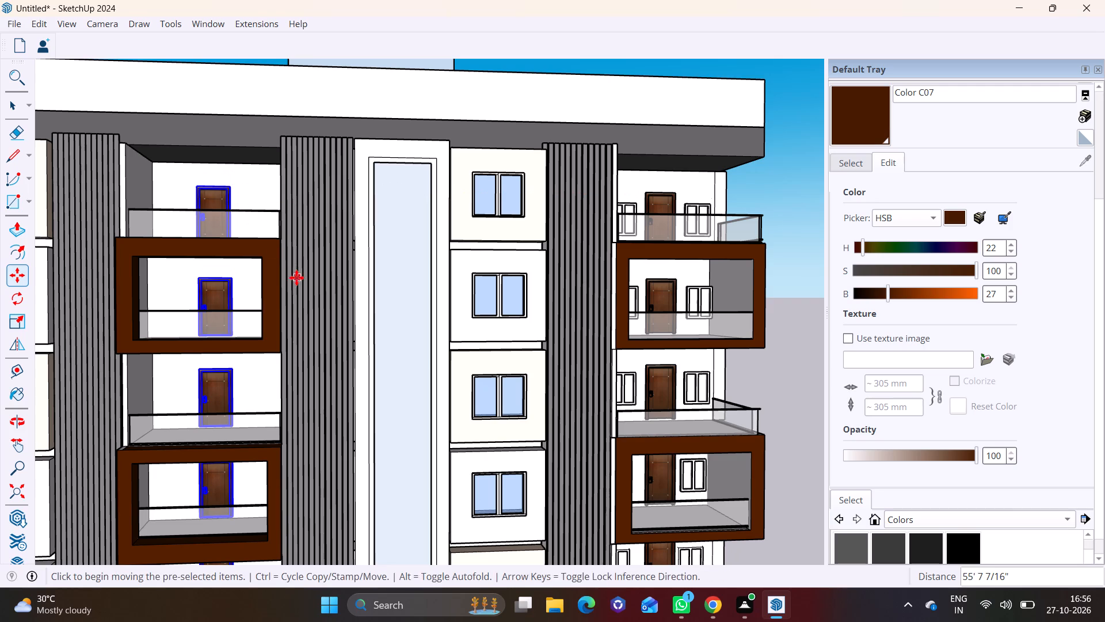
key("space")
Copy the window pairs beside the corner balcony doors on all seven floors about 54' 9" along the red axis to the other balcony column.
left_click(630, 208)
left_click(703, 203, "ctrl")
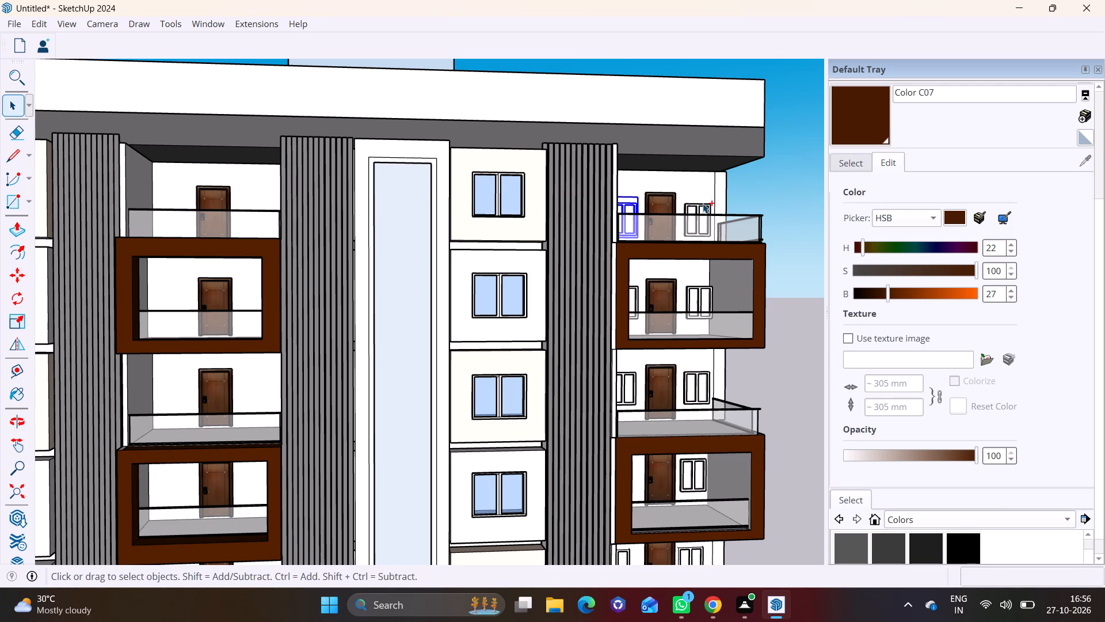
left_click(701, 299, "ctrl")
left_click(639, 299, "ctrl")
left_click(628, 386, "ctrl")
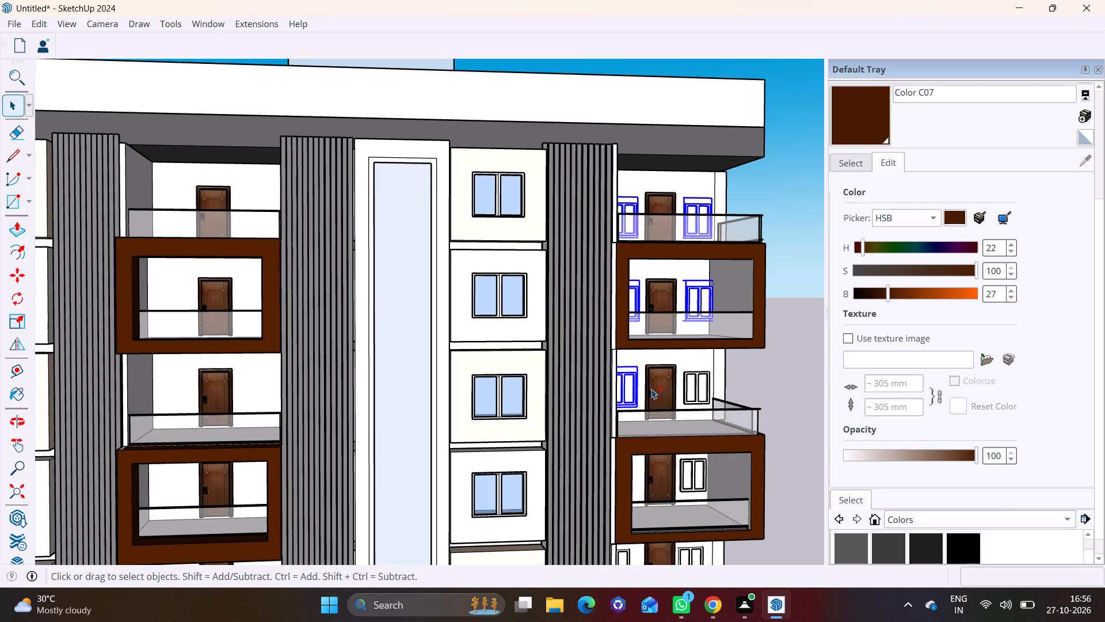
left_click(705, 394, "ctrl")
middle_click_drag(704, 395, 658, 399)
left_click(627, 477, "ctrl")
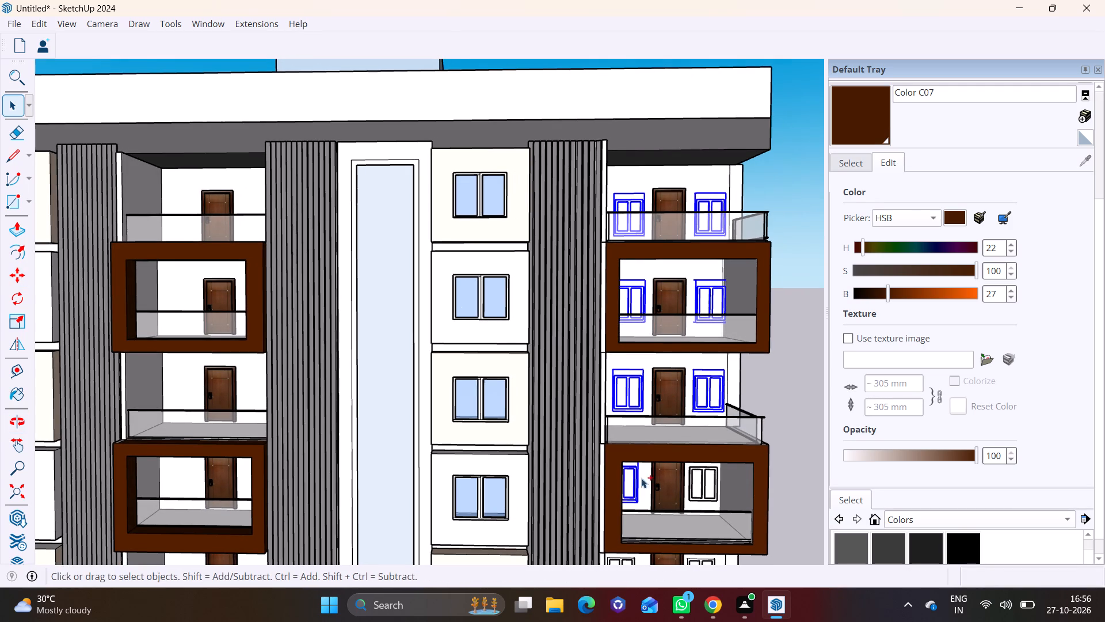
left_click(694, 482, "ctrl")
scroll(694, 482, "down", 1)
middle_click_drag(702, 472, 679, 238, "shift")
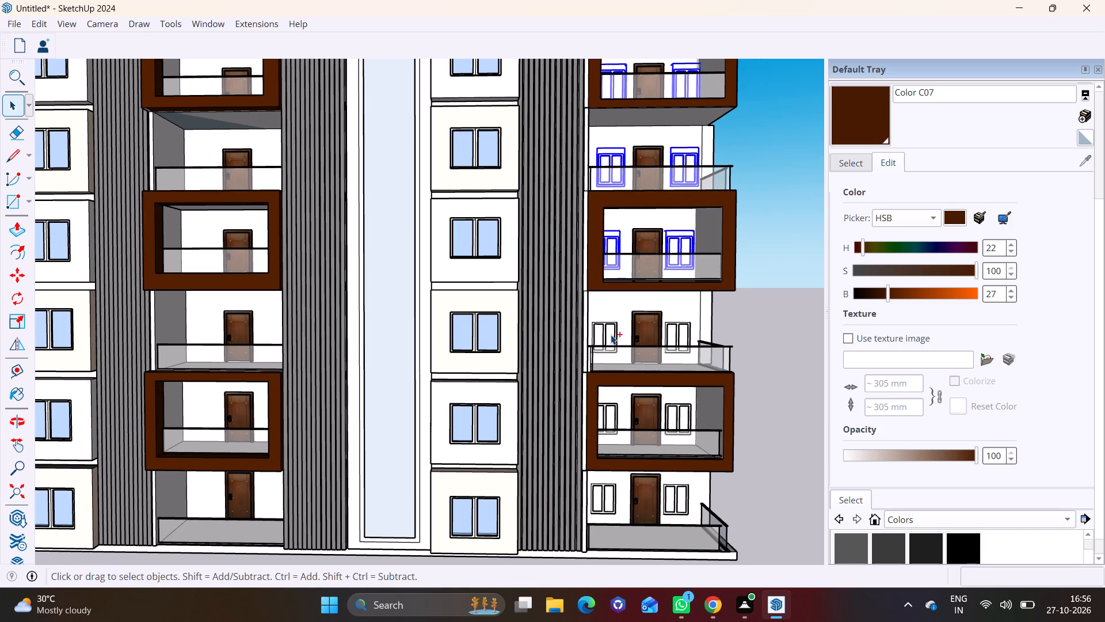
left_click(611, 335, "ctrl")
left_click(668, 340, "ctrl")
left_click(671, 410, "ctrl")
left_click(609, 419, "ctrl")
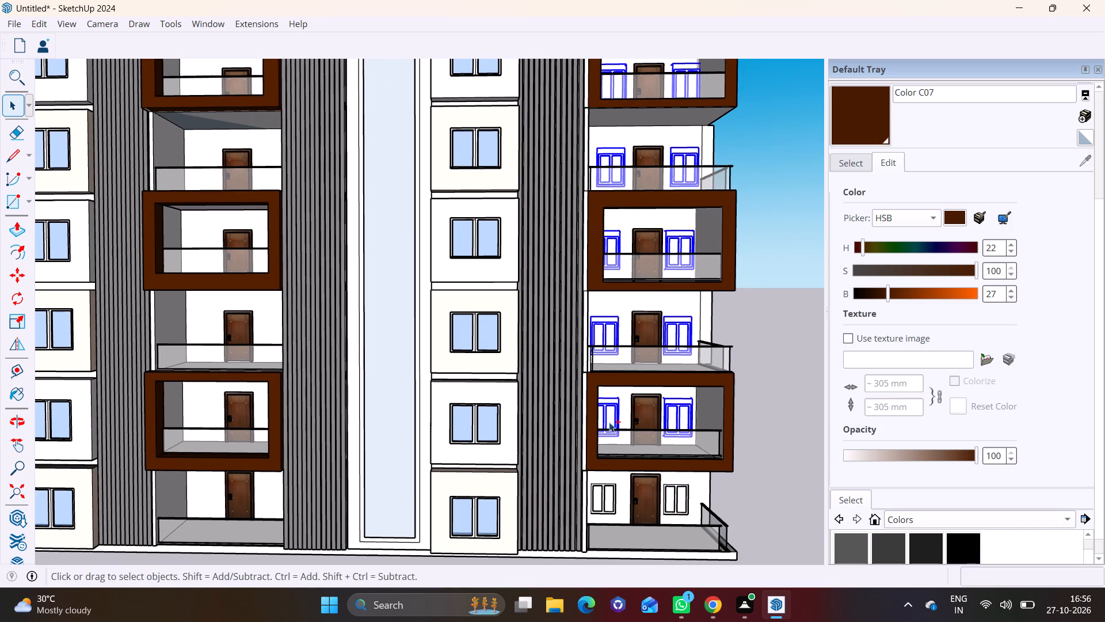
left_click(605, 492, "ctrl")
left_click(673, 491, "ctrl")
key("m")
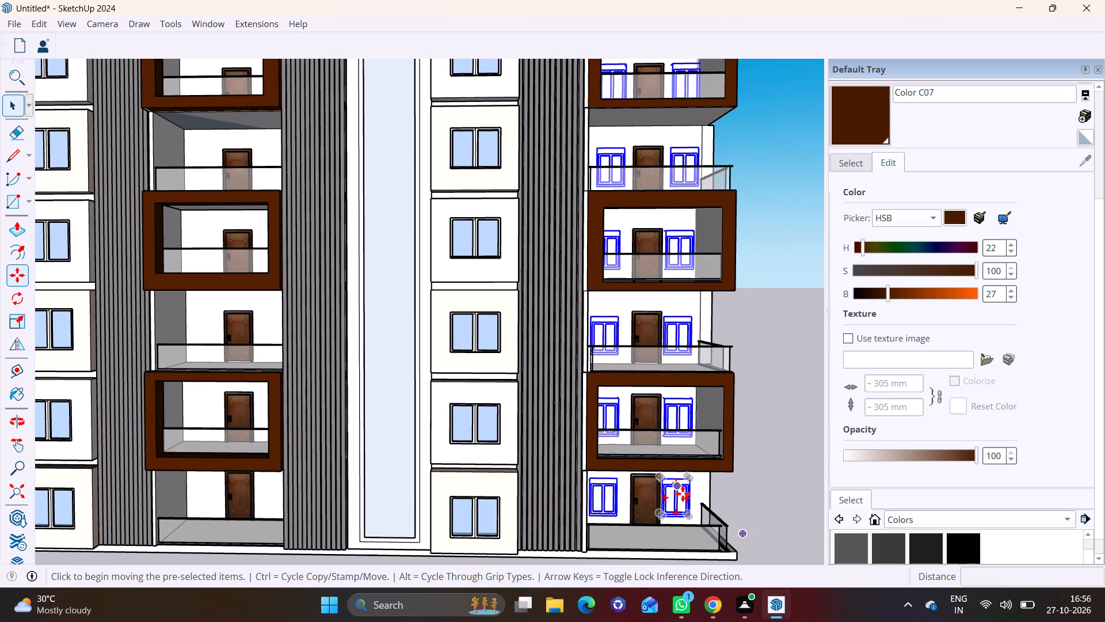
left_click(689, 483)
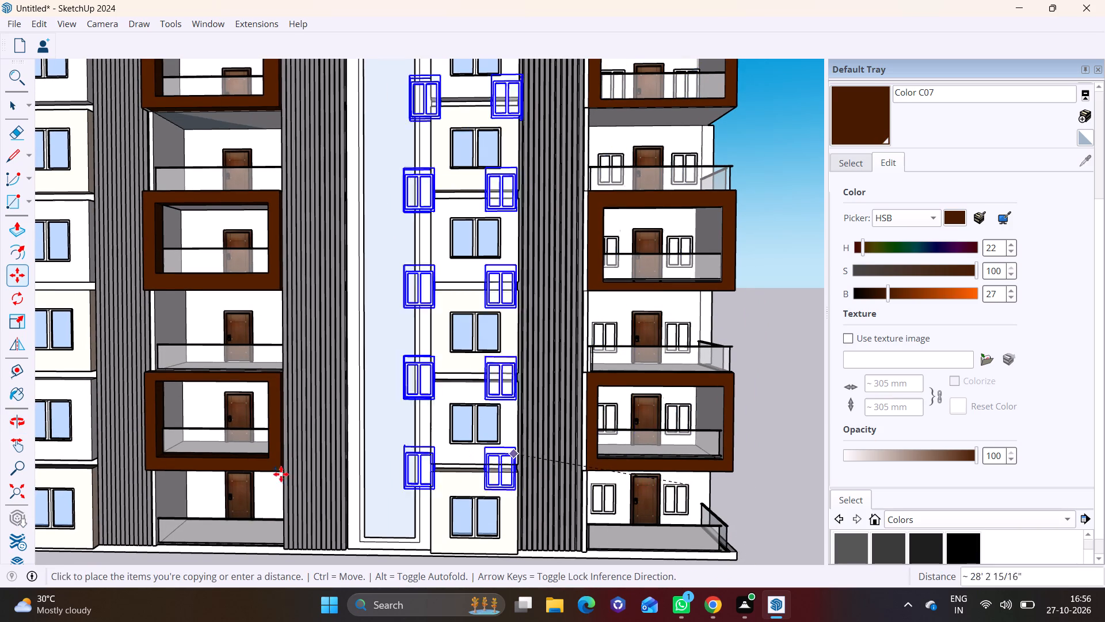
middle_click_drag(260, 485, 309, 439)
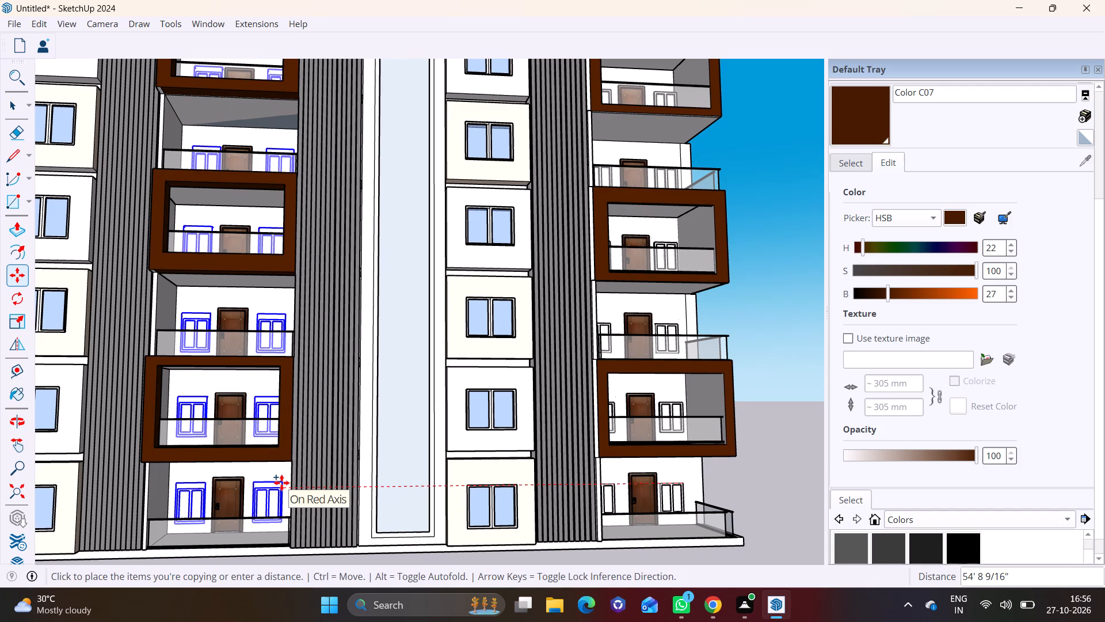
left_click(281, 483)
key("space")
left_click(773, 331)
Examine the whole building's front and side facades with the doors and windows in both balcony columns.
scroll(679, 345, "down", 3)
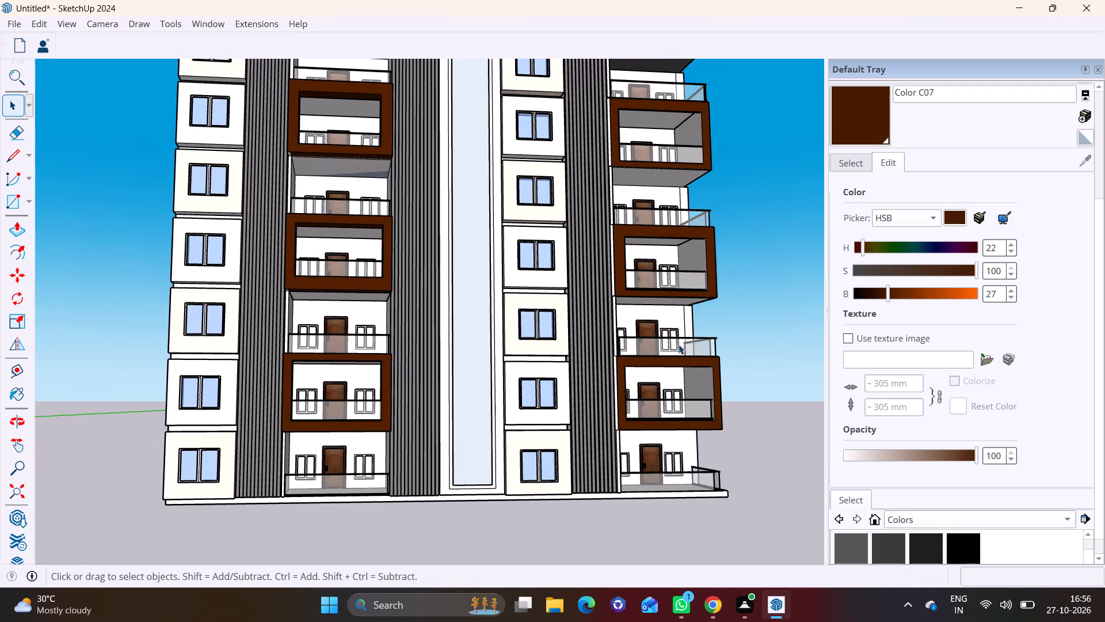
middle_click_drag(687, 310, 617, 448)
scroll(612, 340, "down", 6)
middle_click_drag(612, 361, 502, 245)
middle_click_drag(554, 265, 275, 290, "shift")
scroll(269, 287, "down", 4)
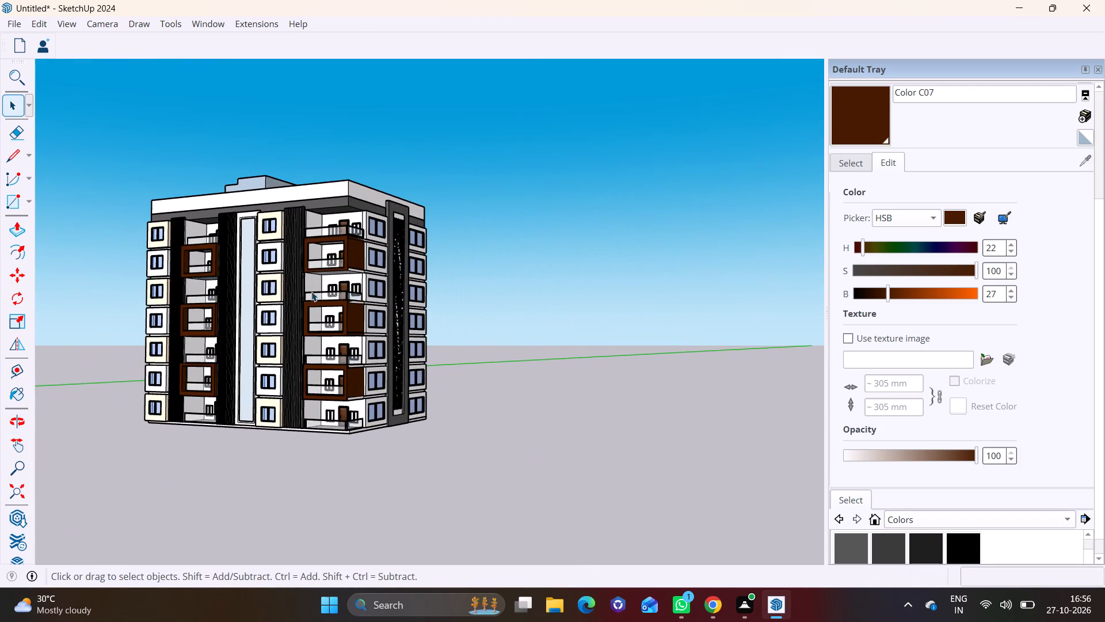
middle_click_drag(311, 291, 254, 293)
scroll(271, 293, "up", 3)
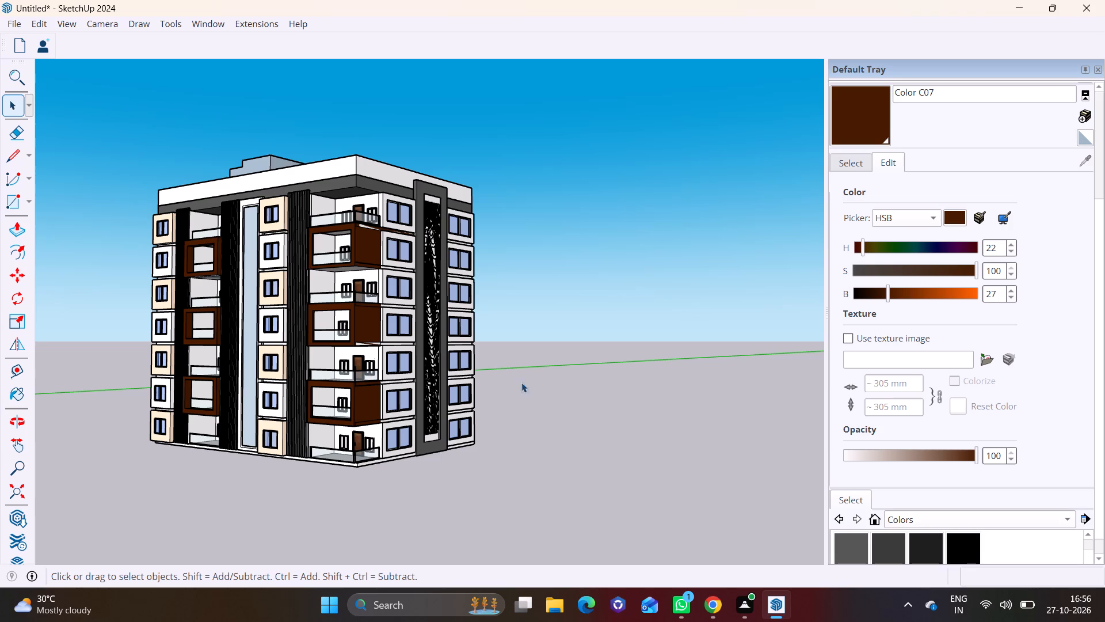
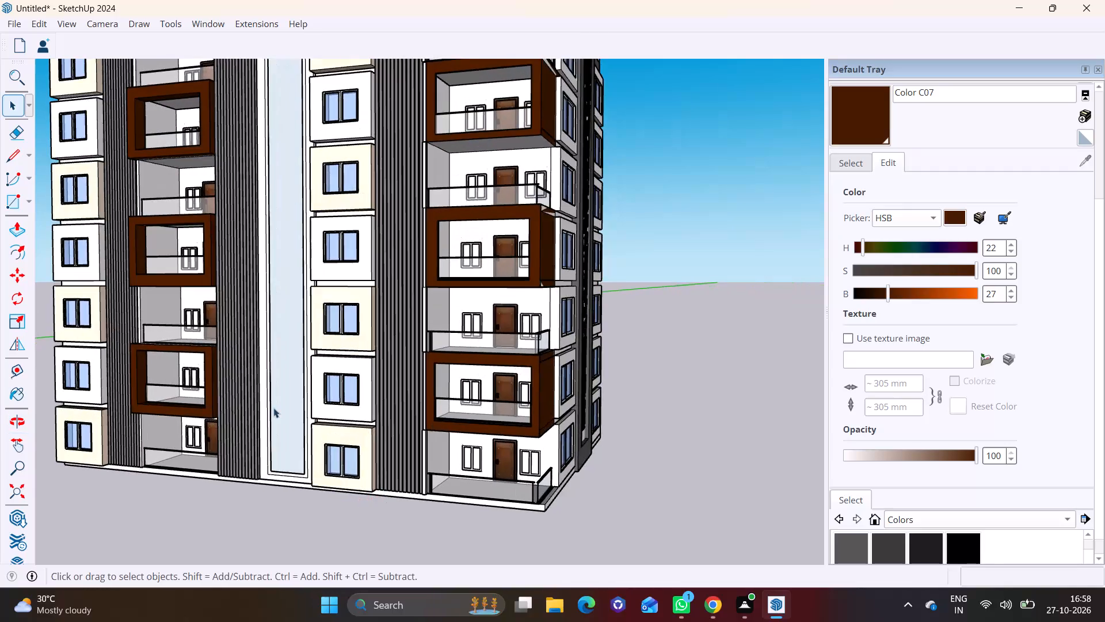
Search the 3D Warehouse models for PLANTS.
scroll(273, 408, "down", 3)
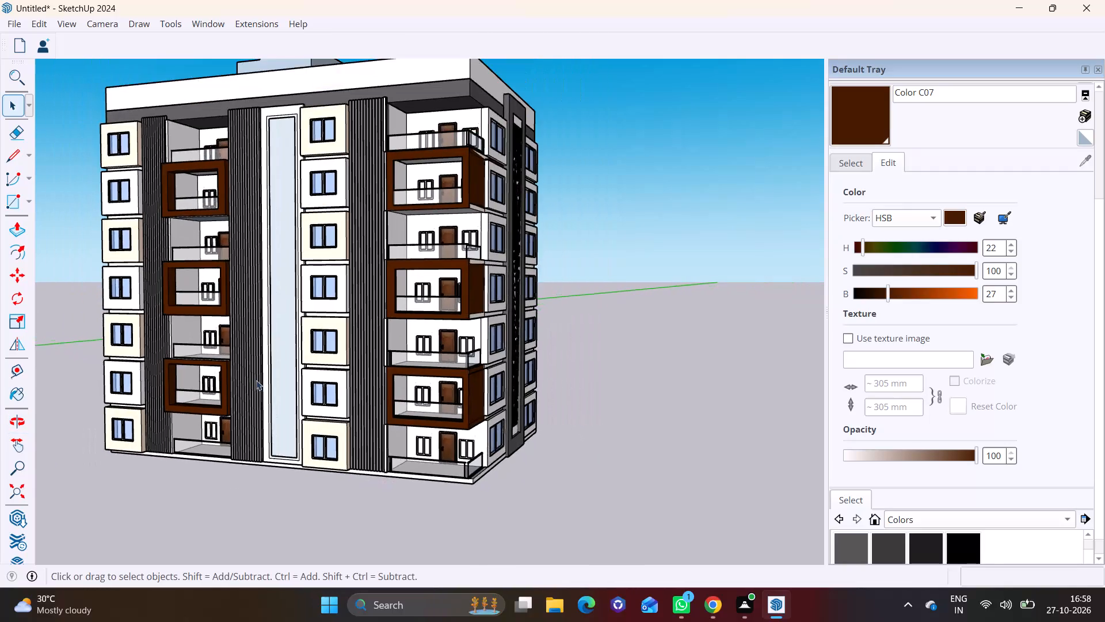
middle_click_drag(256, 380, 257, 454, "shift")
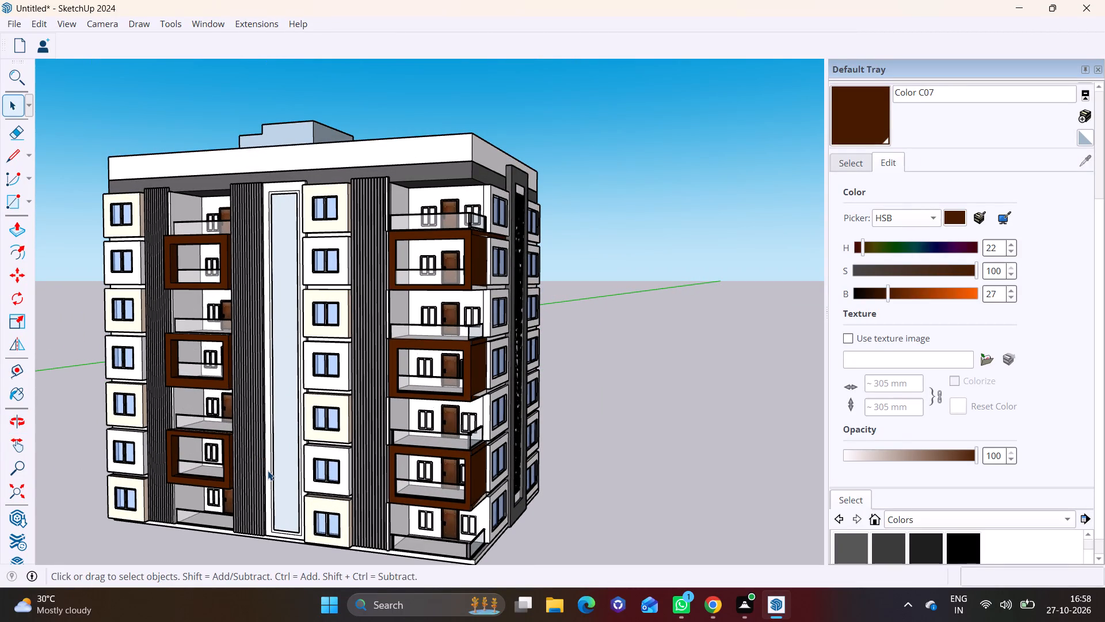
left_click(212, 22)
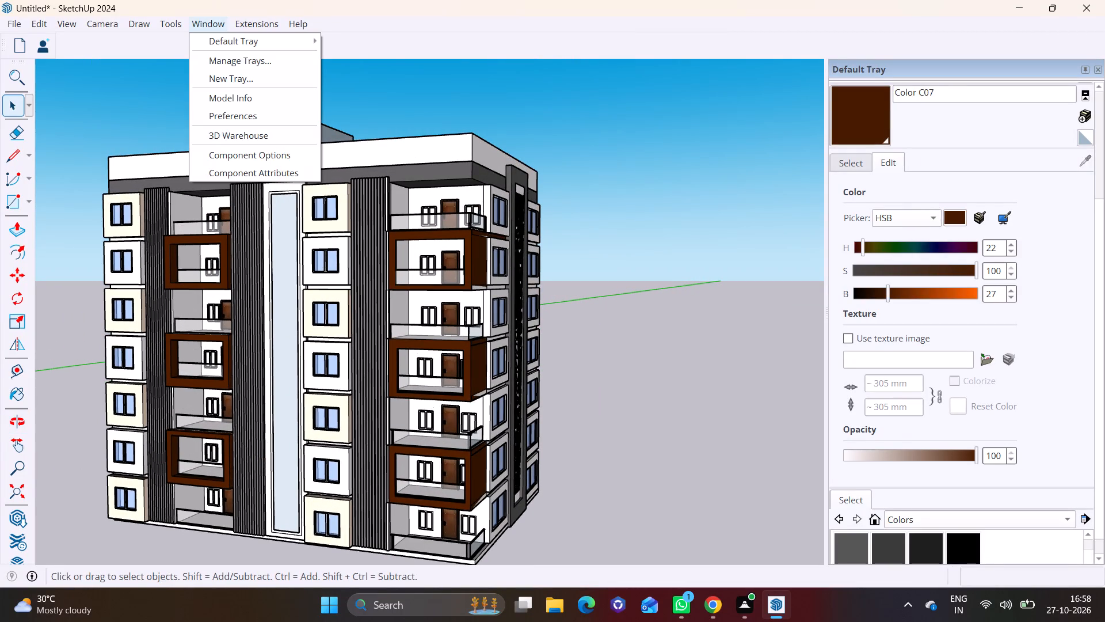
left_click(231, 136)
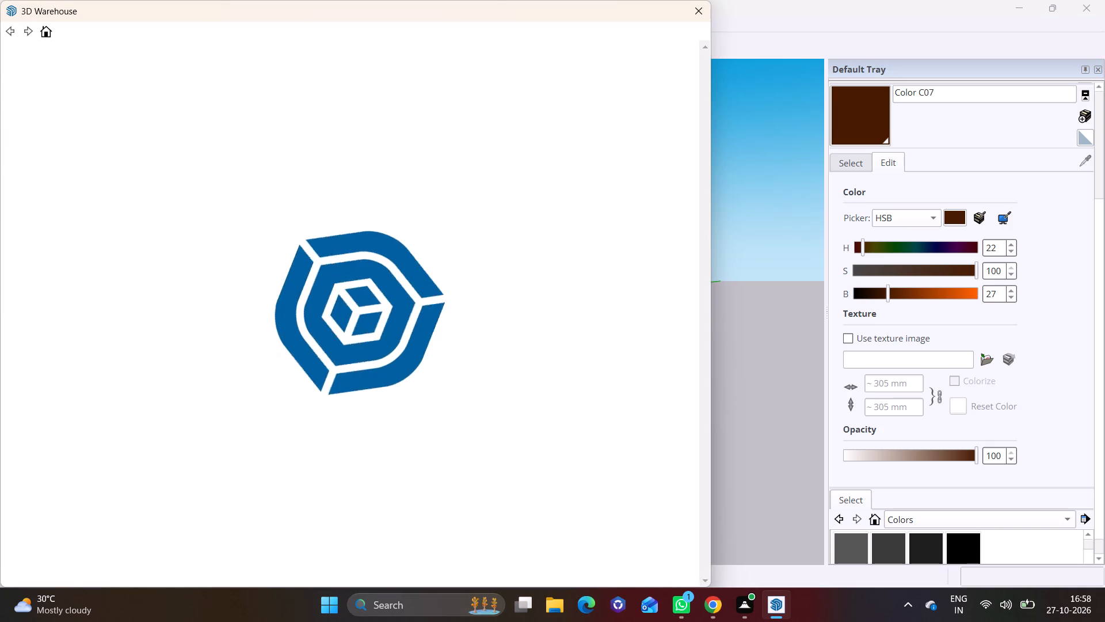
left_click_drag(235, 66, 243, 65)
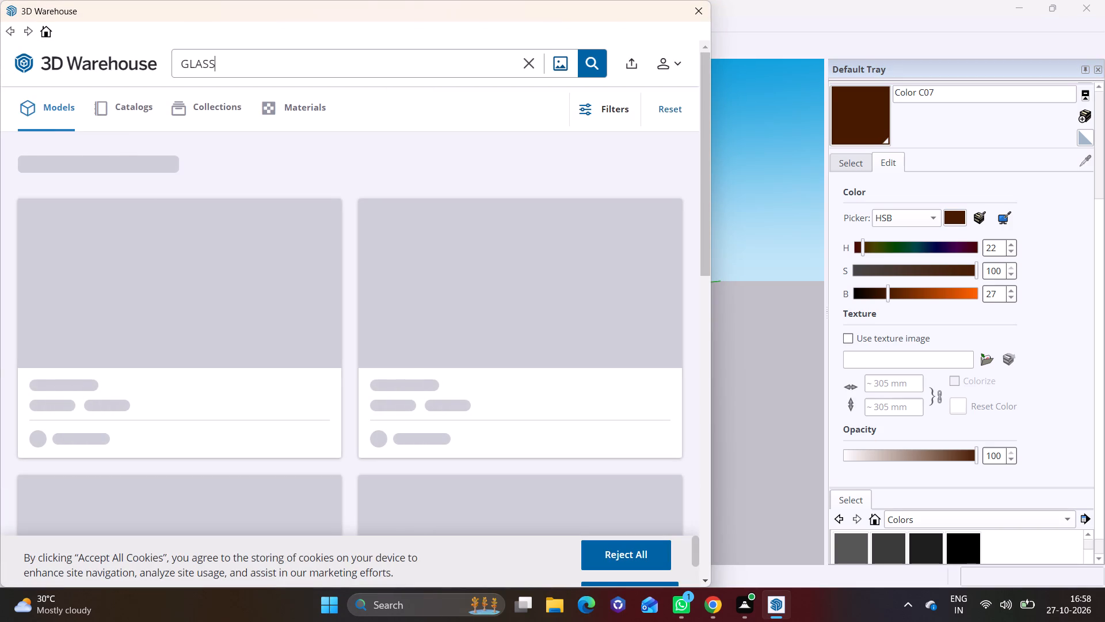
left_click(528, 58)
type("PLANTS")
key("Return")
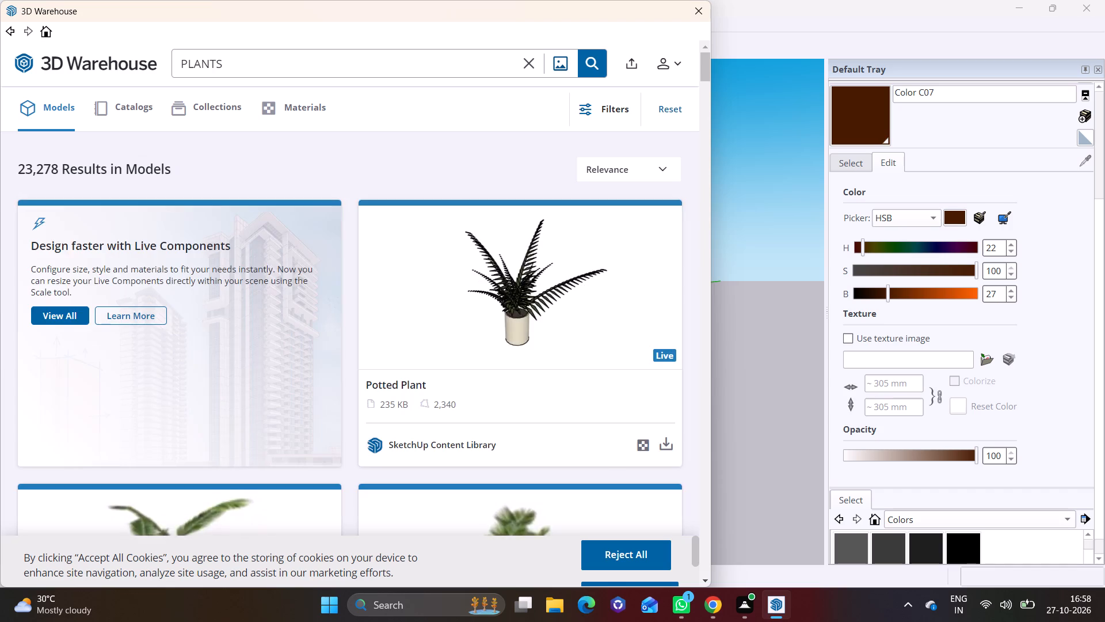
Download the 1.4 MB Plant with the black pot from the search results directly into the building model.
scroll(481, 368, "down", 7)
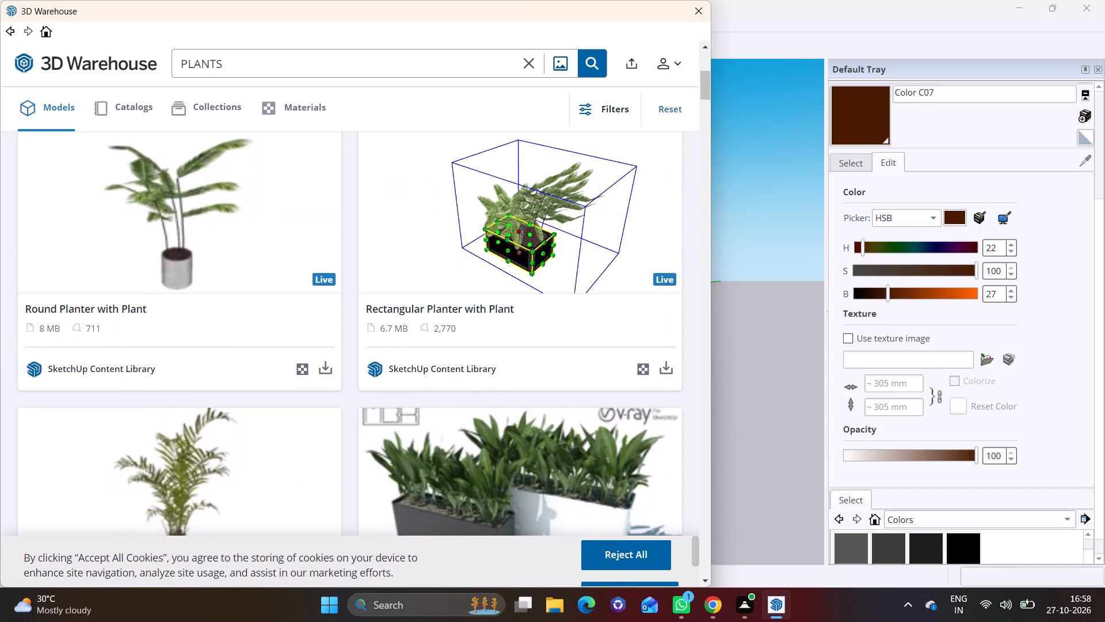
scroll(455, 386, "down", 1)
left_click(327, 431)
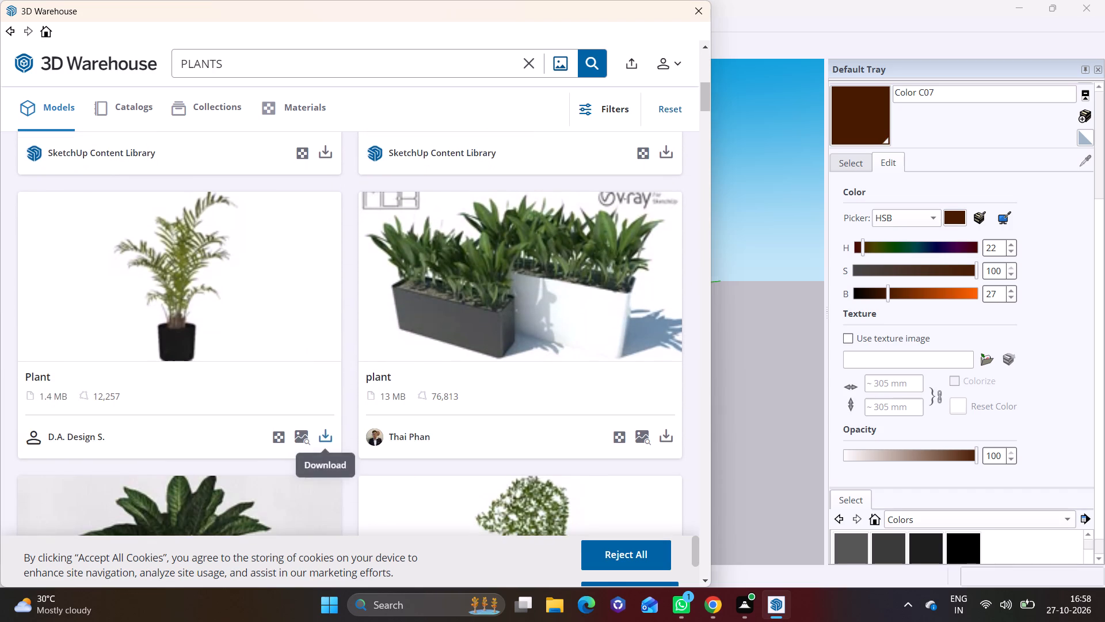
left_click(310, 309)
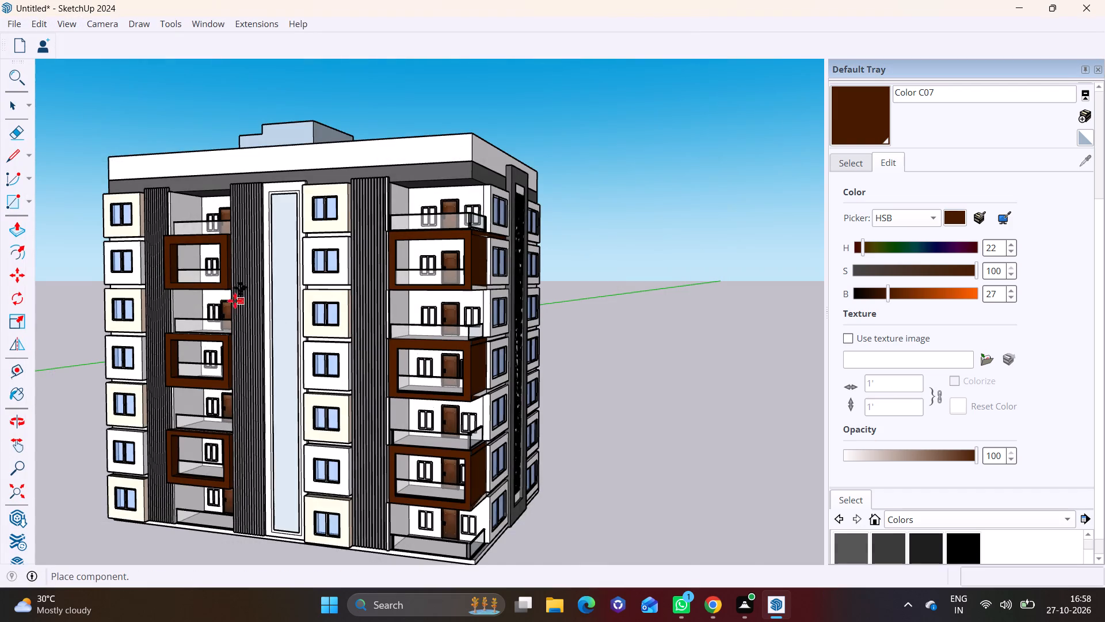
Place the potted plant at the railing edge of the top balcony in the left-hand front column.
scroll(222, 298, "up", 10)
middle_click_drag(193, 191, 163, 305)
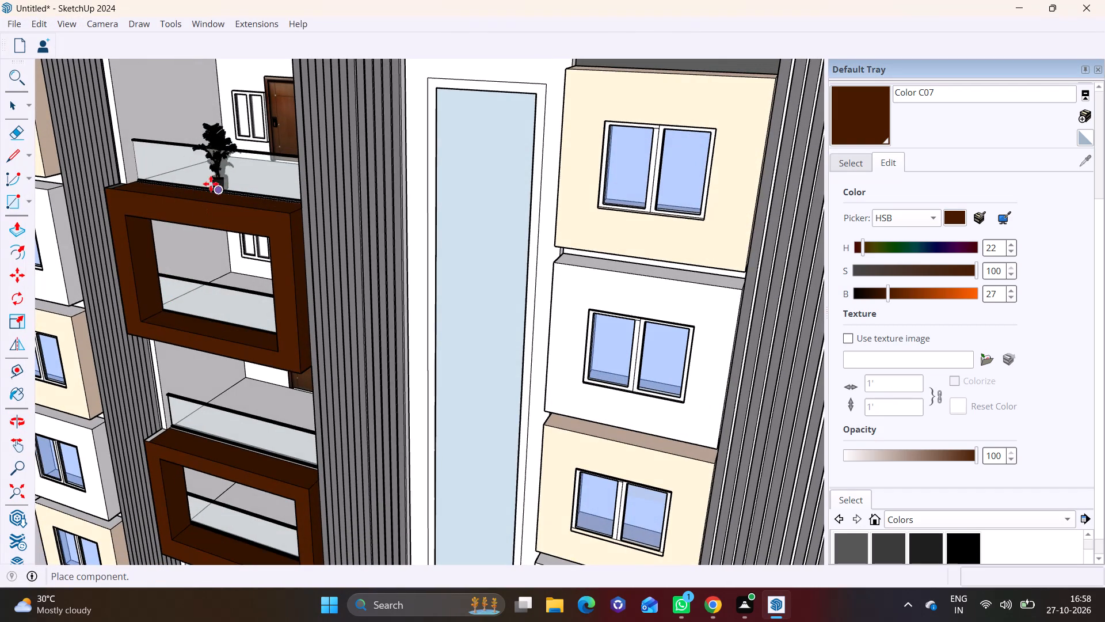
left_click(221, 182)
Move the potted plant back from the railing edge onto the top balcony's floor.
middle_click_drag(278, 188, 298, 210)
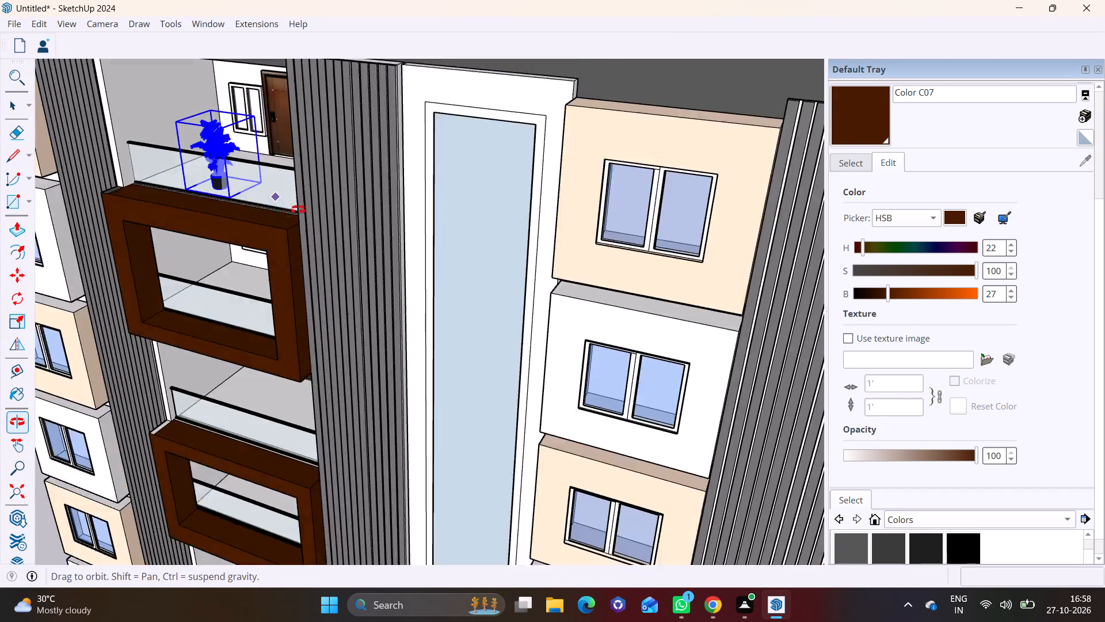
middle_click_drag(298, 210, 328, 199)
scroll(277, 164, "up", 8)
key("m")
left_click(203, 203)
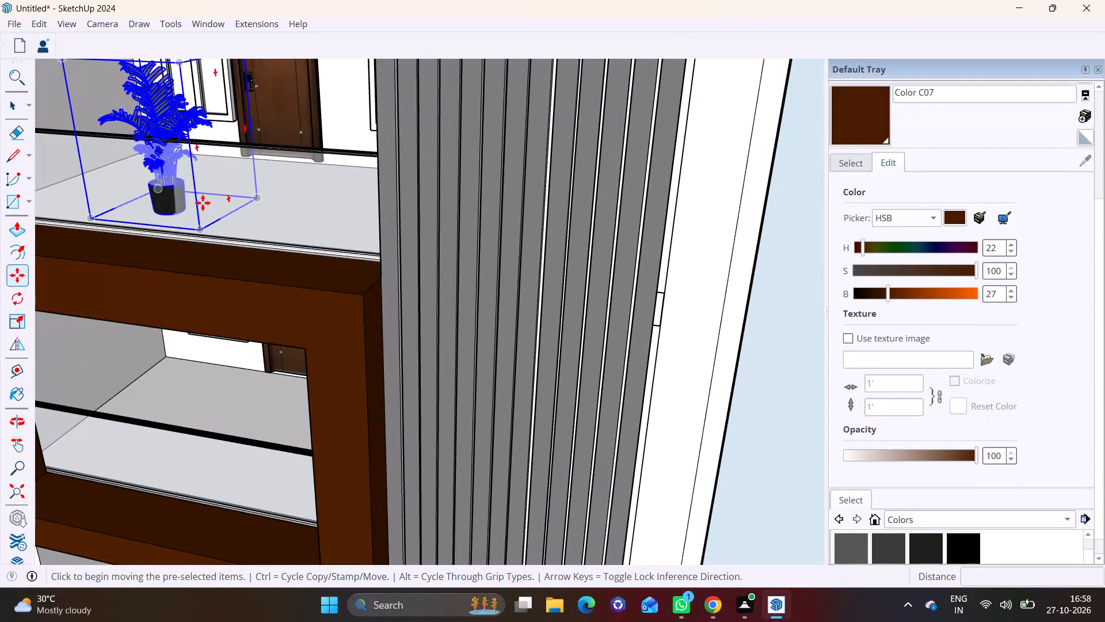
left_click(207, 200)
middle_click_drag(224, 261, 177, 352)
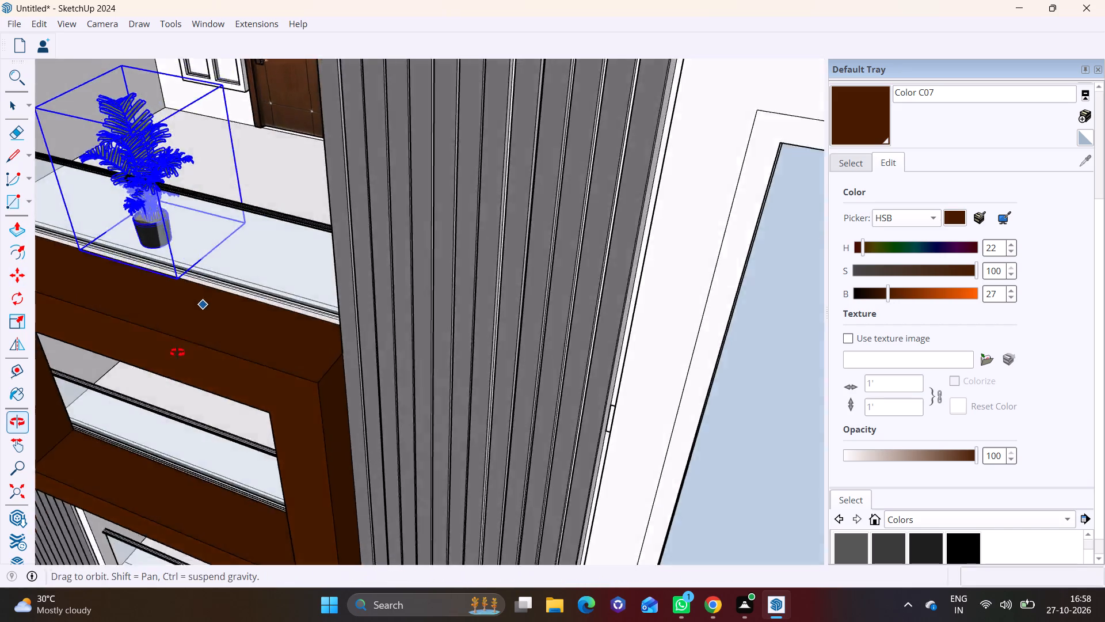
middle_click_drag(177, 352, 141, 416)
scroll(376, 425, "up", 1)
middle_click_drag(364, 423, 244, 291)
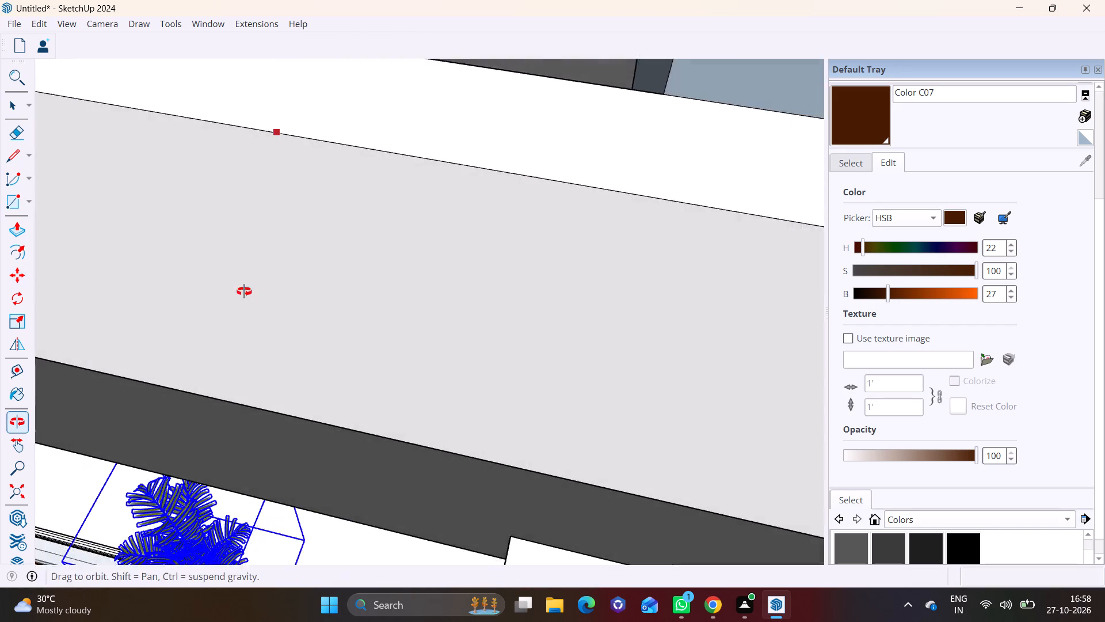
middle_click_drag(244, 291, 241, 285)
middle_click_drag(178, 480, 310, 300, "shift")
middle_click_drag(395, 471, 323, 449)
scroll(276, 340, "up", 3)
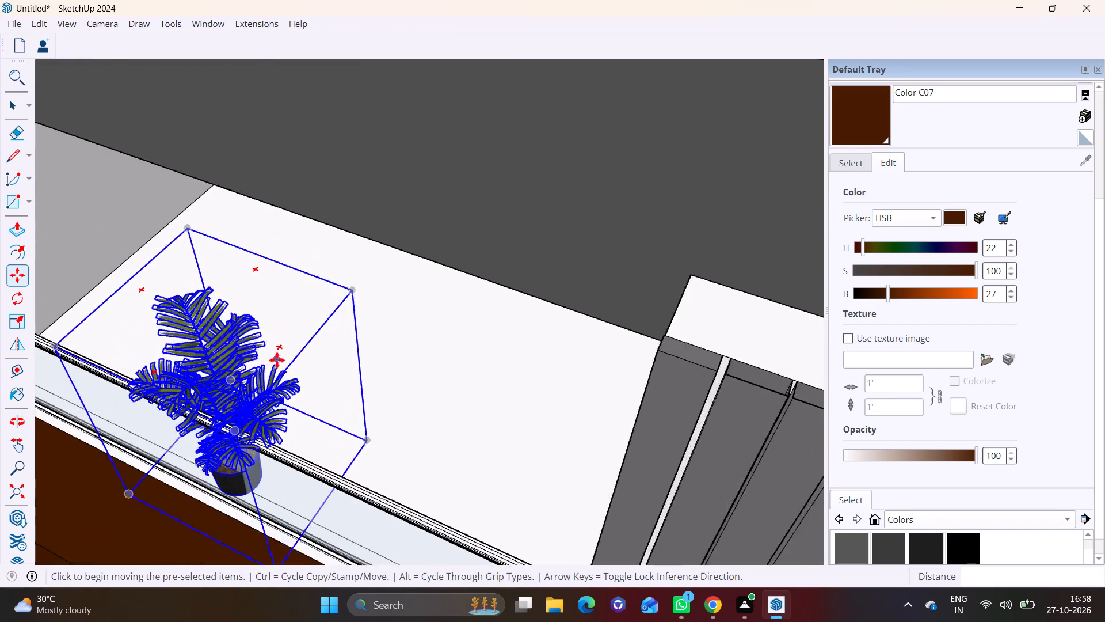
scroll(277, 360, "up", 2)
left_click(238, 364)
left_click(286, 278)
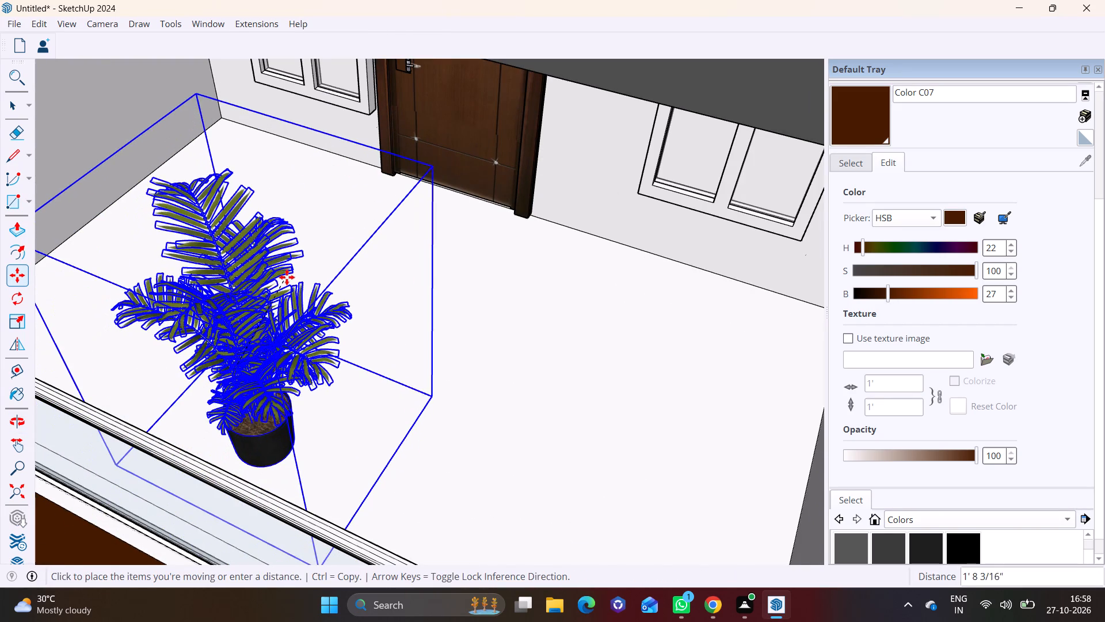
left_click_drag(324, 342, 308, 335)
left_click(227, 288)
Move the potted plant about 3' 9" to settle it at the left end of the top balcony, behind the glass railing.
scroll(266, 354, "down", 5)
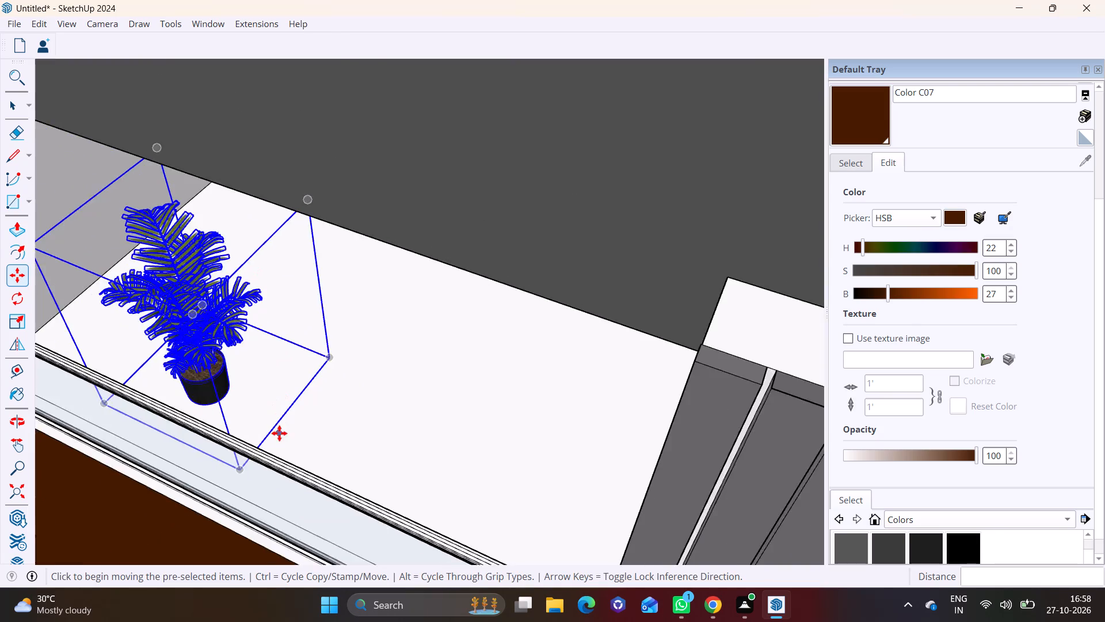
scroll(279, 433, "down", 2)
middle_click_drag(275, 499, 393, 248)
scroll(368, 316, "down", 2)
middle_click_drag(361, 383, 421, 347)
middle_click_drag(306, 368, 375, 377)
left_click(417, 386)
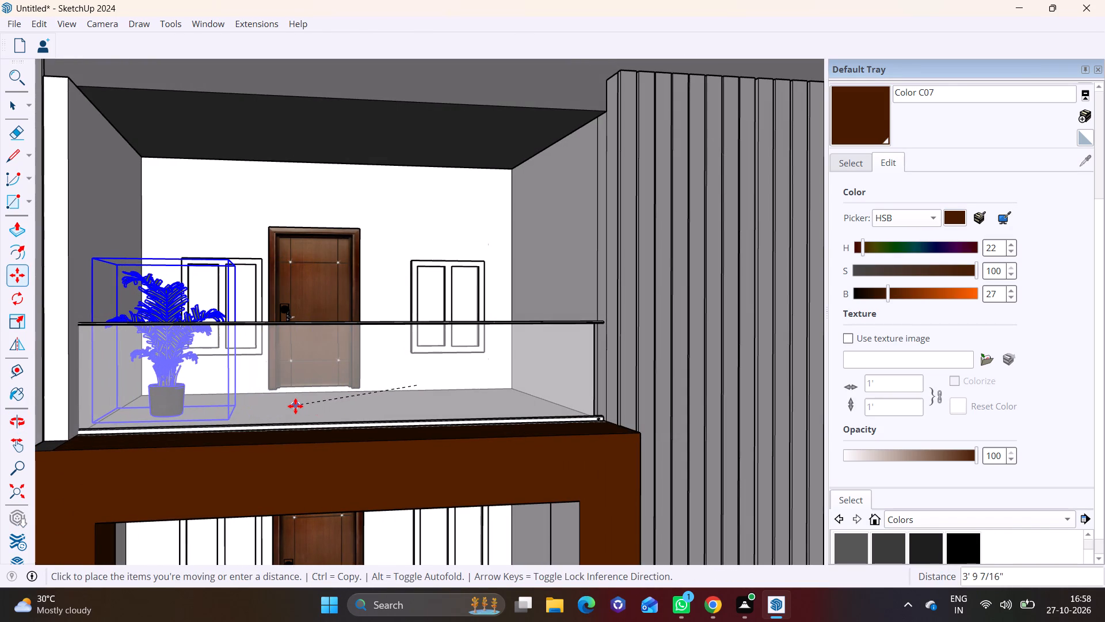
left_click(295, 406)
Copy the plant about 11' 8" along the red axis to the right end of the top balcony.
left_click(174, 393)
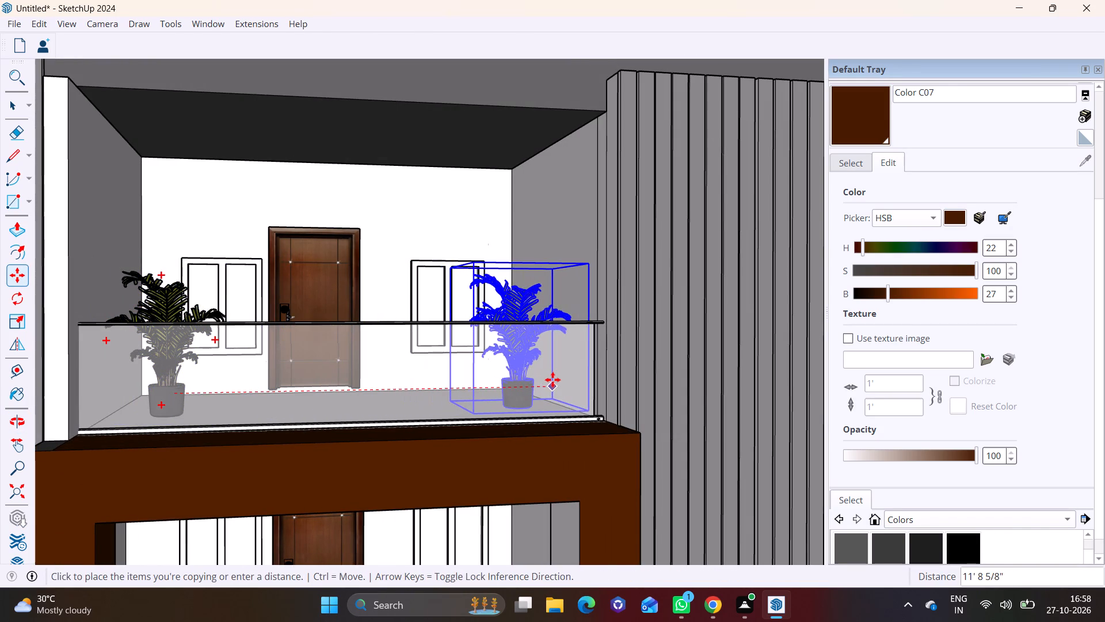
left_click(552, 380)
Copy the right-hand plant about 11' down into the sixth-floor framed balcony, and copy it about 10' 1" across to the left end.
middle_click_drag(517, 404, 473, 233, "shift")
left_click(473, 210)
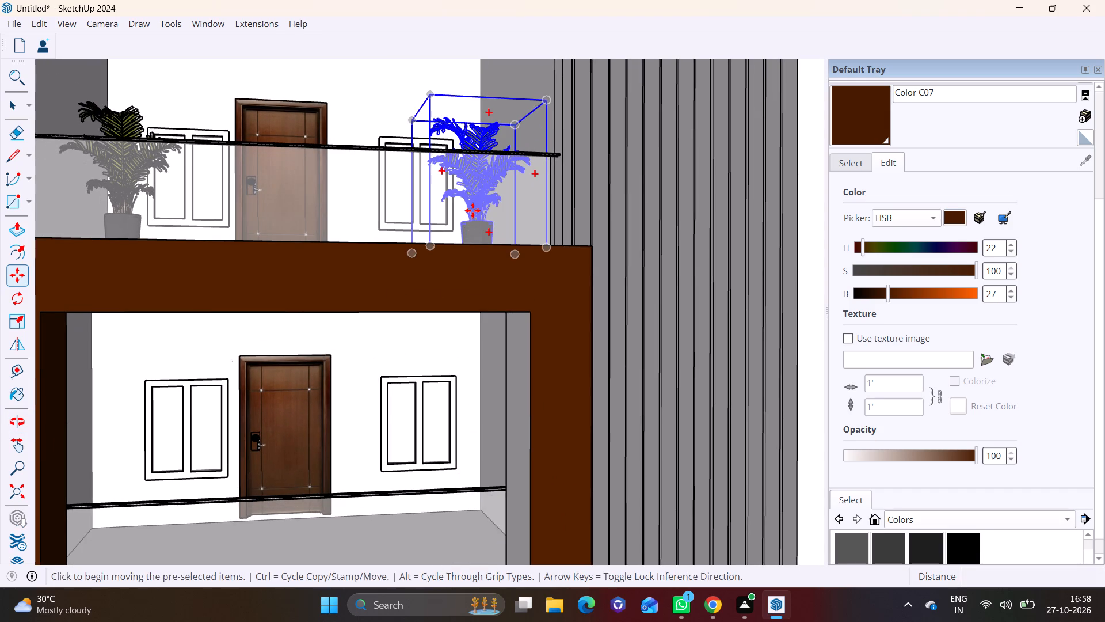
middle_click_drag(434, 518, 473, 404, "shift")
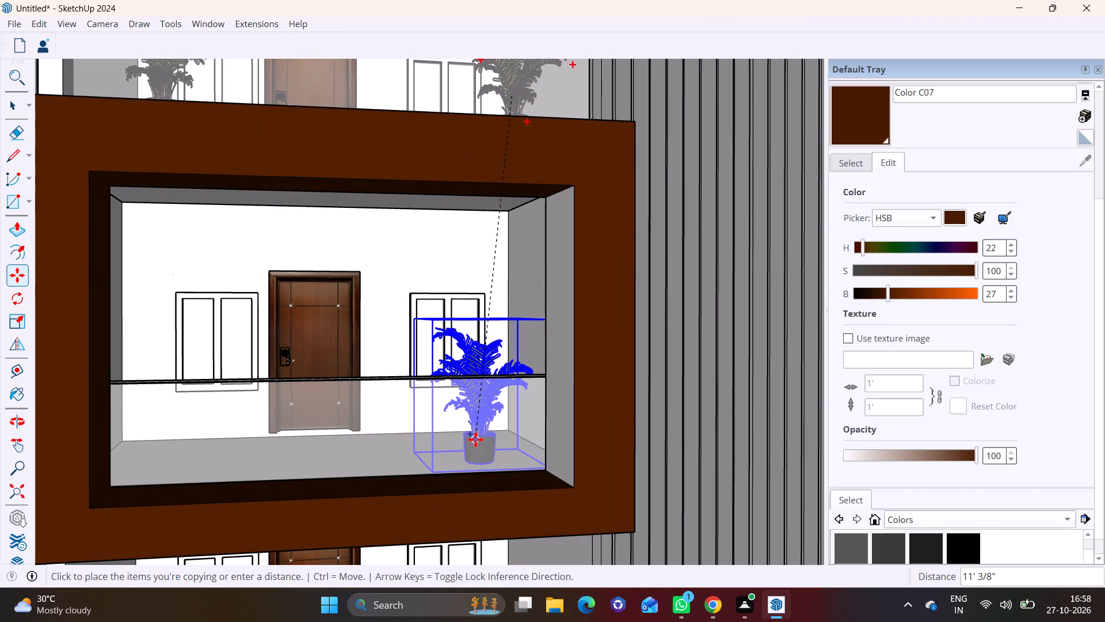
left_click(475, 439)
left_click(484, 449)
left_click(153, 457)
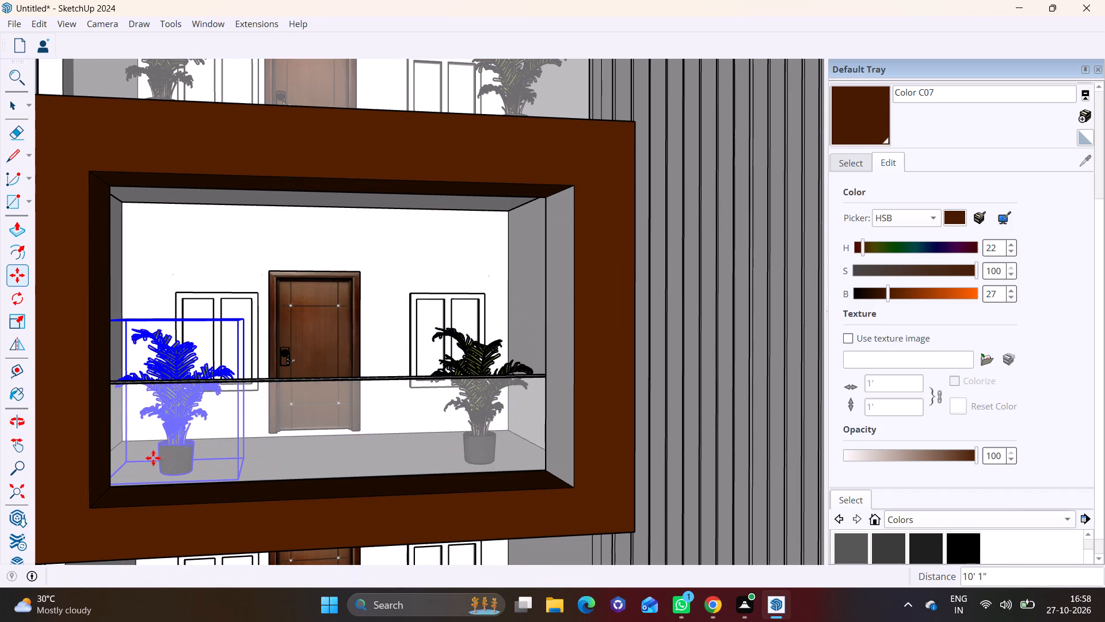
Put two plants in the fifth-floor open balcony: copy the left-hand one down, adjust it by about 5", and copy it across.
scroll(186, 476, "down", 2)
middle_click_drag(205, 480, 207, 263, "shift")
left_click(159, 214)
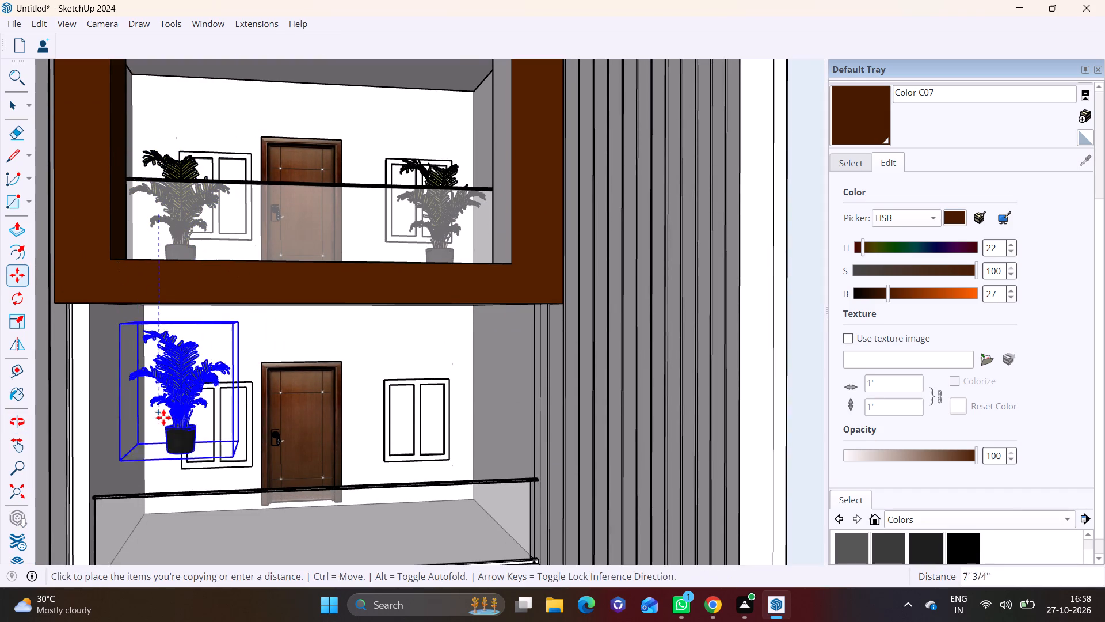
left_click(131, 515)
middle_click_drag(182, 516, 200, 352, "shift")
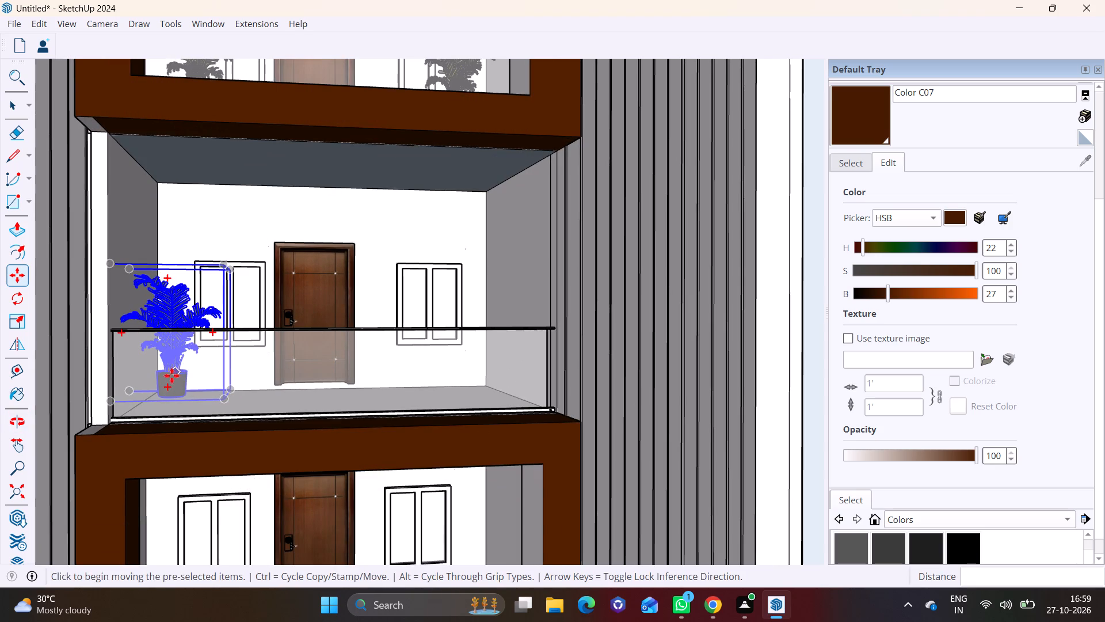
left_click(171, 376)
double_click(174, 389)
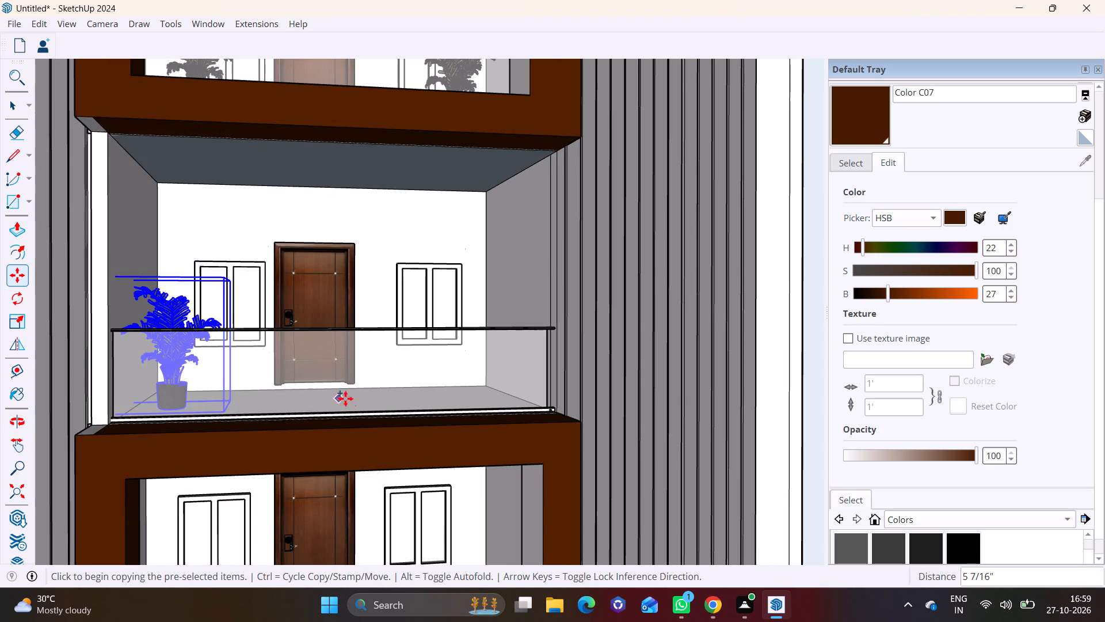
left_click(170, 384)
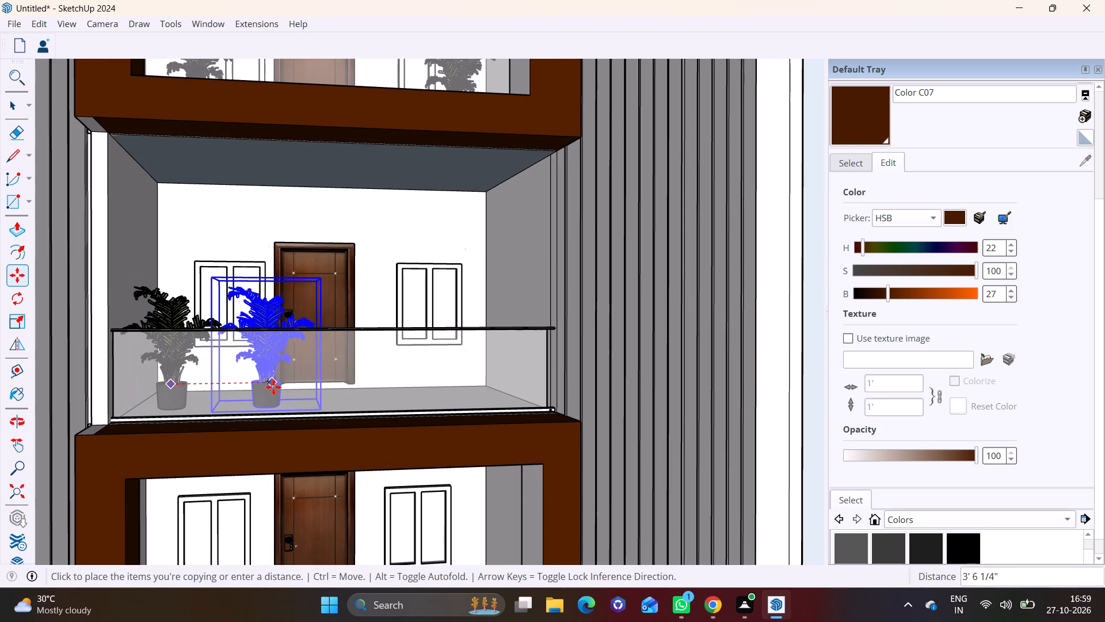
left_click(508, 385)
Copy the fifth-floor balcony's right-hand plant down into the fourth-floor framed balcony, and copy it across to the left end.
scroll(467, 418, "down", 3)
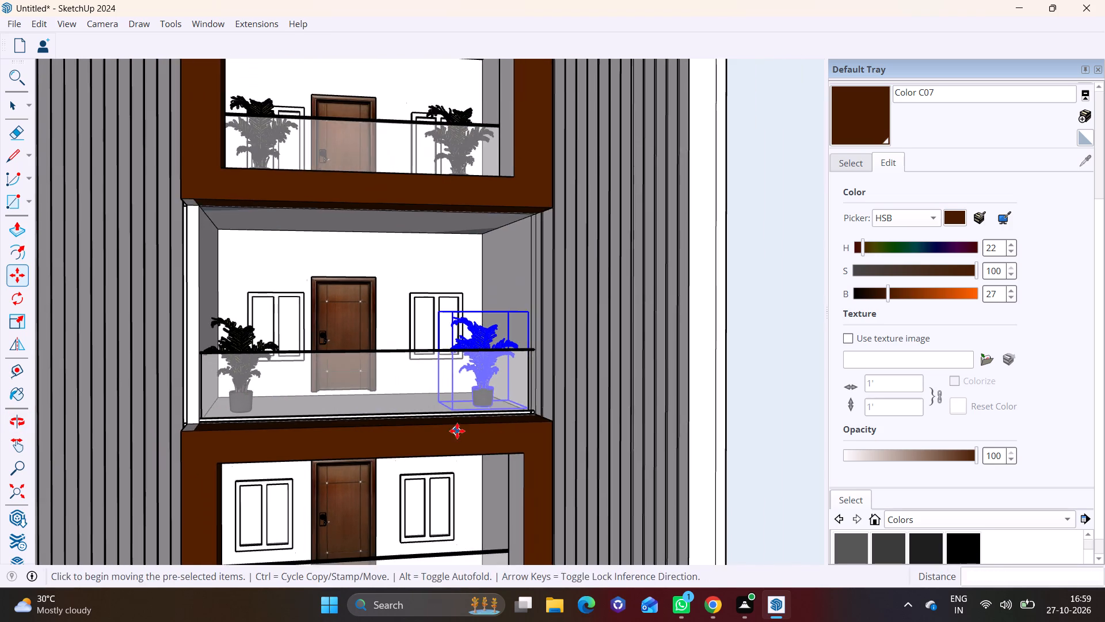
middle_click_drag(457, 431, 384, 248, "shift")
left_click(425, 198)
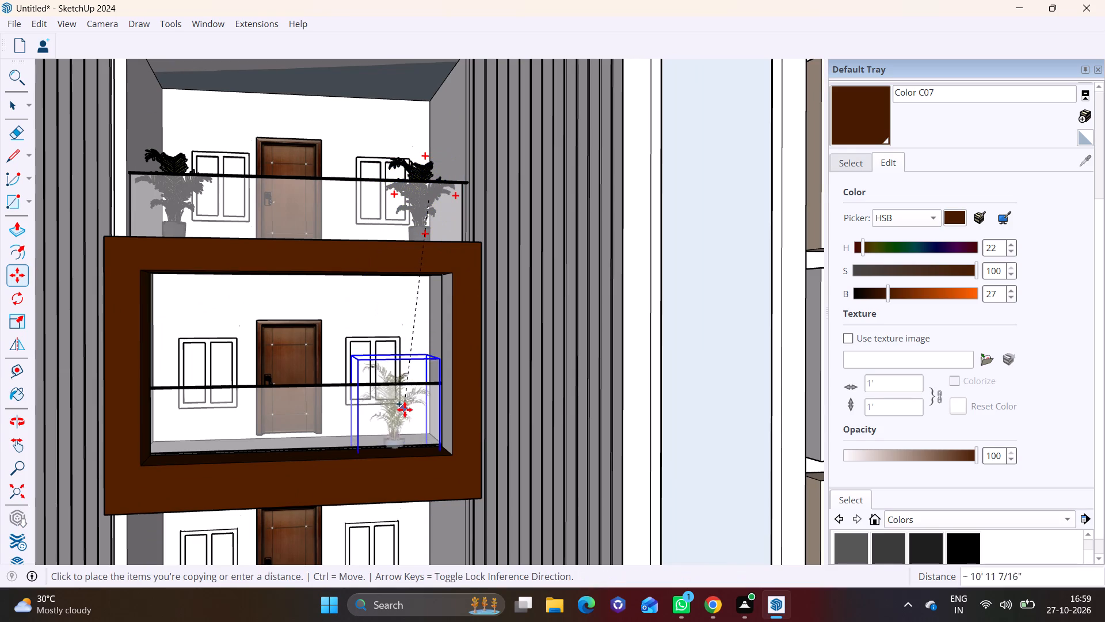
left_click(408, 395)
left_click(407, 401)
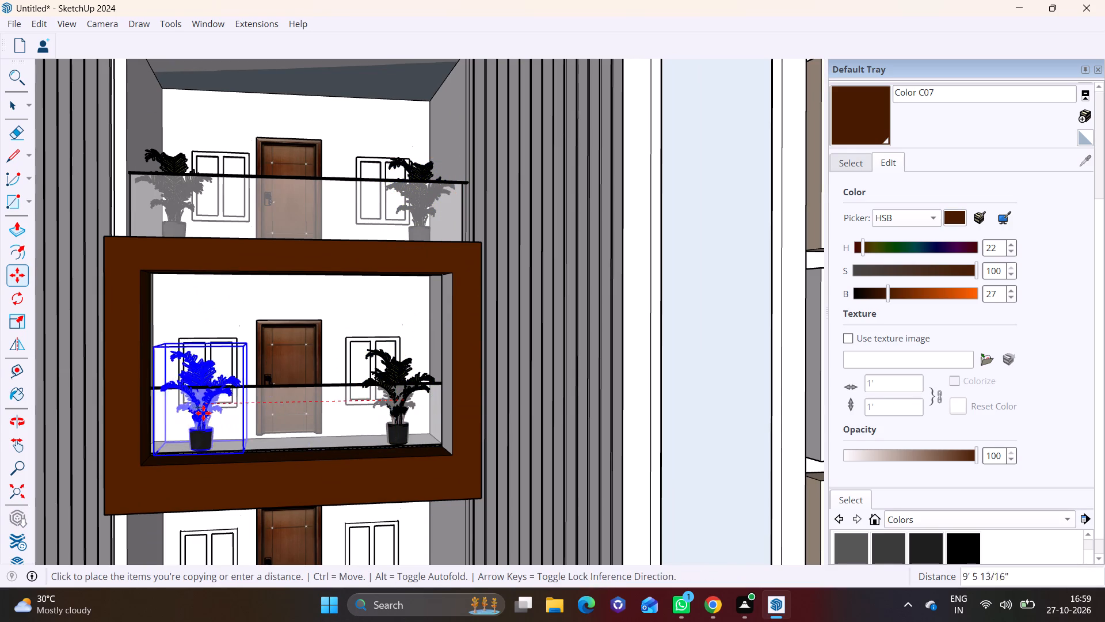
left_click(193, 408)
middle_click_drag(261, 418, 48, 439)
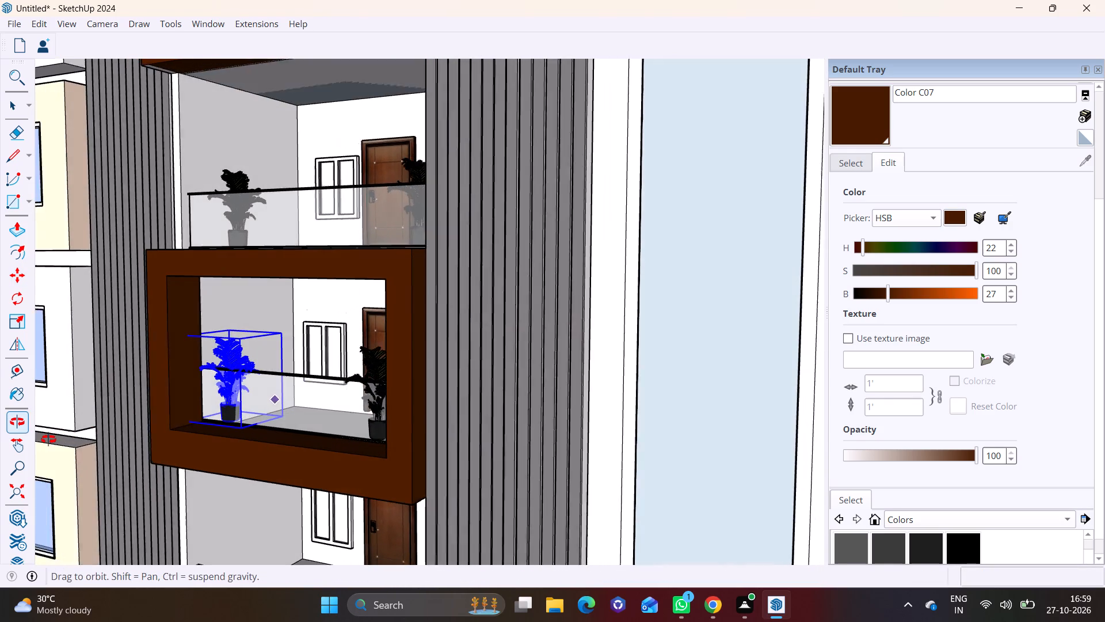
middle_click_drag(48, 439, 40, 439)
key("space")
left_click(285, 331)
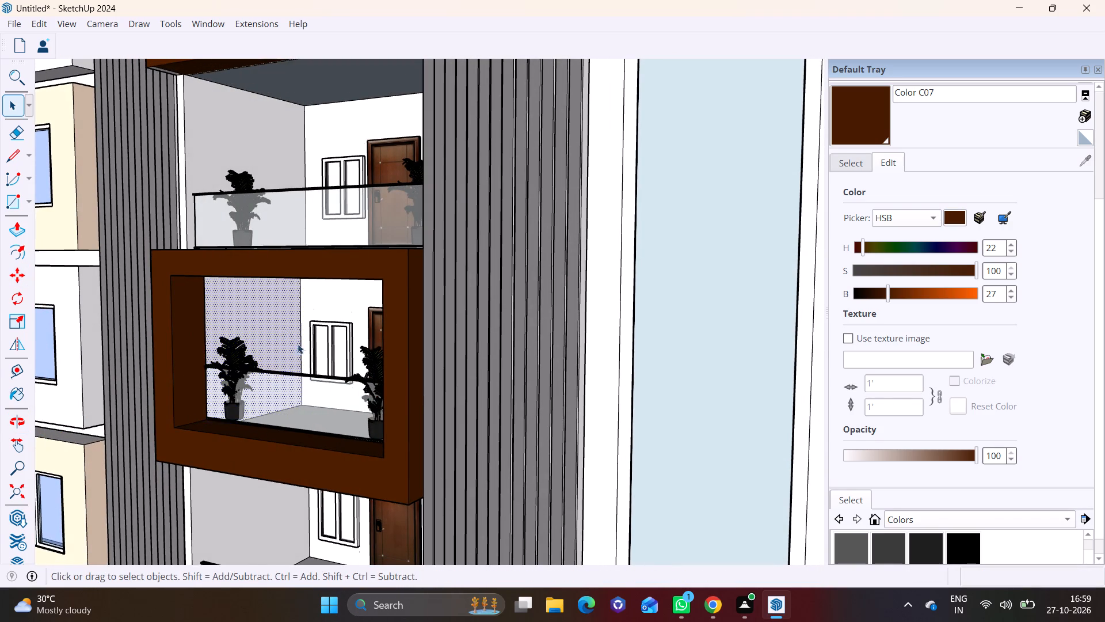
Copy the fourth-floor balcony's right-hand plant about 11' 10" down into the third-floor open balcony, and copy it across to the left end.
middle_click_drag(306, 386, 444, 294)
middle_click_drag(428, 325, 428, 376)
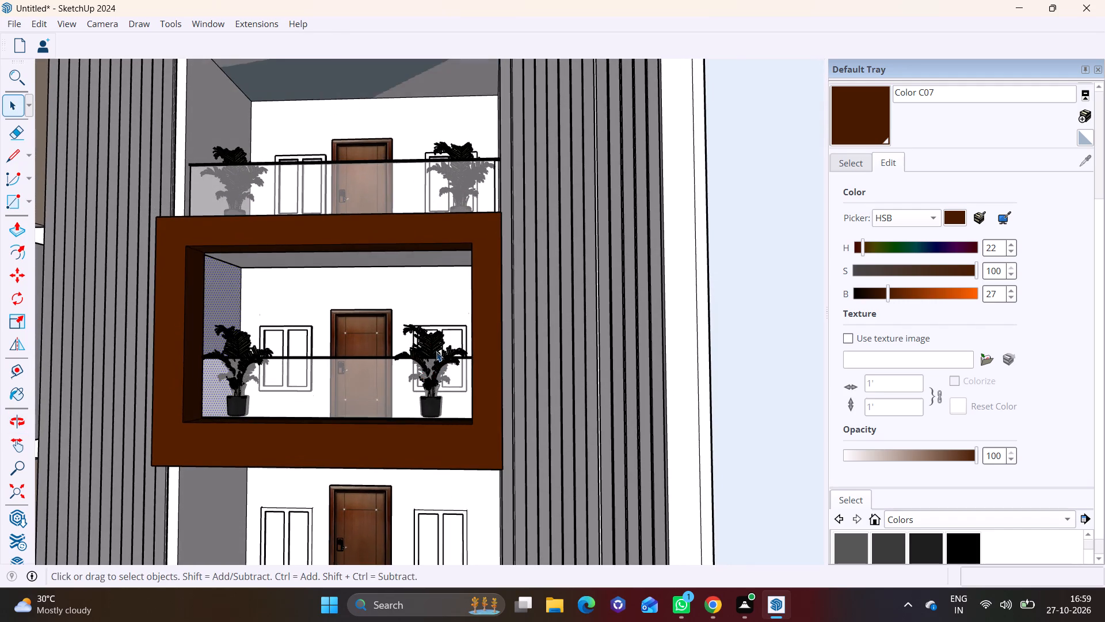
left_click(436, 348)
scroll(440, 378, "up", 1)
middle_click_drag(441, 378, 428, 223, "shift")
left_click(421, 252)
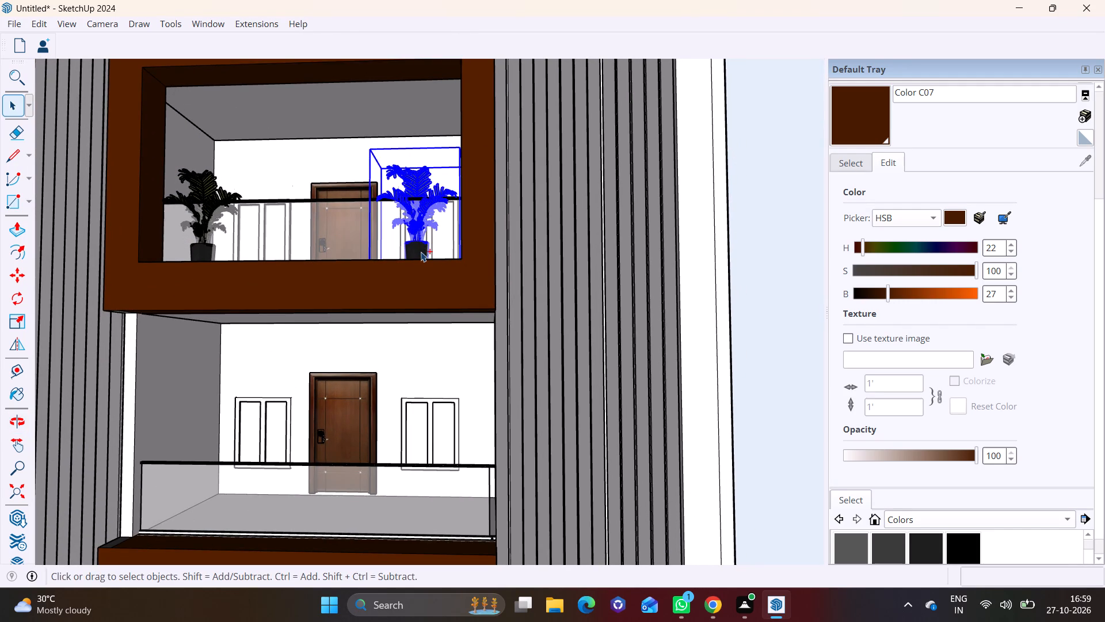
key("m")
left_click(414, 246)
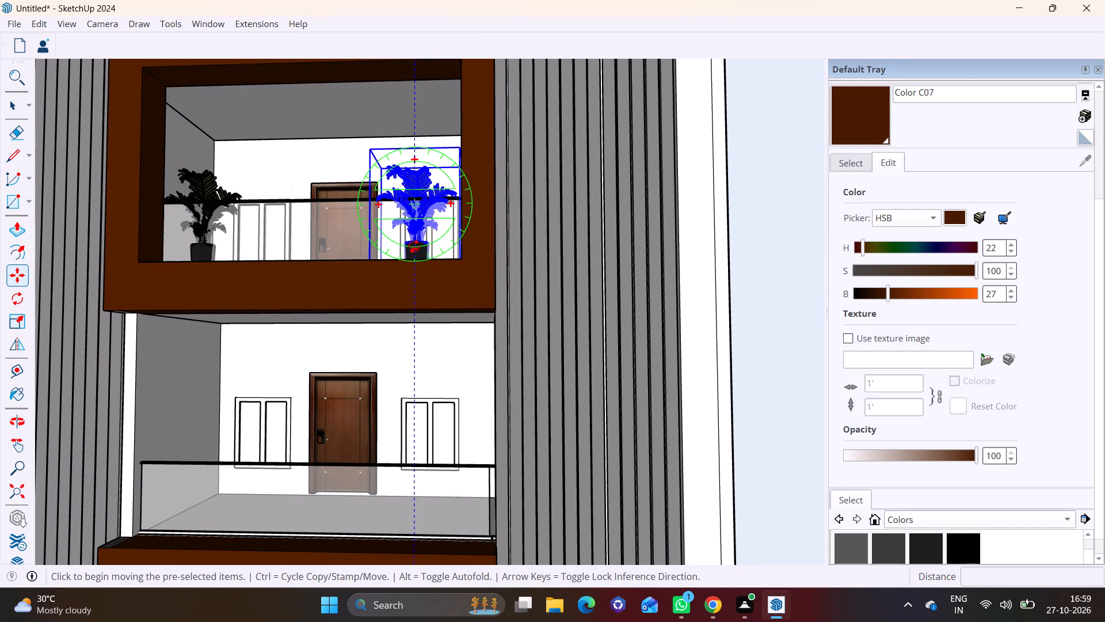
key("space")
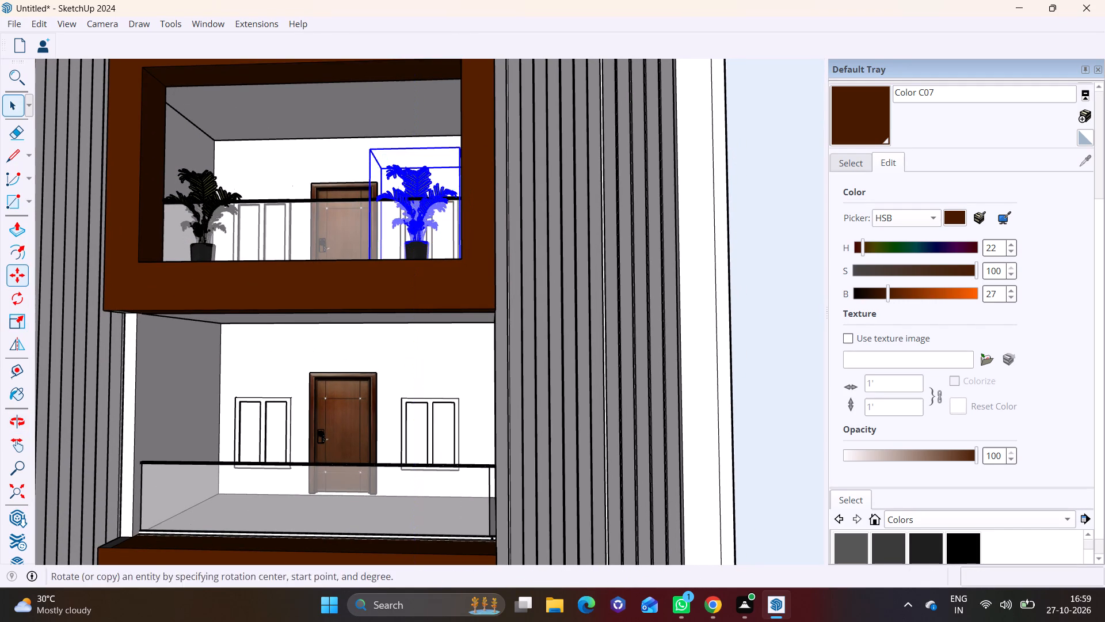
left_click(20, 277)
left_click(417, 226)
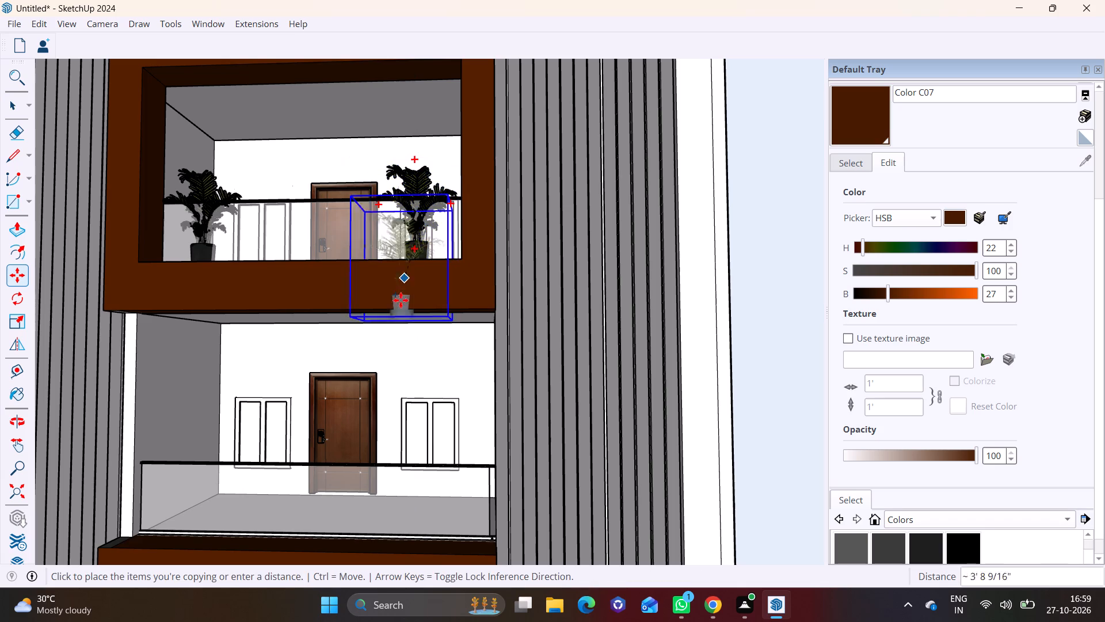
middle_click_drag(413, 412, 469, 329)
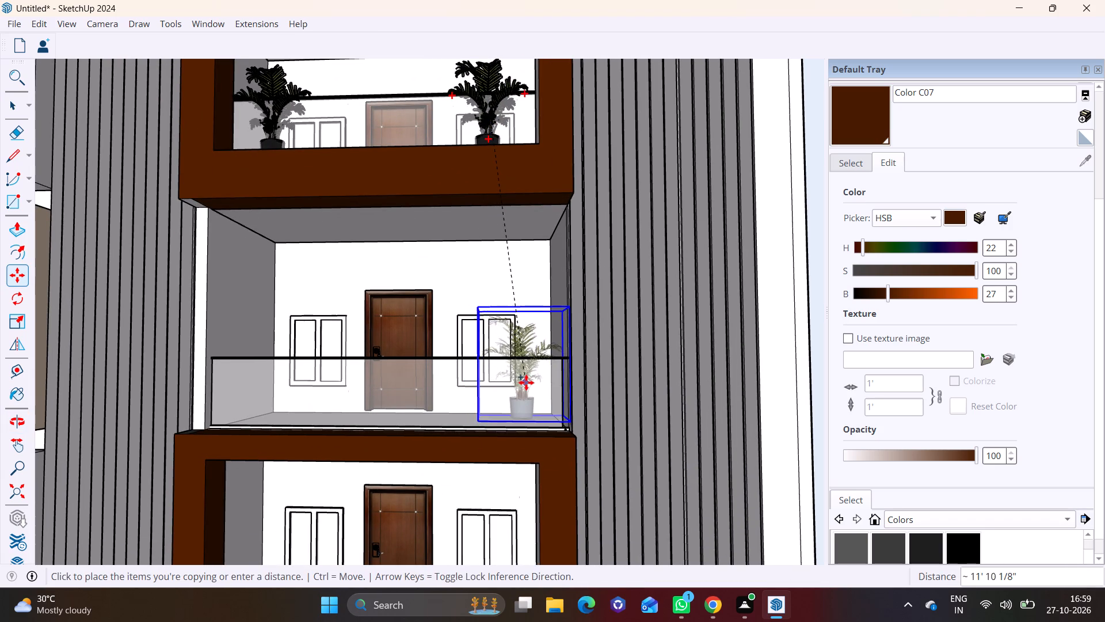
left_click(521, 388)
left_click(520, 401)
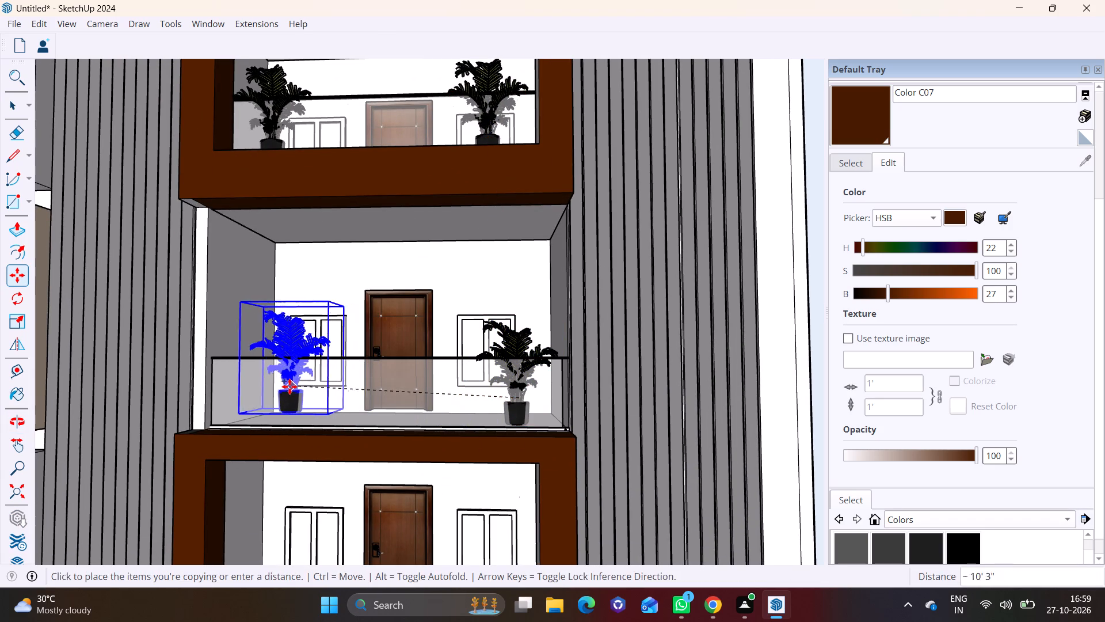
left_click(276, 400)
Copy the third-floor balcony's left-hand plant about 10' 6" down into the second-floor framed balcony, and copy it about 10' across to the right end.
middle_click_drag(363, 417, 386, 240, "shift")
left_click(301, 217)
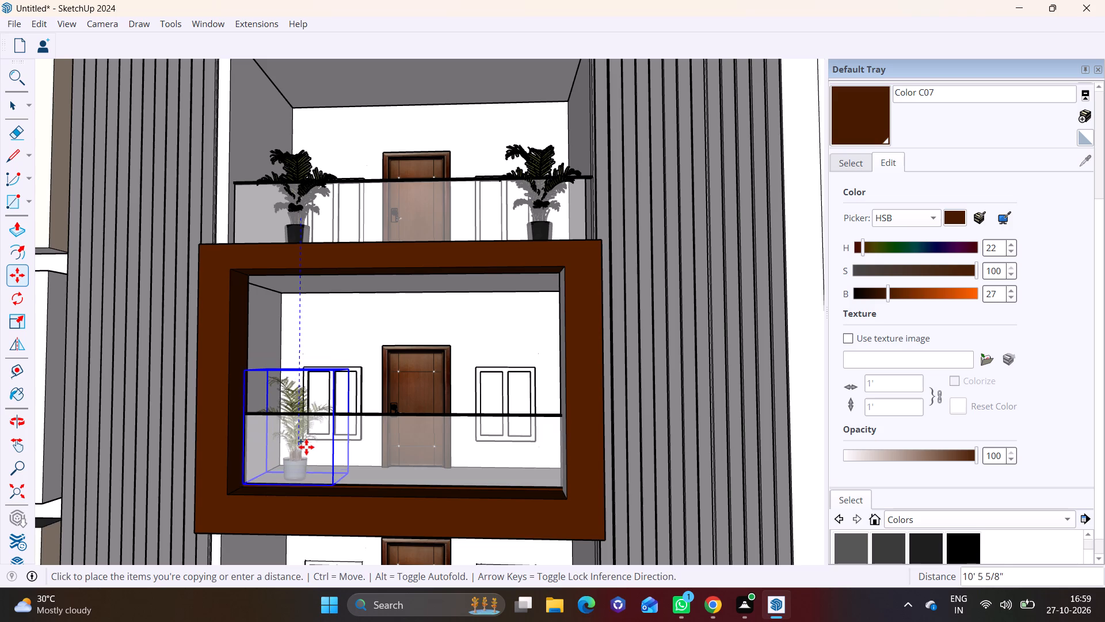
left_click(306, 447)
left_click(291, 450)
left_click(510, 458)
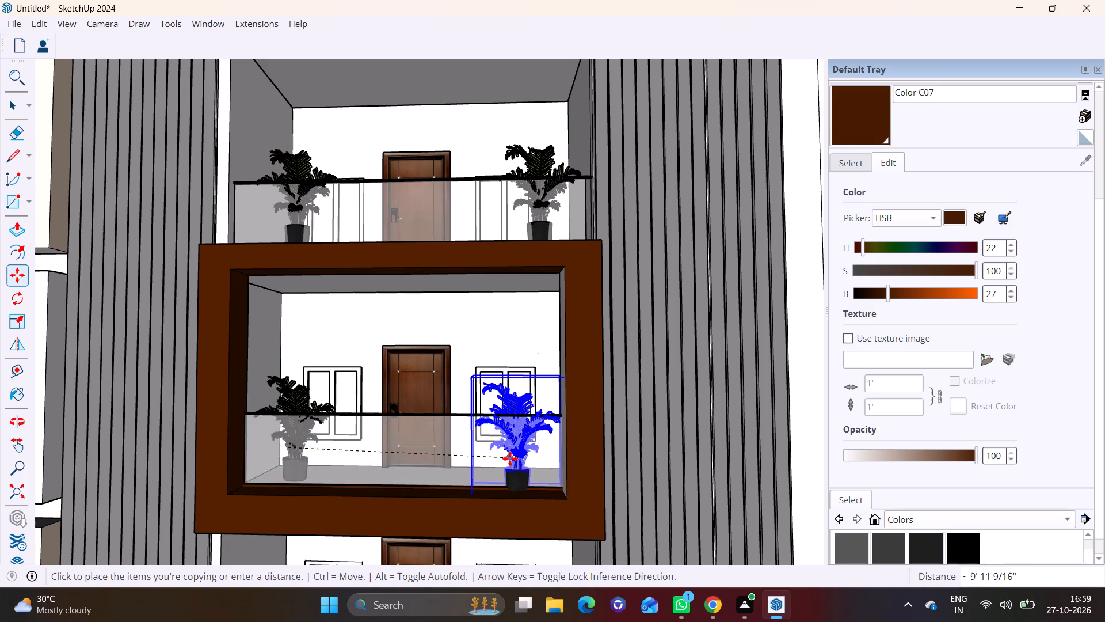
Copy the second-floor framed balcony's right-hand plant about 11' 3" down into the lowest open balcony.
middle_click_drag(515, 464, 508, 291, "shift")
left_click(512, 283)
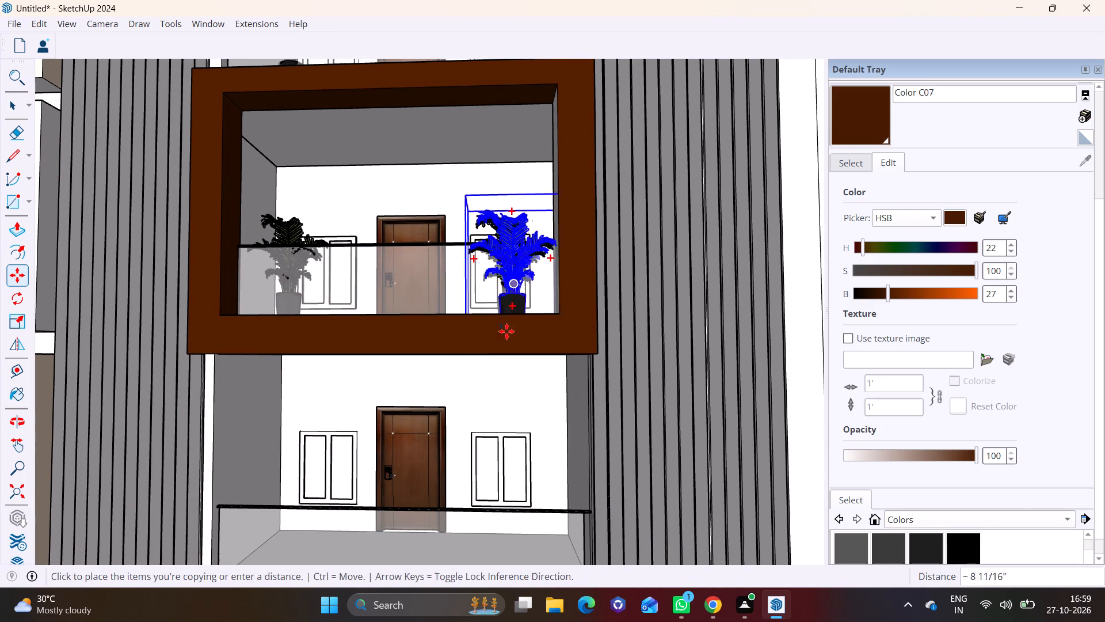
middle_click_drag(500, 428, 504, 299, "shift")
left_click(535, 378)
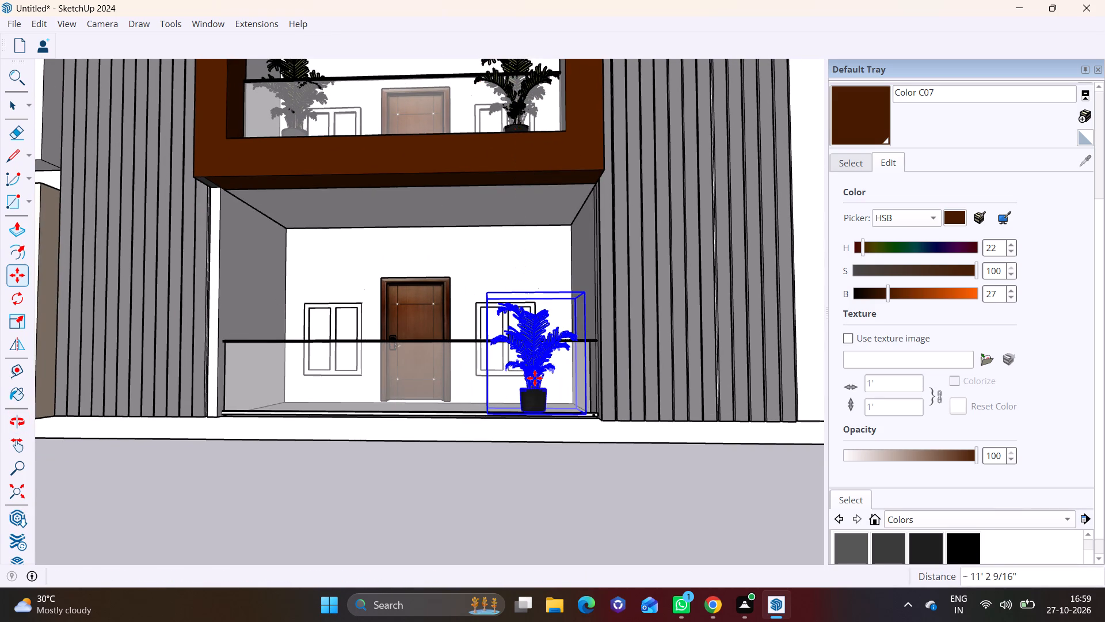
Move the lowest balcony's plant about 1' 3" back behind the glass railing, and copy it about 9' 4" across toward the left end.
left_click(534, 384)
middle_click_drag(523, 363, 406, 396)
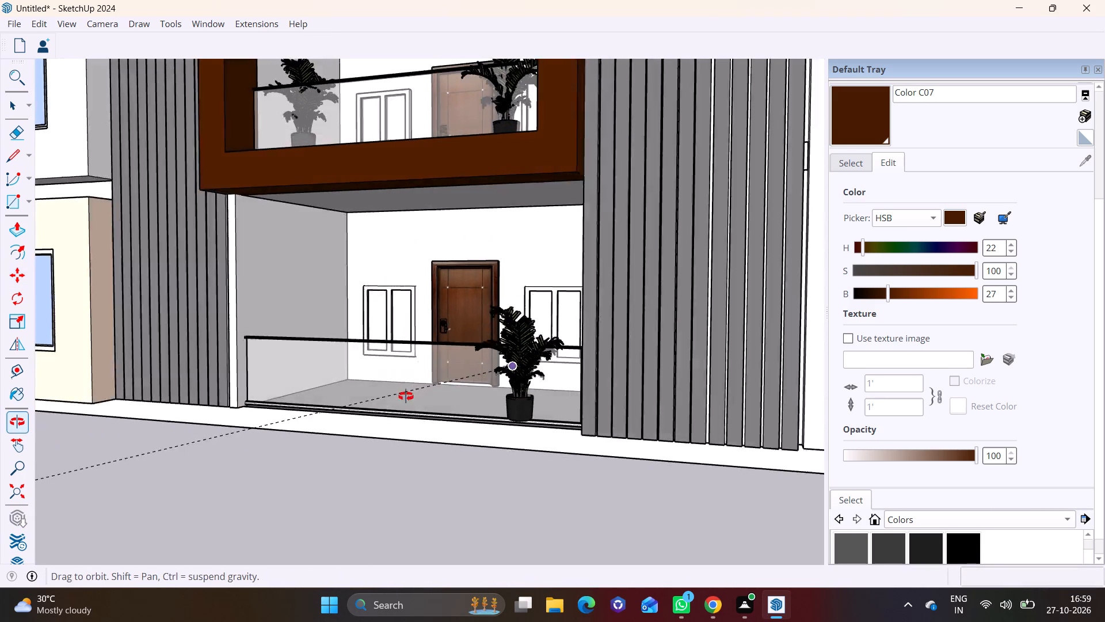
middle_click_drag(406, 396, 287, 416)
scroll(476, 356, "up", 10)
middle_click_drag(502, 420, 416, 343, "shift")
middle_click_drag(420, 371, 458, 487)
key("space")
left_click(451, 469)
key("m")
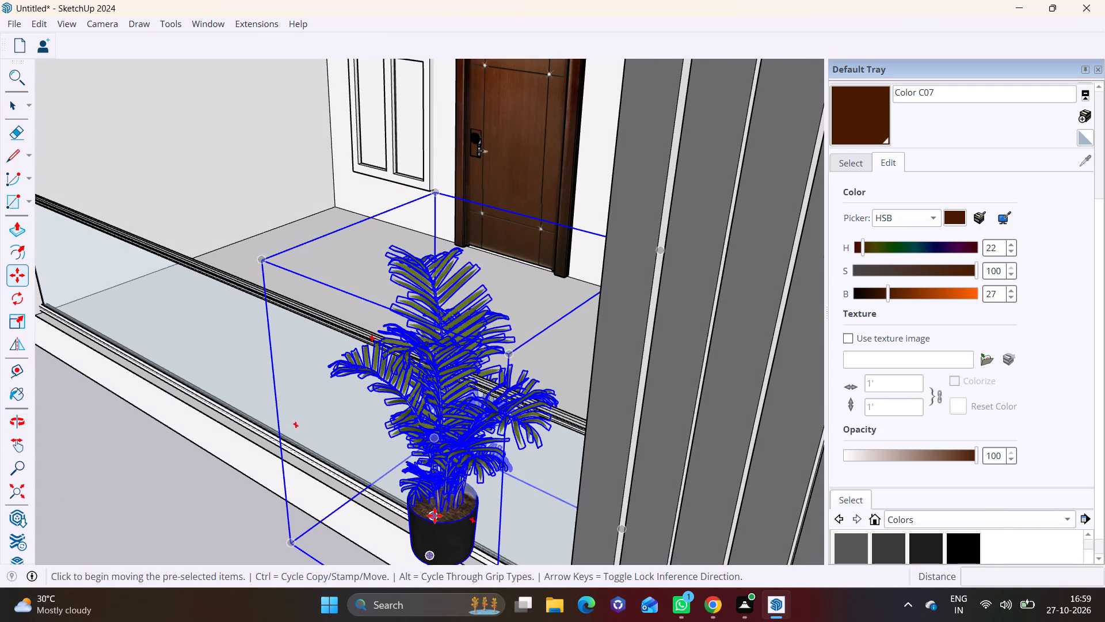
left_click(435, 515)
left_click(505, 480)
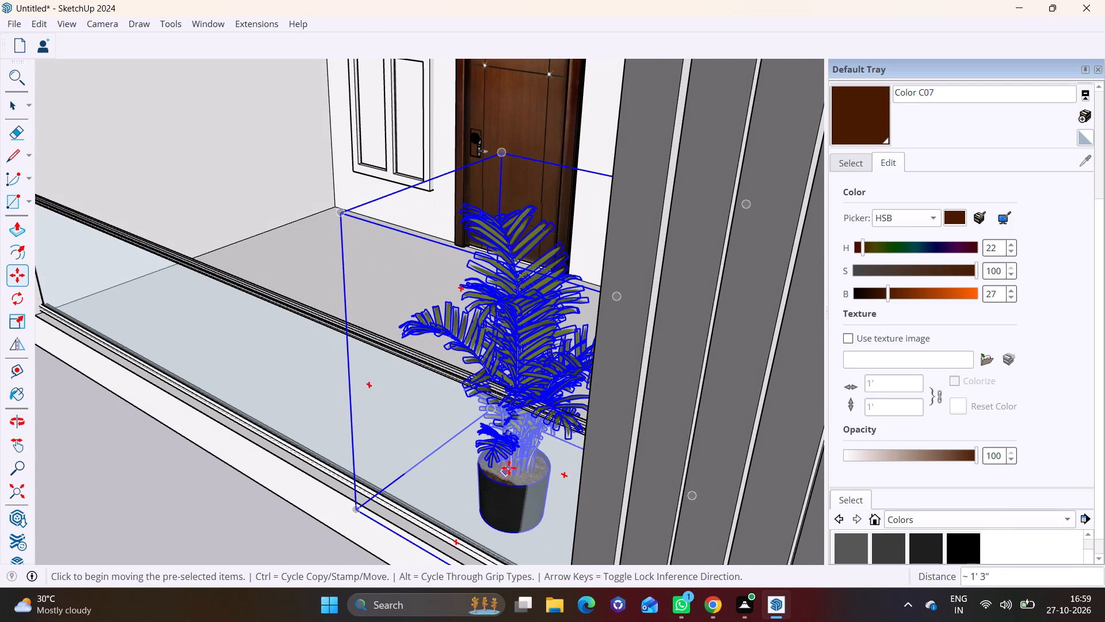
left_click(517, 450, "ctrl")
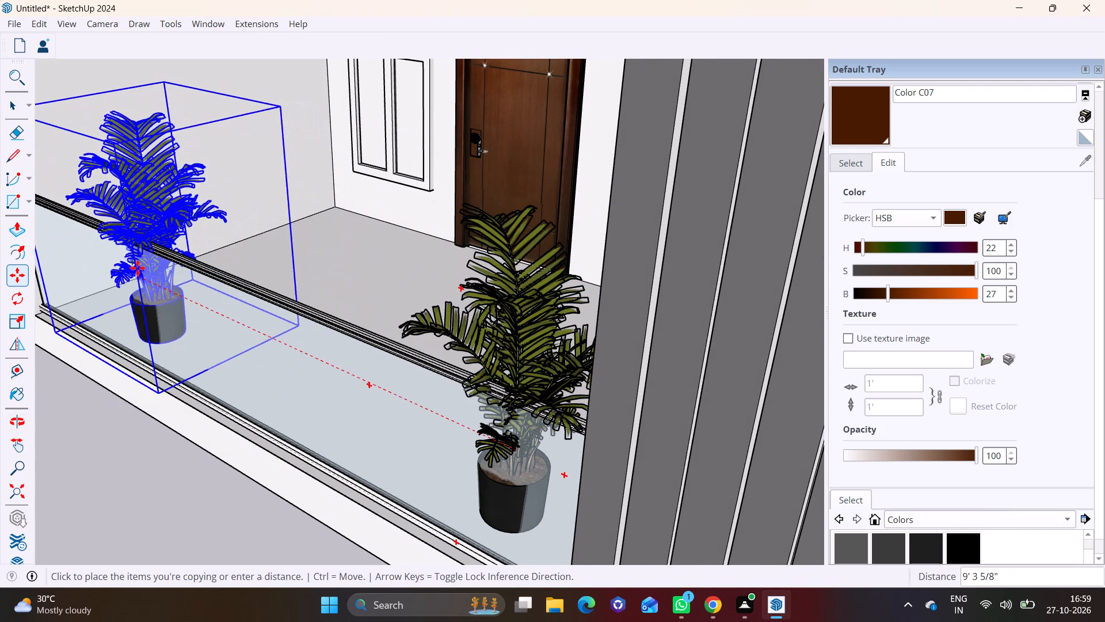
left_click(126, 255)
Lower the lowest balcony's left-hand plant so its pot sits on the balcony floor.
scroll(195, 363, "down", 6)
middle_click_drag(266, 388, 430, 206)
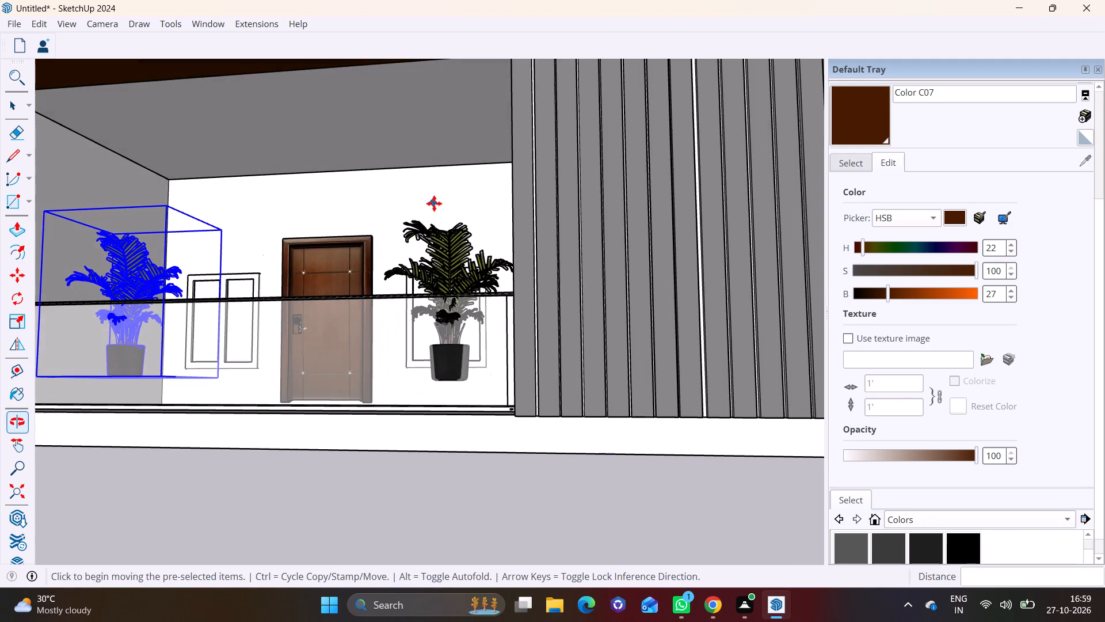
middle_click_drag(250, 310, 388, 274, "shift")
middle_click_drag(452, 328, 499, 335)
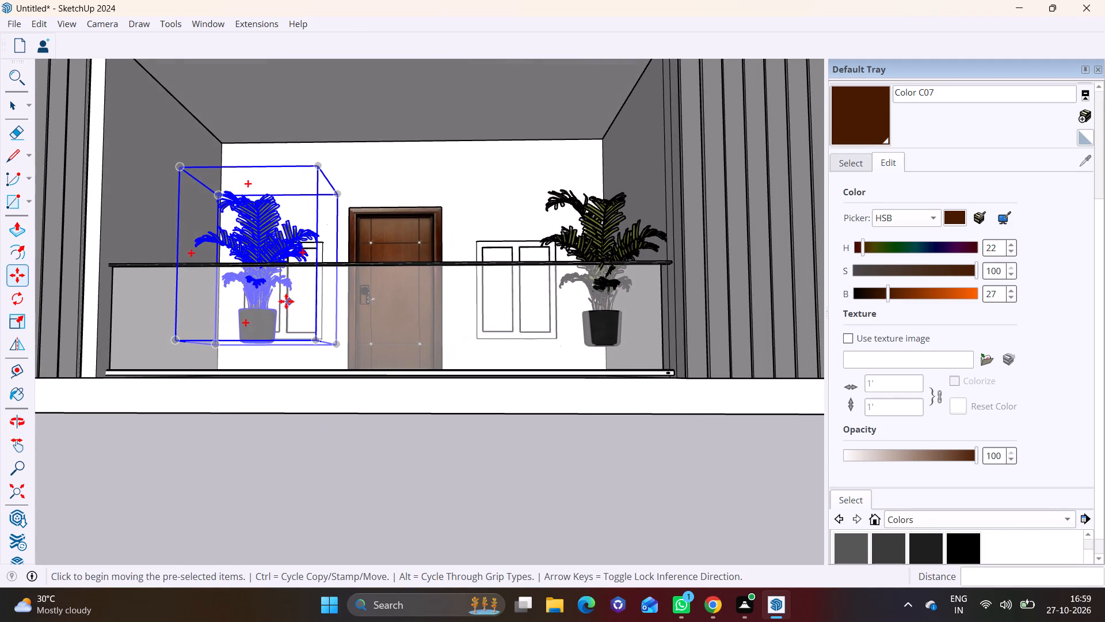
middle_click_drag(284, 297, 377, 312)
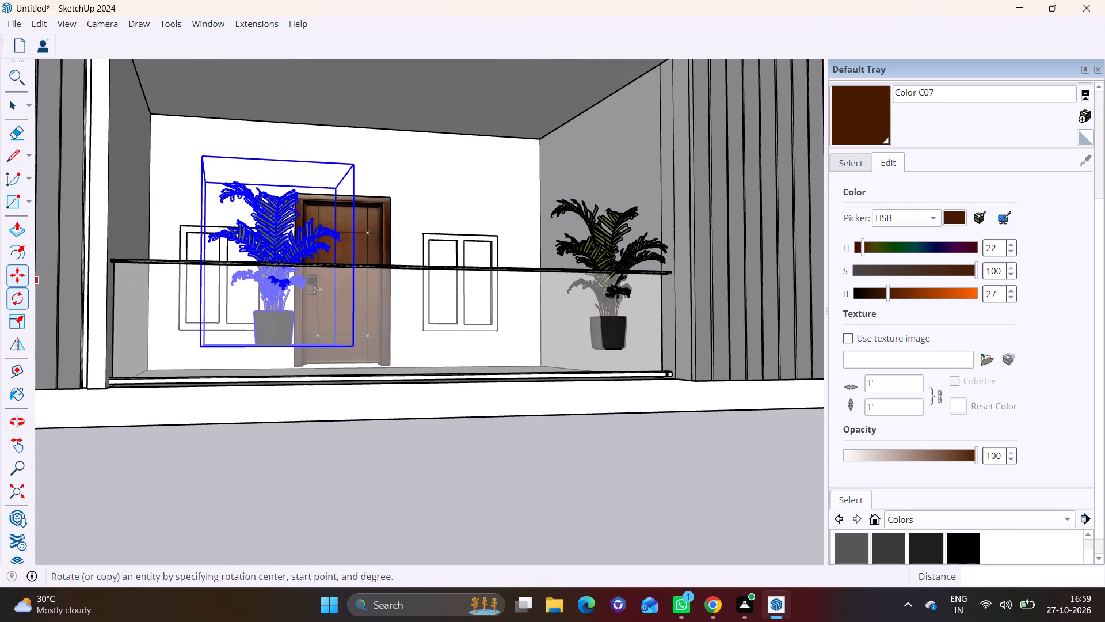
left_click_drag(9, 292, 16, 292)
left_click(13, 273)
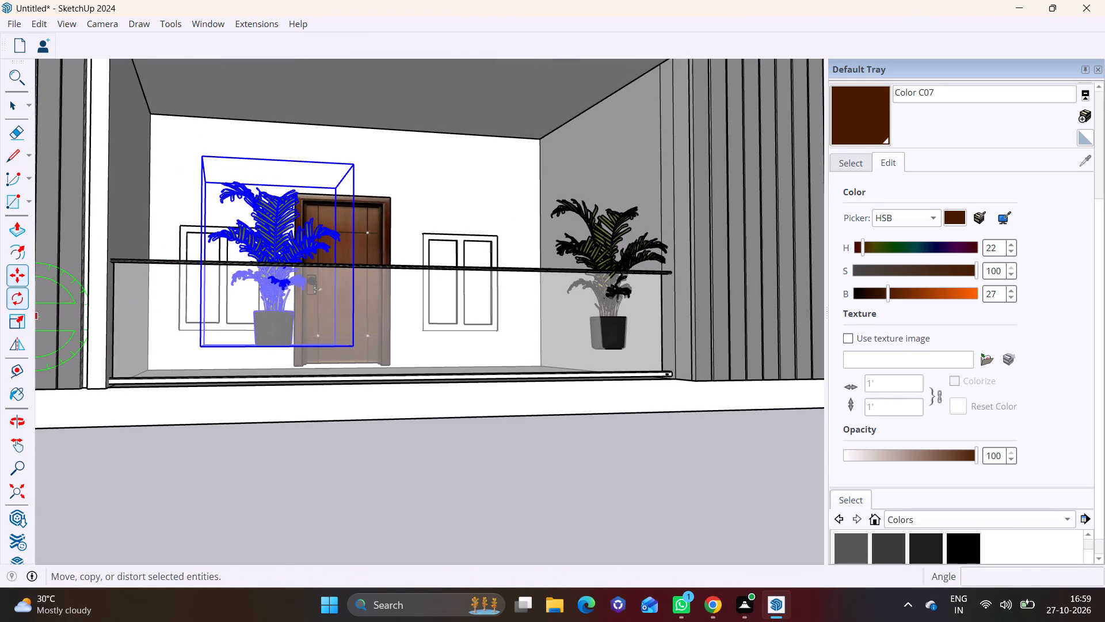
left_click(256, 260)
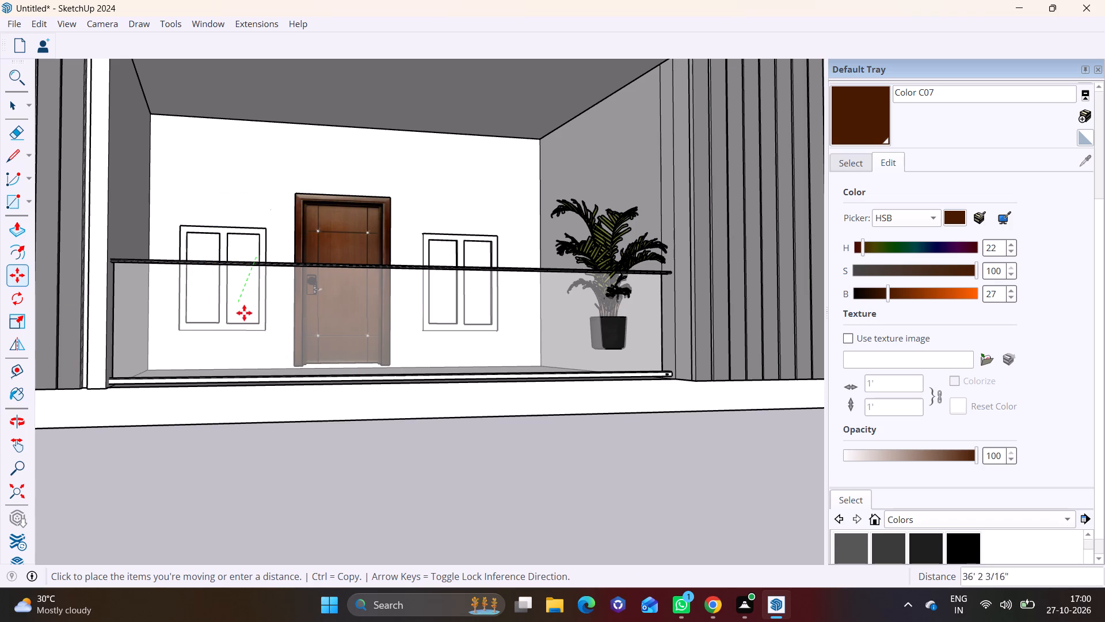
left_click(264, 306)
scroll(283, 388, "up", 4)
middle_click_drag(303, 365, 235, 393)
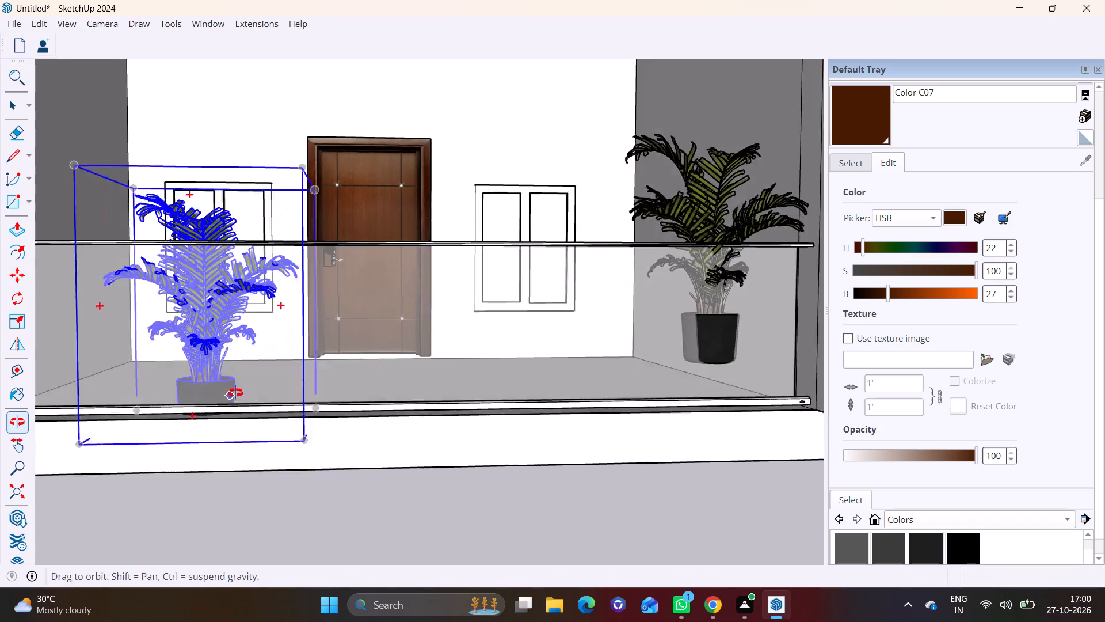
middle_click_drag(235, 393, 207, 404)
left_click(201, 385)
left_click(211, 348)
Shift the lowest balcony's left-hand plant about 2' 6" toward the left side wall.
middle_click_drag(210, 413, 300, 378)
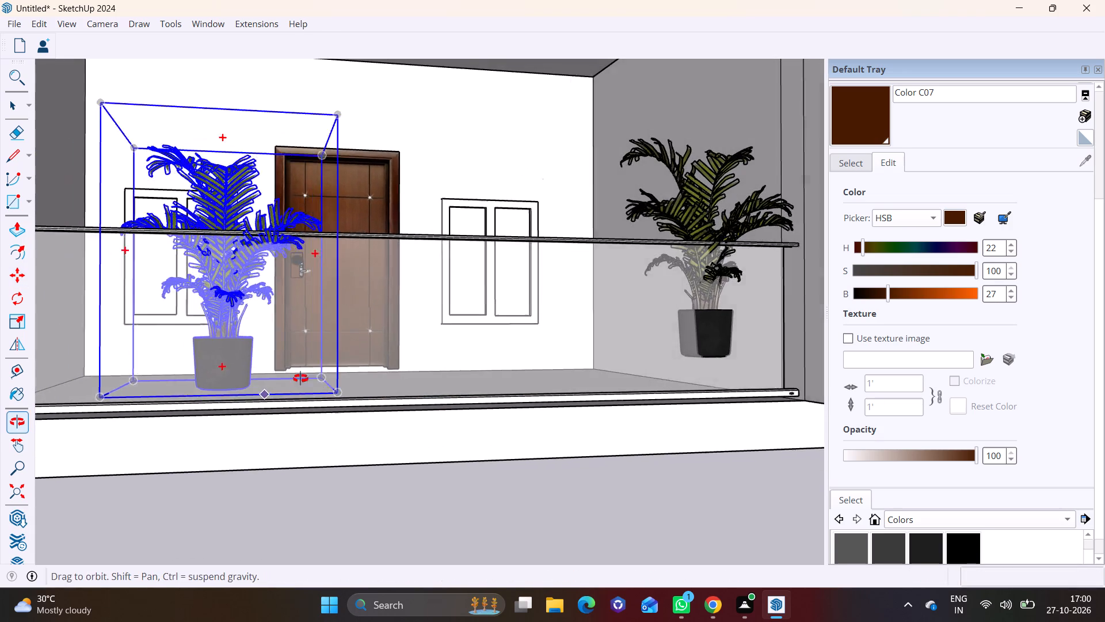
middle_click_drag(300, 378, 324, 376)
left_click_drag(337, 370, 319, 369)
left_click(216, 385)
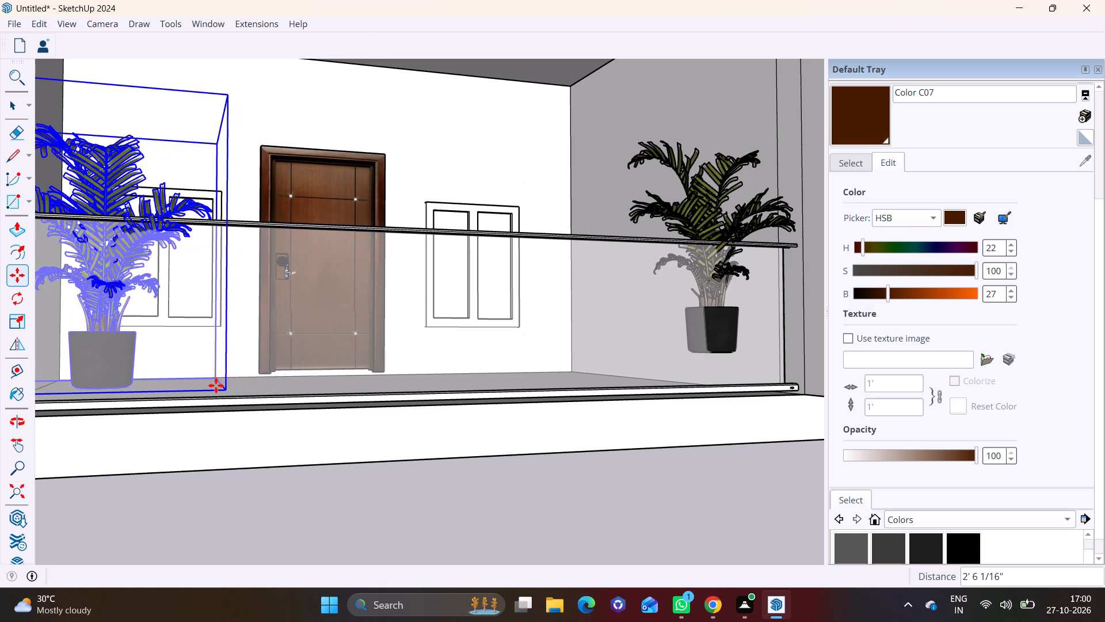
Lower the lowest balcony's right-hand plant with a move of about 1', and move it about 8" back from the railing.
scroll(216, 385, "down", 5)
middle_click_drag(498, 348, 435, 318)
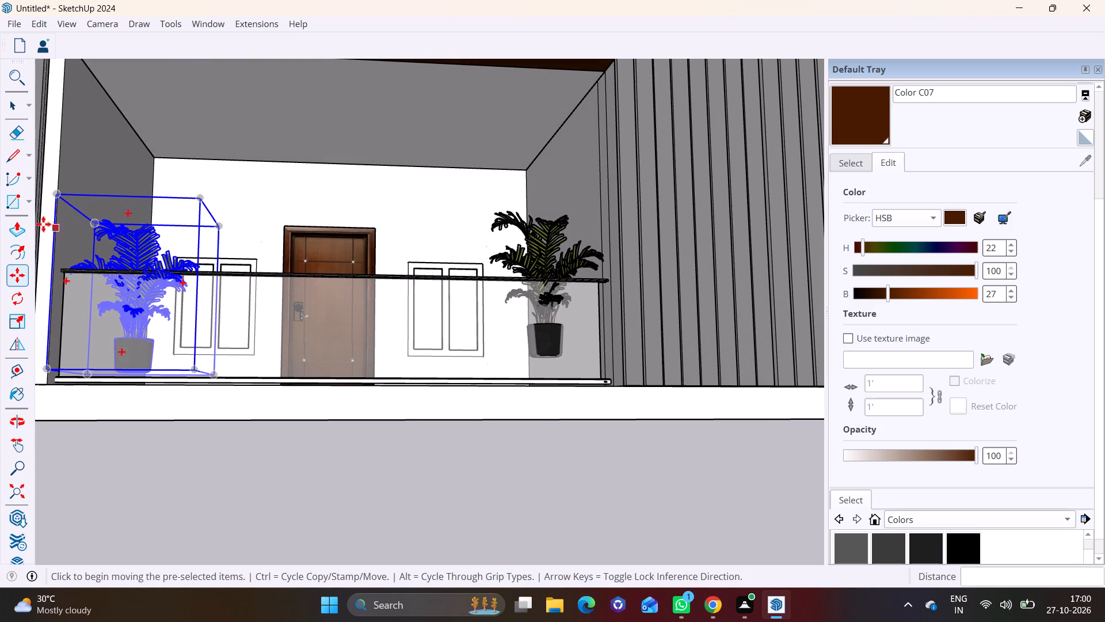
left_click(19, 105)
left_click(558, 251)
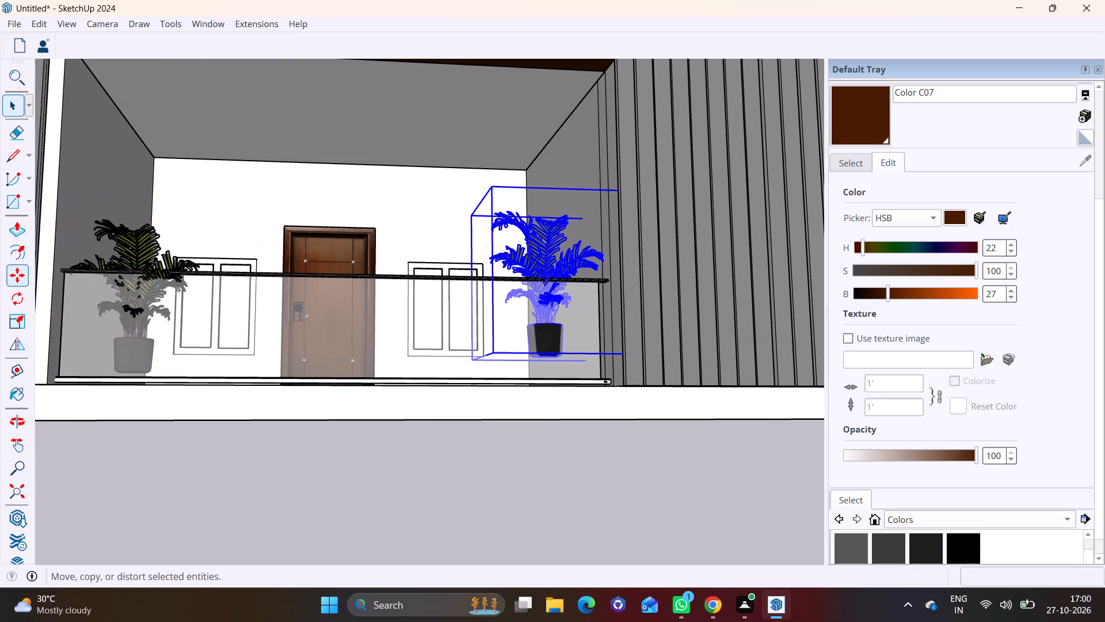
left_click(19, 299)
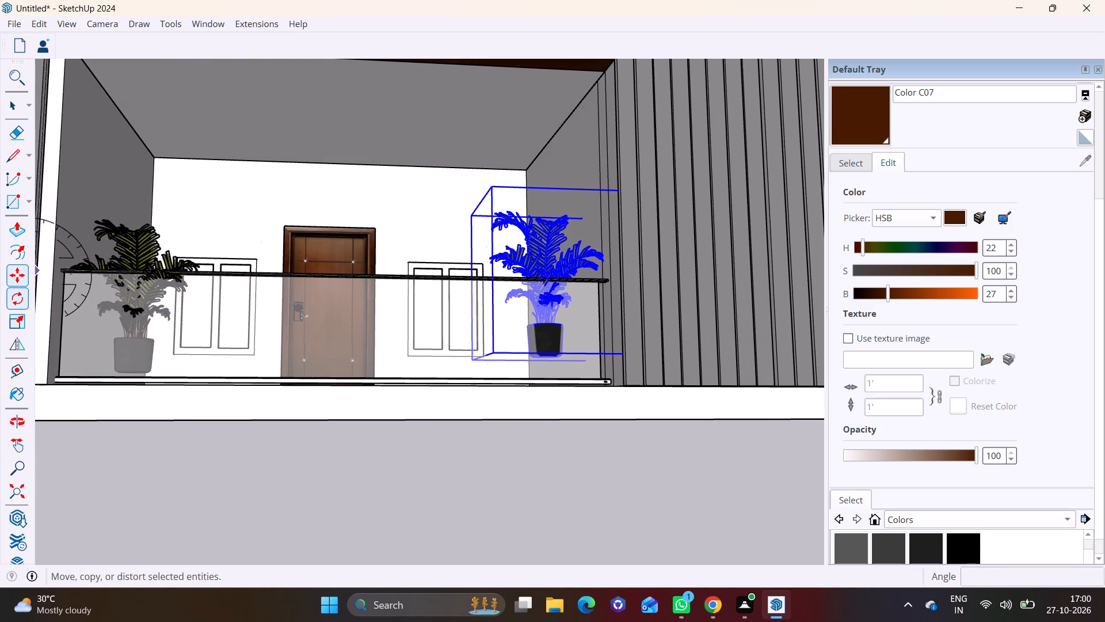
left_click(15, 277)
left_click(547, 222)
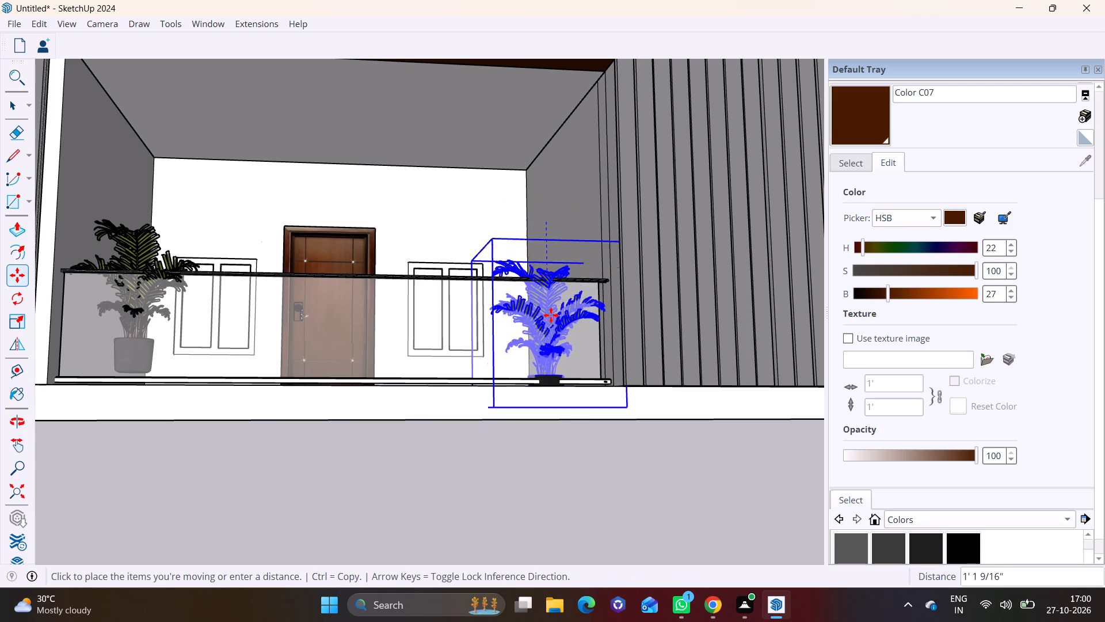
left_click(528, 251)
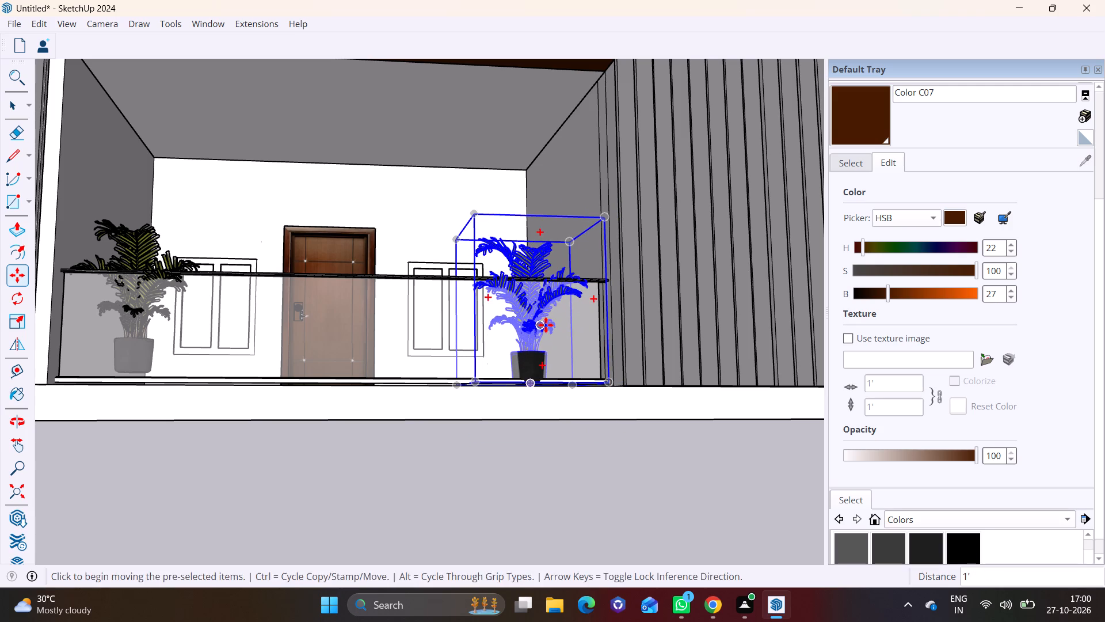
middle_click_drag(546, 325, 650, 535)
left_click(675, 503)
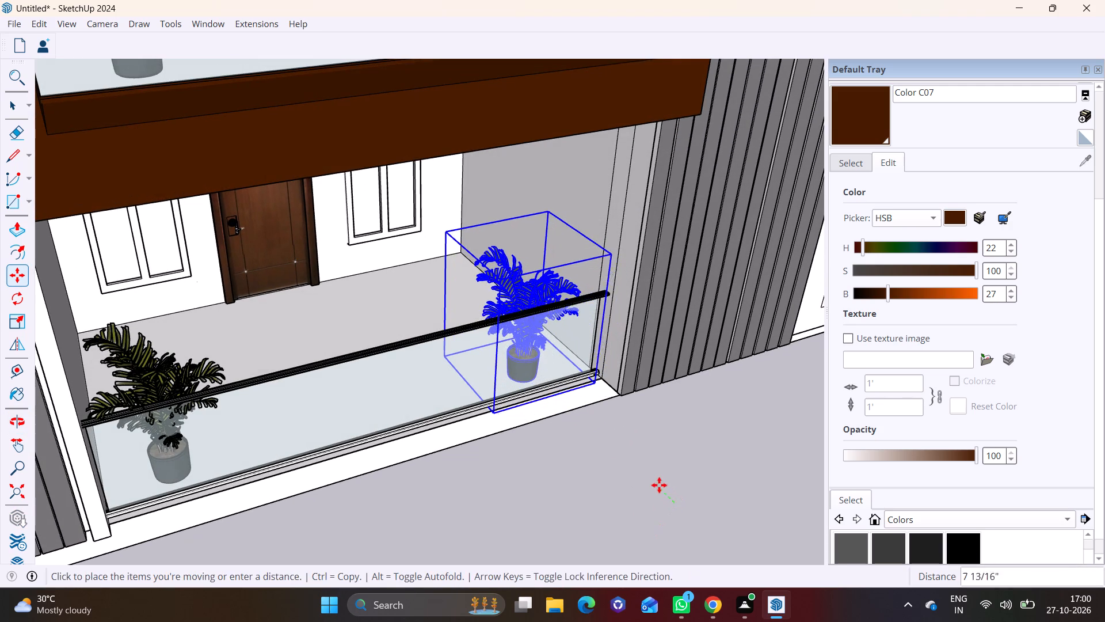
left_click(659, 485)
Move the second-floor framed balcony's right-hand plant about 1' back behind the glass railing.
scroll(627, 476, "down", 6)
scroll(574, 284, "up", 4)
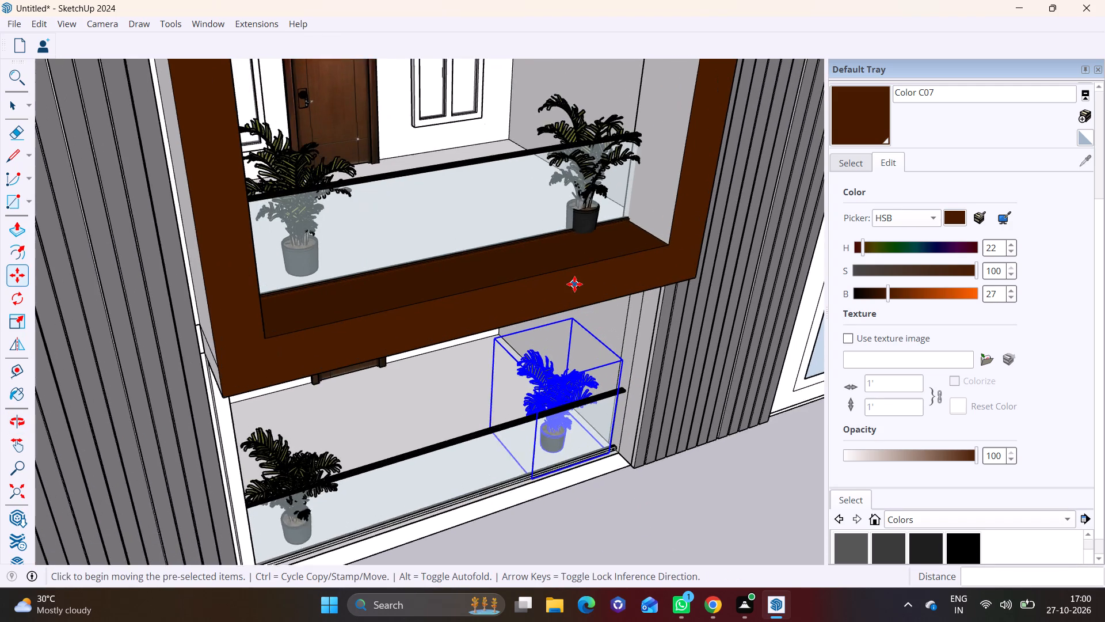
key("space")
left_click(585, 128)
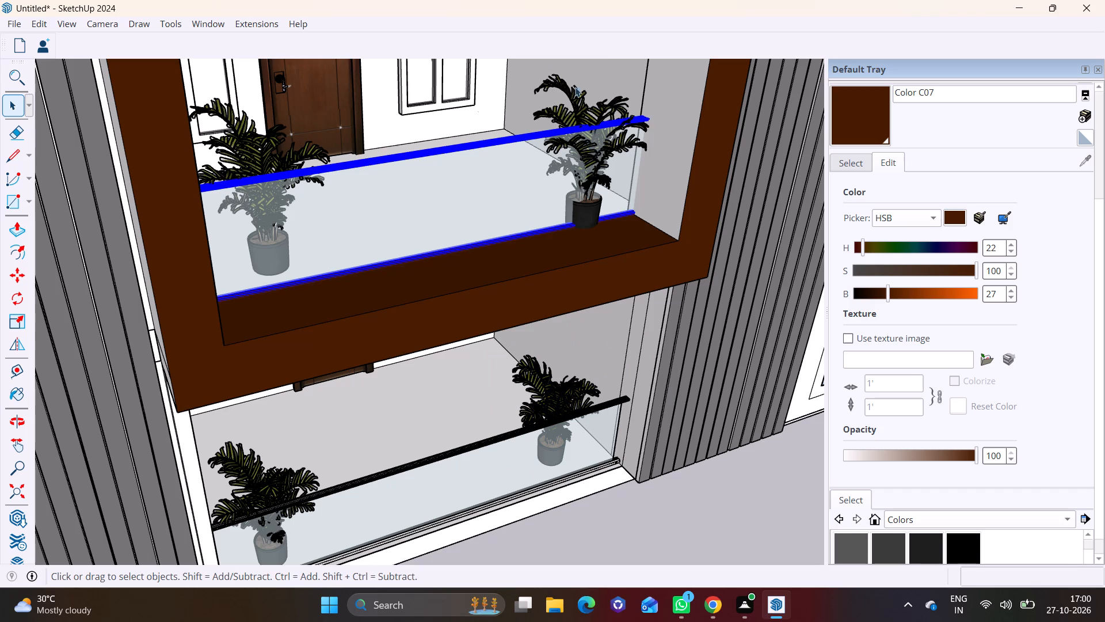
left_click(582, 97)
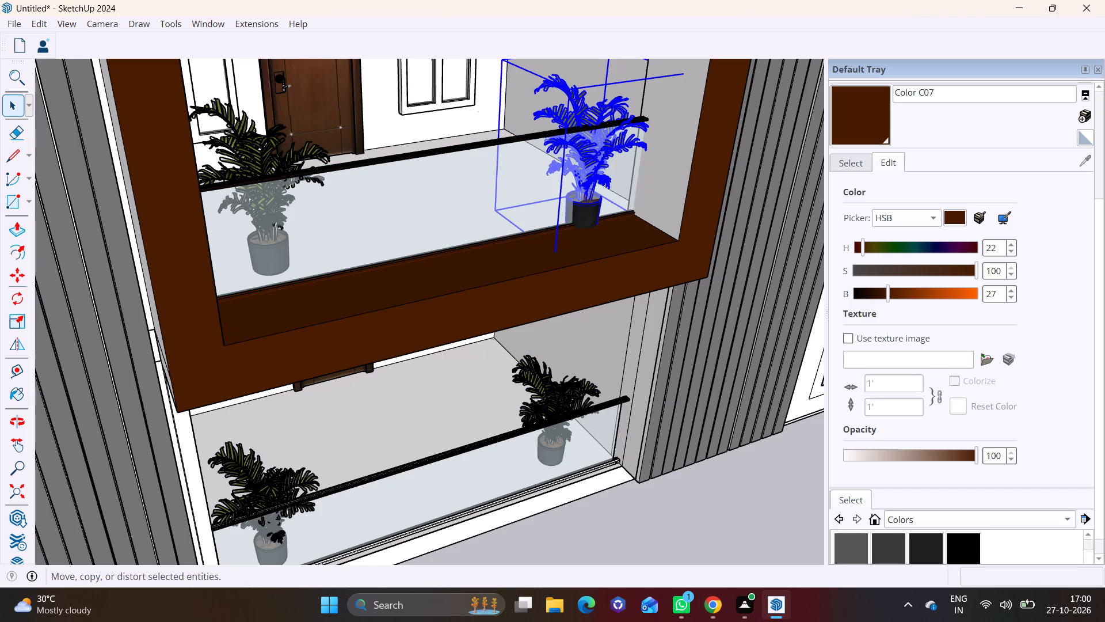
left_click(12, 268)
left_click(724, 527)
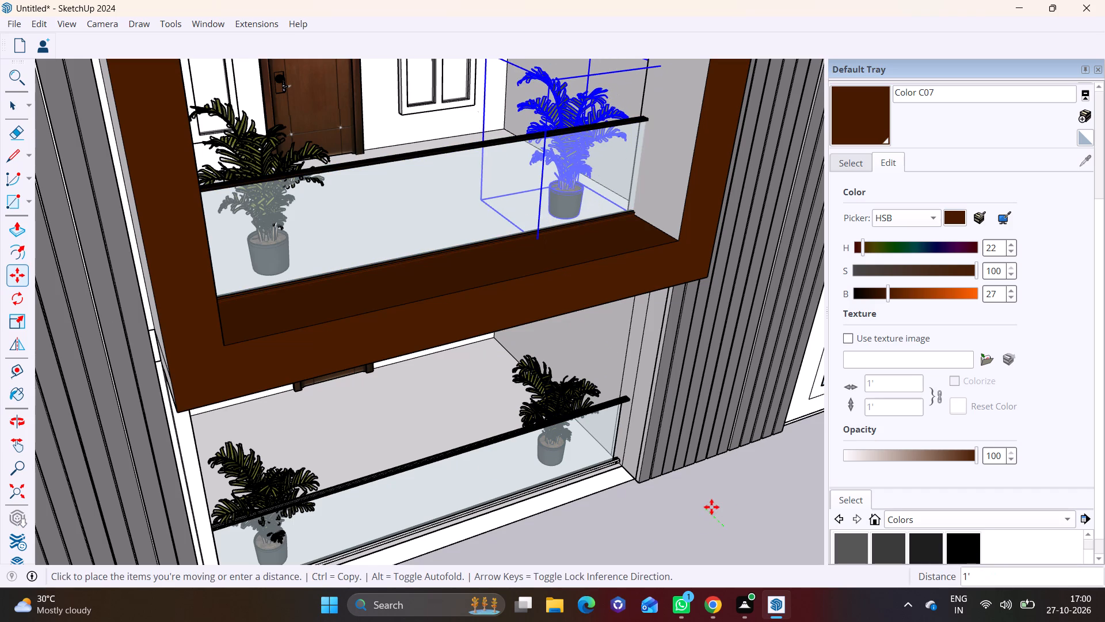
left_click(711, 507)
Select both potted plants on the third-floor open balcony and move them together back behind the glass railing.
scroll(375, 484, "down", 6)
middle_click_drag(429, 331, 436, 496)
scroll(471, 443, "up", 1)
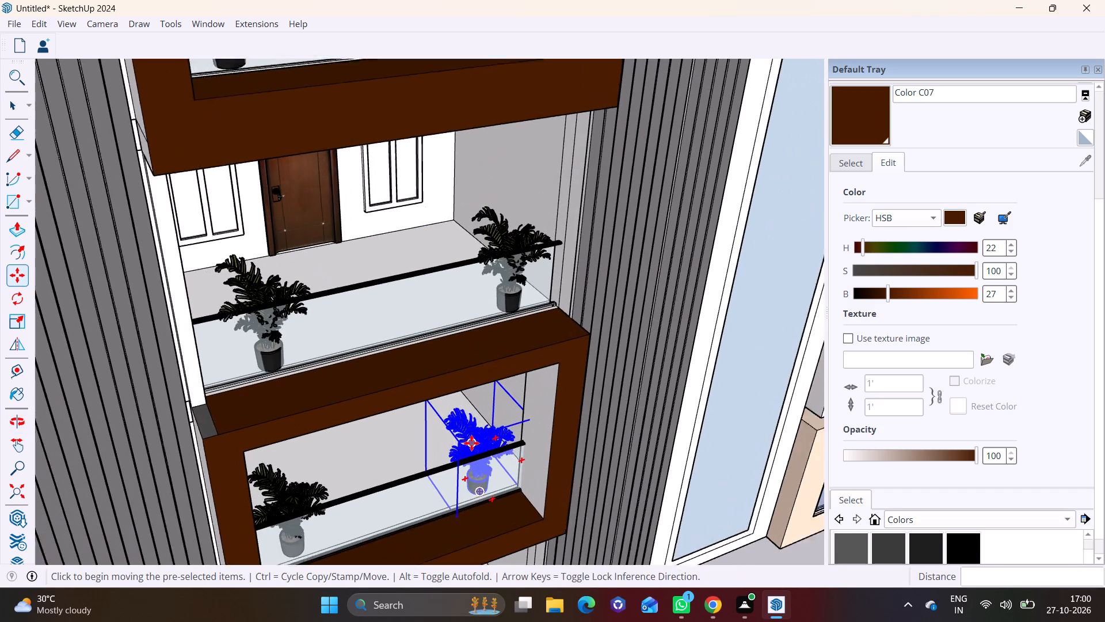
scroll(471, 443, "up", 3)
left_click(15, 249)
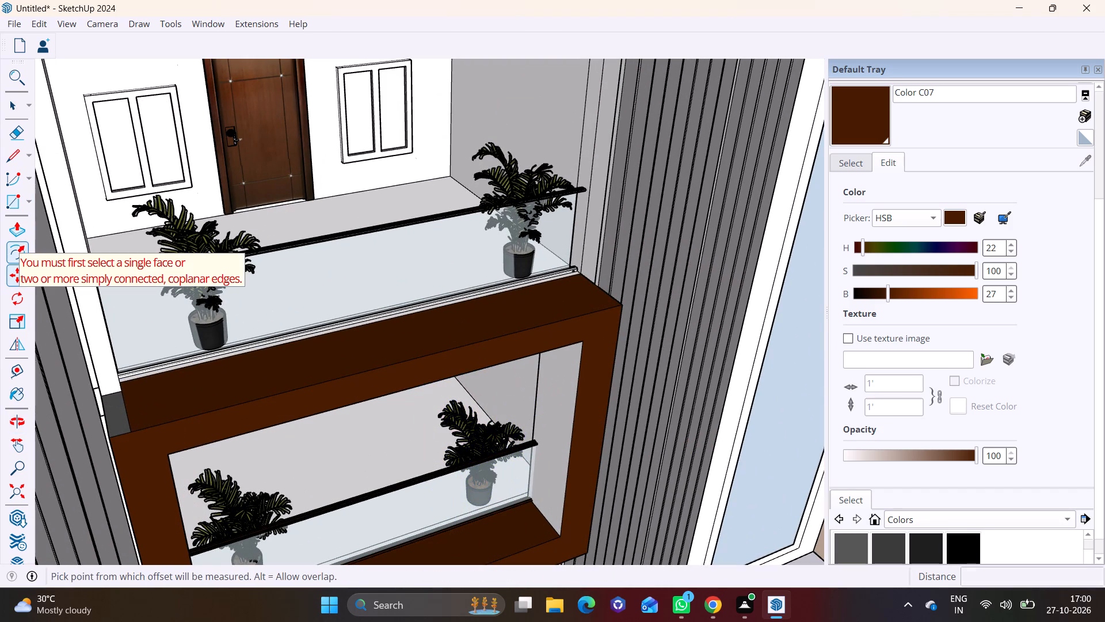
key("space")
left_click(202, 243)
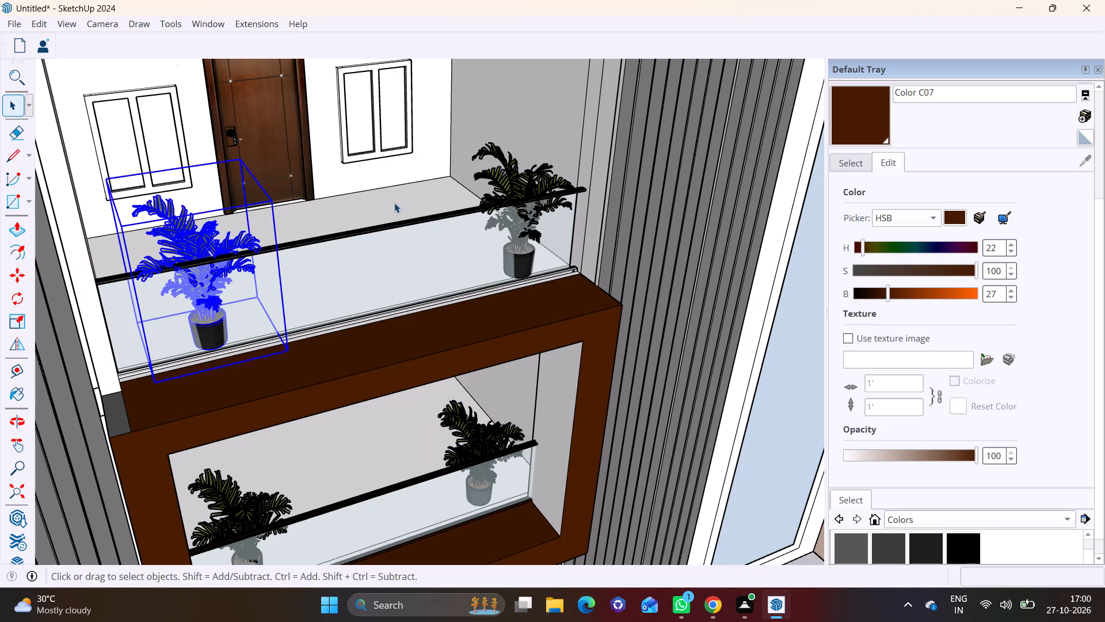
left_click(516, 187, "ctrl")
left_click(16, 272)
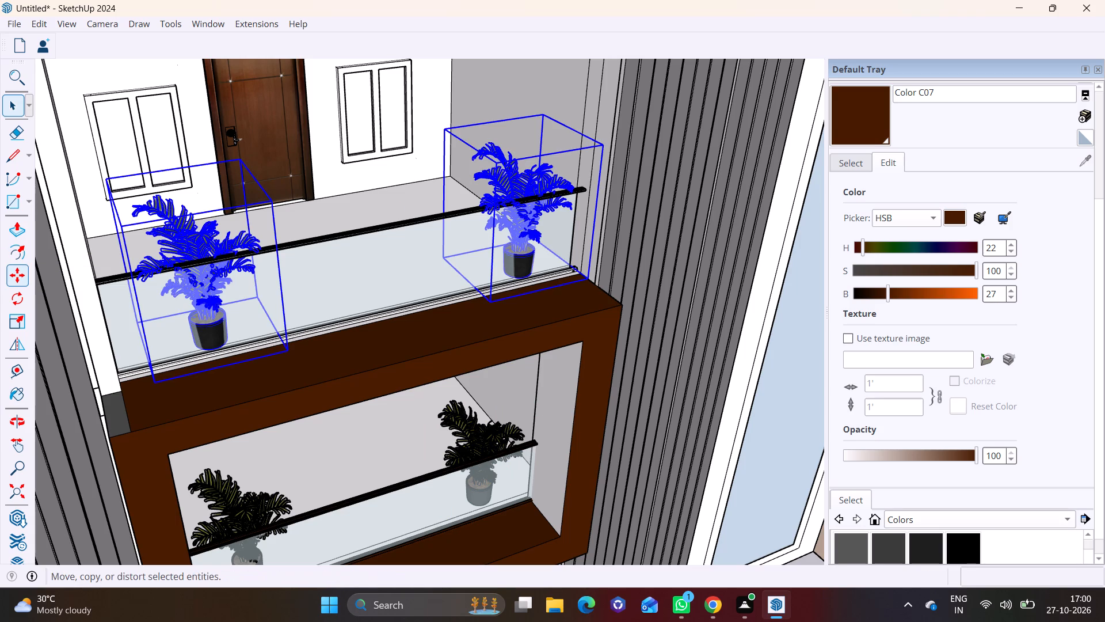
scroll(533, 424, "down", 8)
middle_click_drag(626, 462, 553, 383, "shift")
scroll(557, 385, "down", 1, "shift")
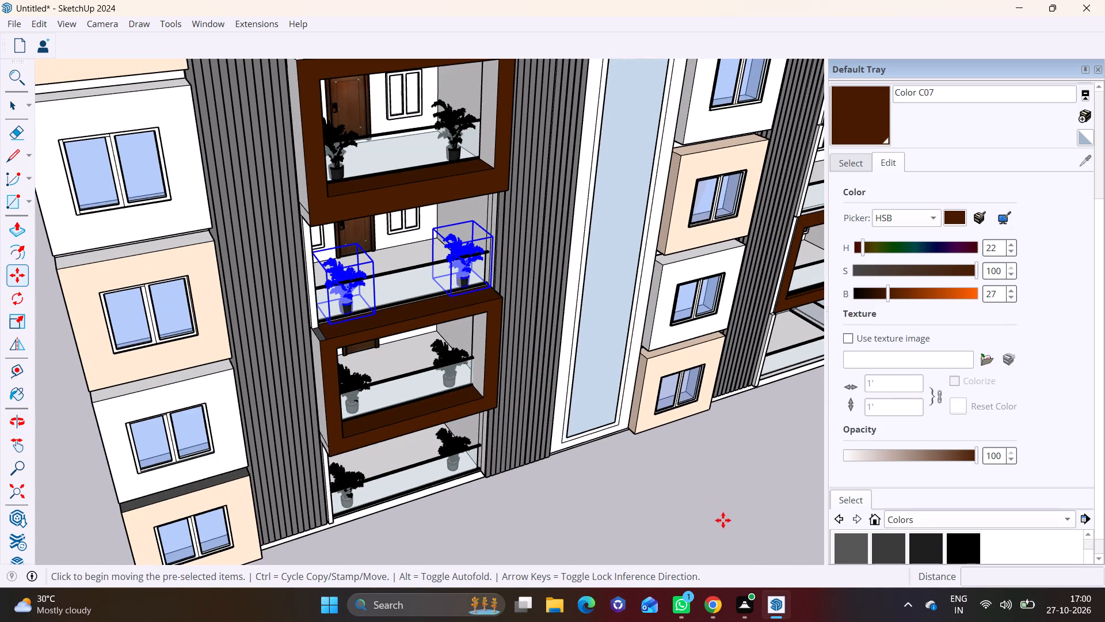
left_click(725, 526)
left_click(717, 513)
scroll(603, 446, "down", 3)
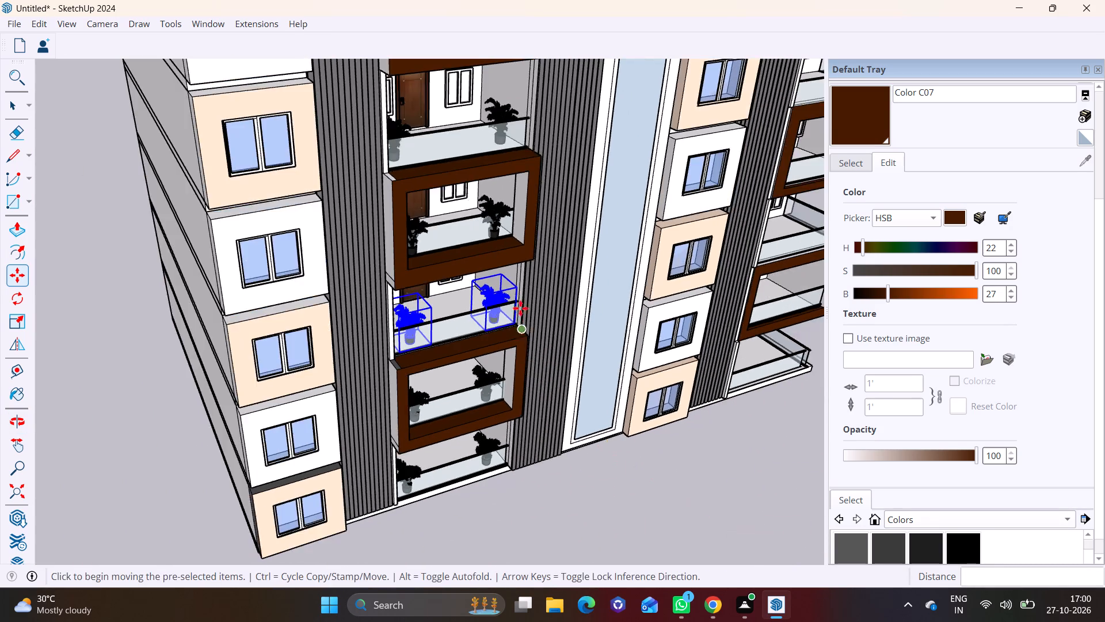
Select both plants on the fourth-floor framed balcony, move them 1' back behind the glass railing, and clear the selection.
middle_click_drag(520, 301, 494, 522, "shift")
scroll(496, 456, "up", 6)
middle_click_drag(490, 477, 401, 390)
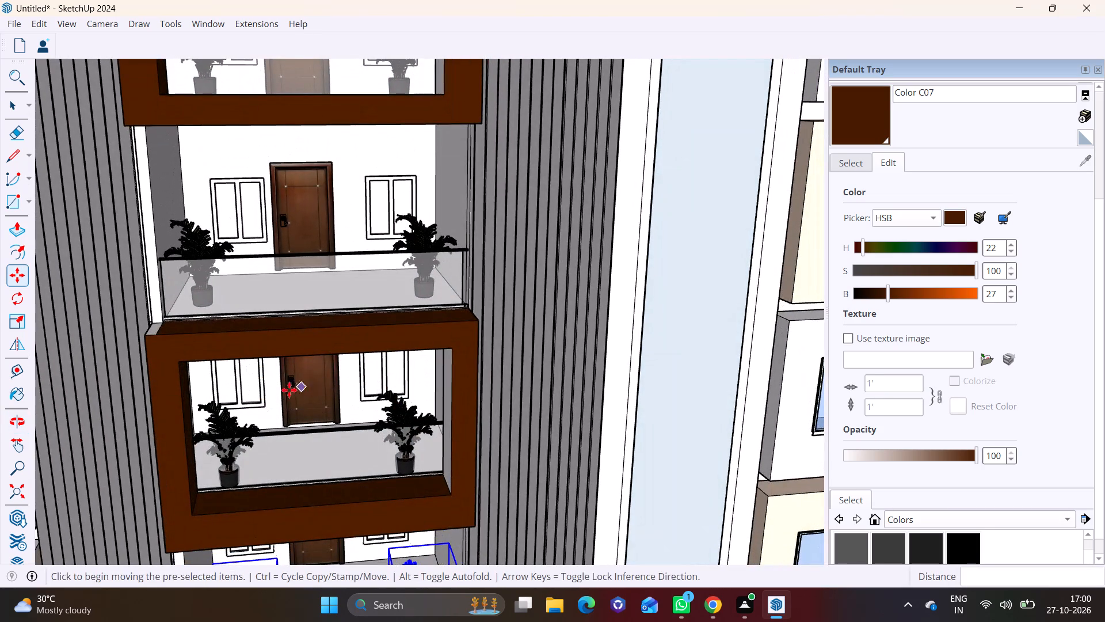
left_click(229, 430)
key("space")
left_click(227, 426)
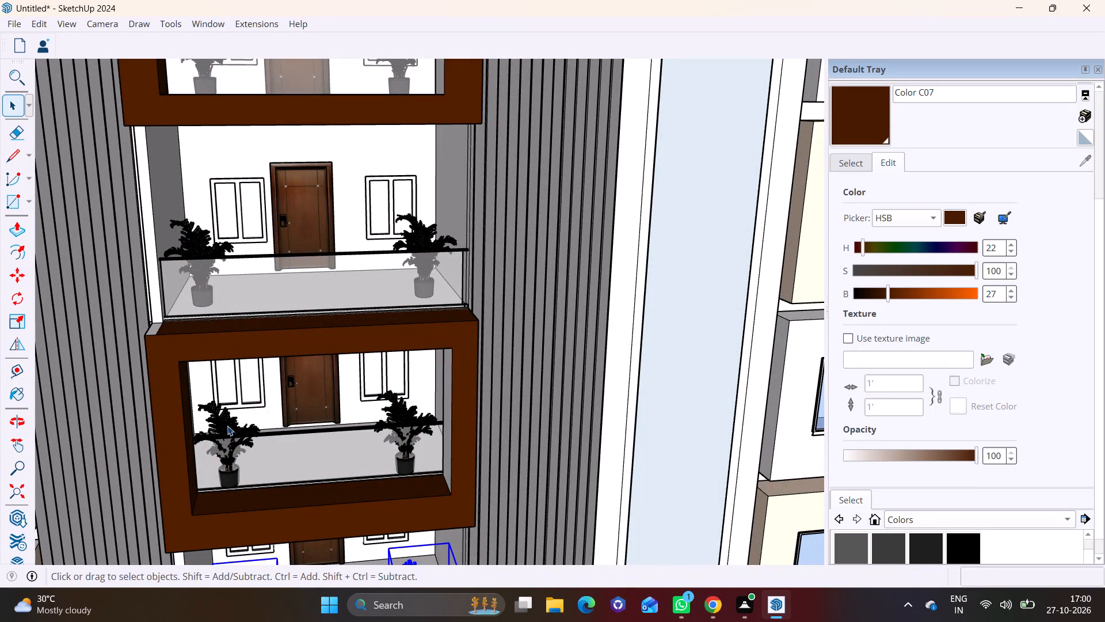
left_click(404, 414)
scroll(396, 437, "down", 3)
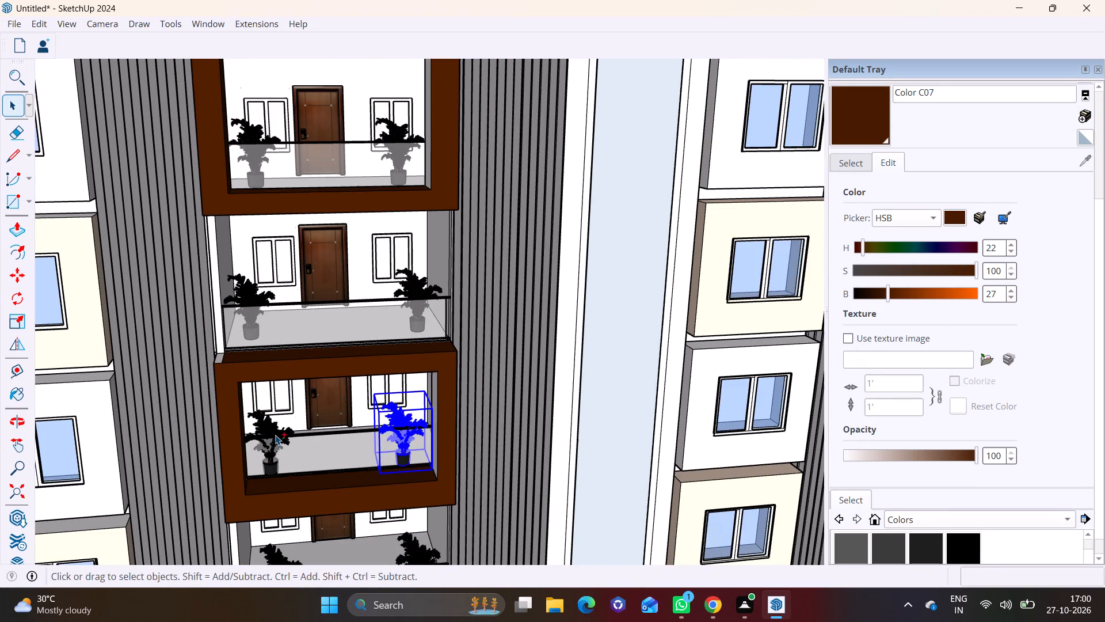
left_click(275, 435, "ctrl")
middle_click_drag(329, 443, 332, 512)
scroll(340, 503, "up", 4)
middle_click_drag(349, 491, 376, 283)
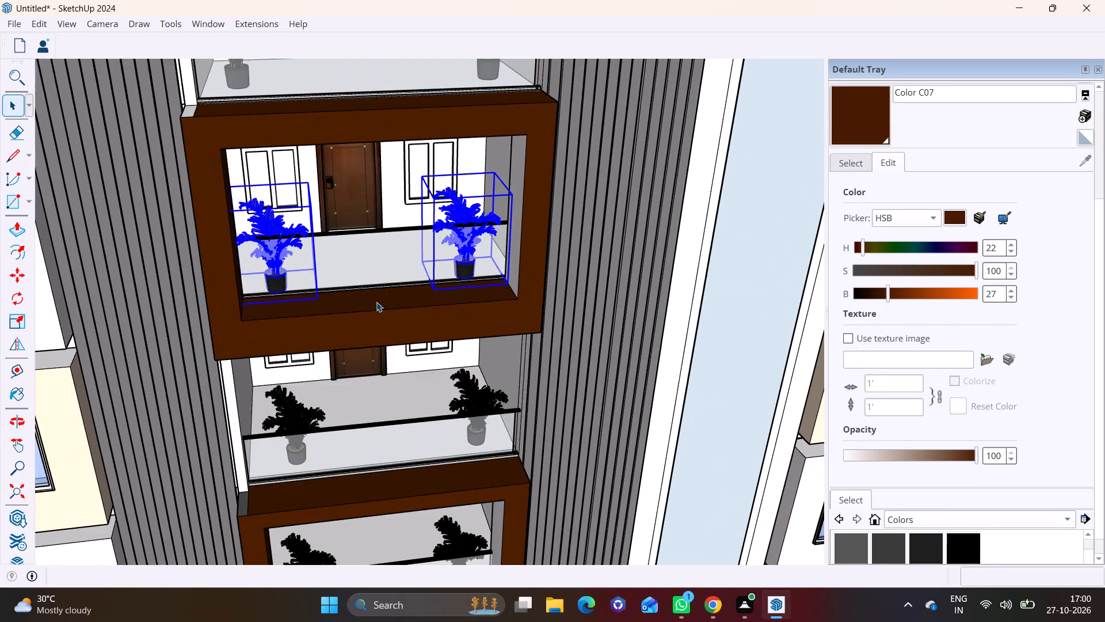
scroll(382, 325, "down", 11)
left_click(21, 275)
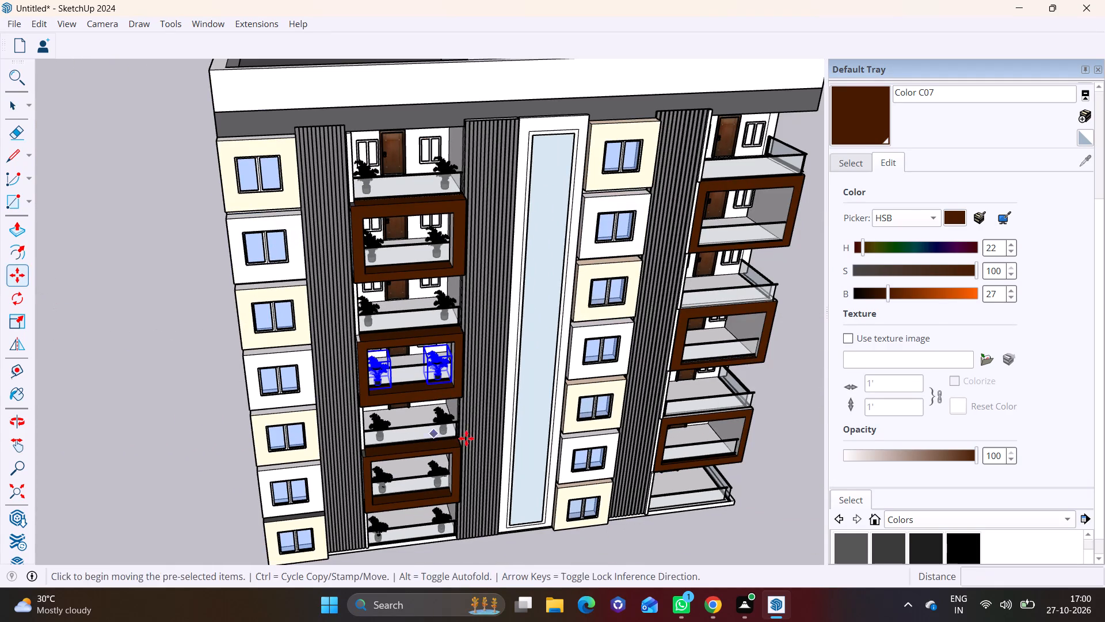
middle_click_drag(467, 438, 441, 363, "shift")
left_click(620, 530)
left_click(615, 517)
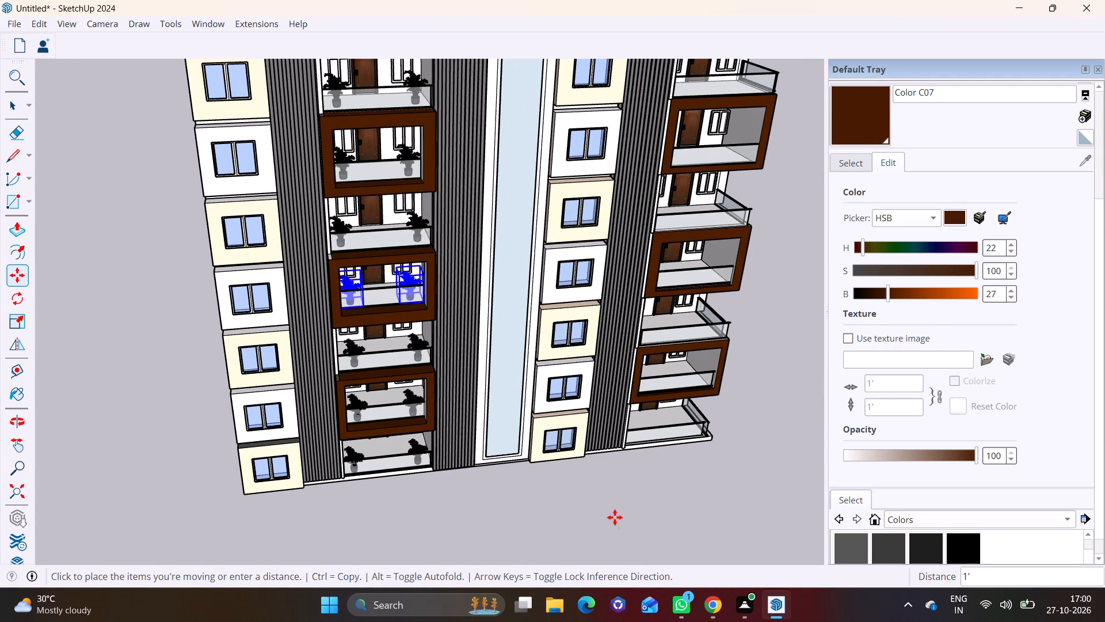
middle_click_drag(383, 218, 305, 383, "shift")
middle_click_drag(315, 393, 270, 223)
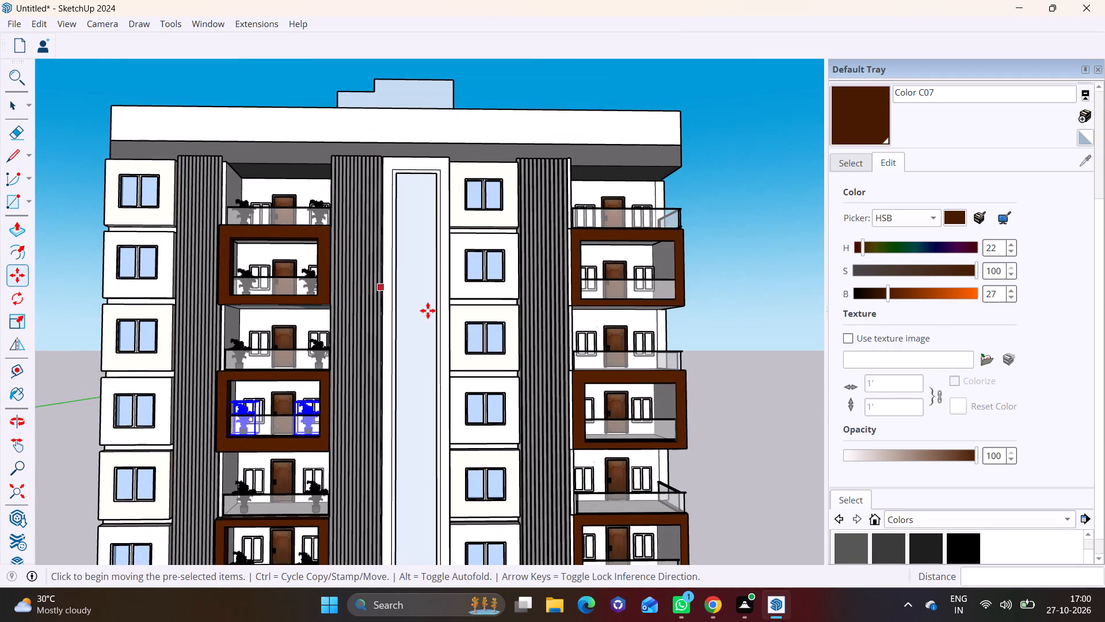
key("space")
left_click(761, 382)
Download the Round Planter with Plant component from the 3D Warehouse PLANTS results into the building model.
middle_click_drag(698, 411, 545, 437)
scroll(541, 427, "down", 1)
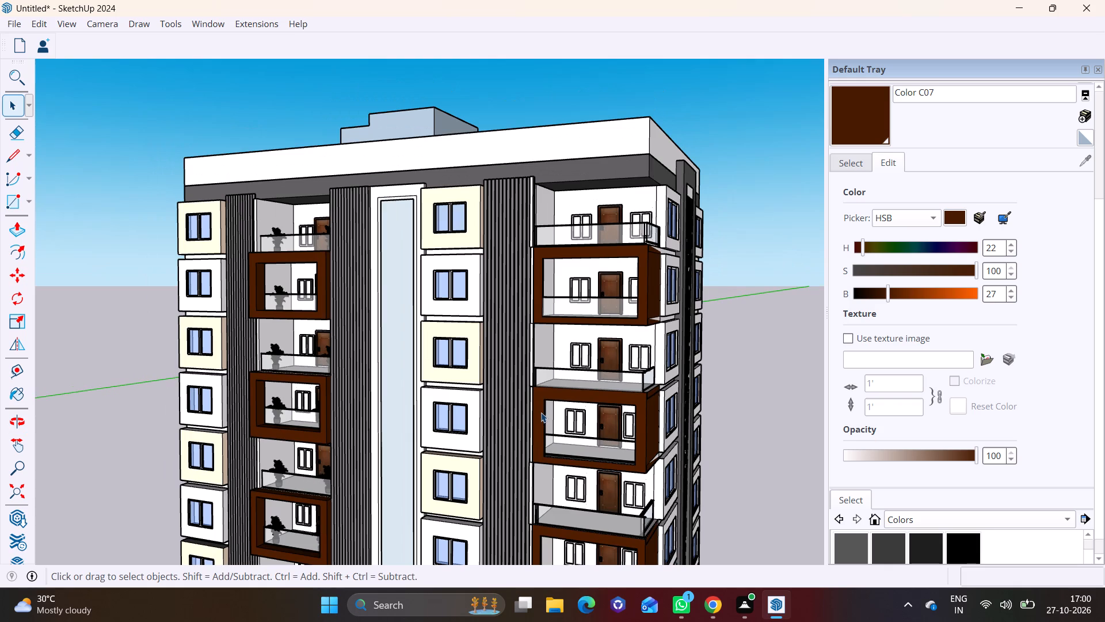
middle_click_drag(497, 396, 441, 316, "shift")
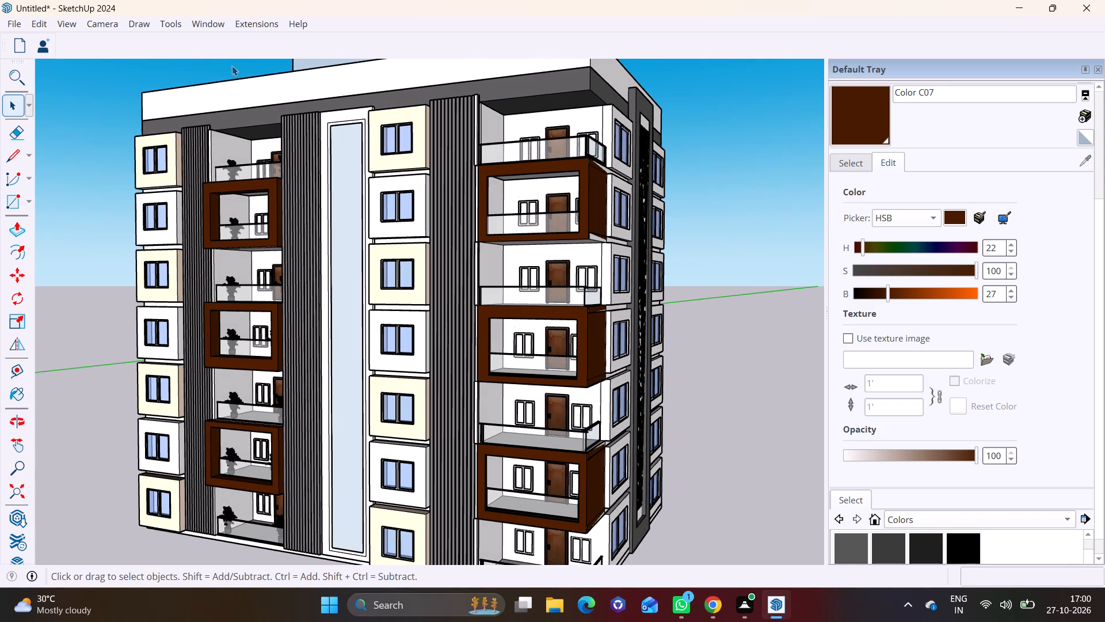
left_click(197, 20)
left_click(239, 141)
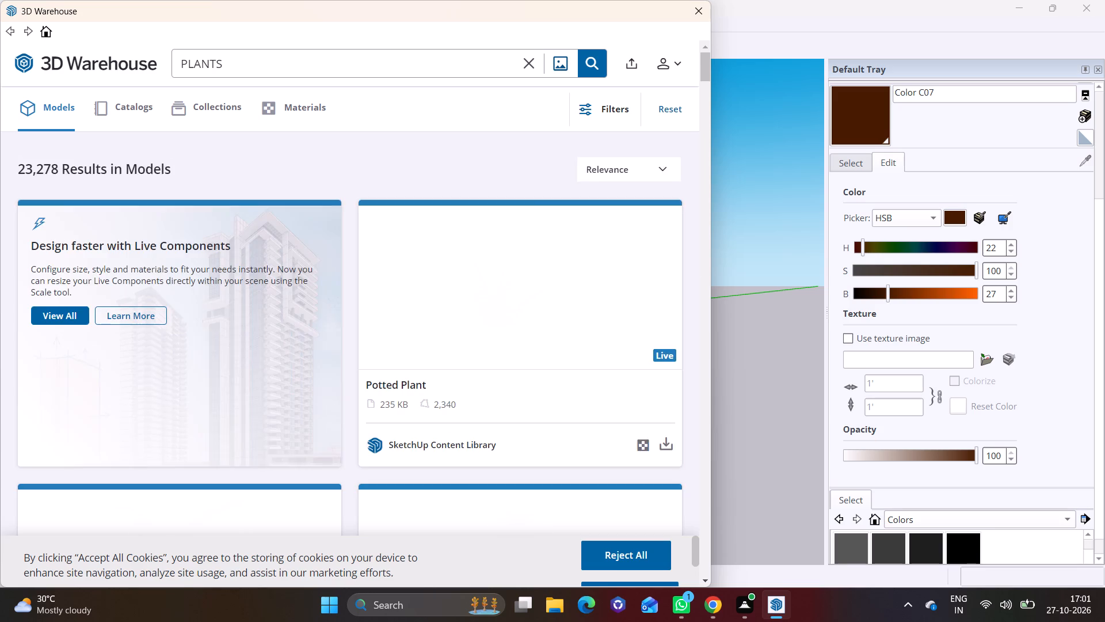
scroll(252, 100, "down", 1)
left_click(705, 581)
left_click(704, 580)
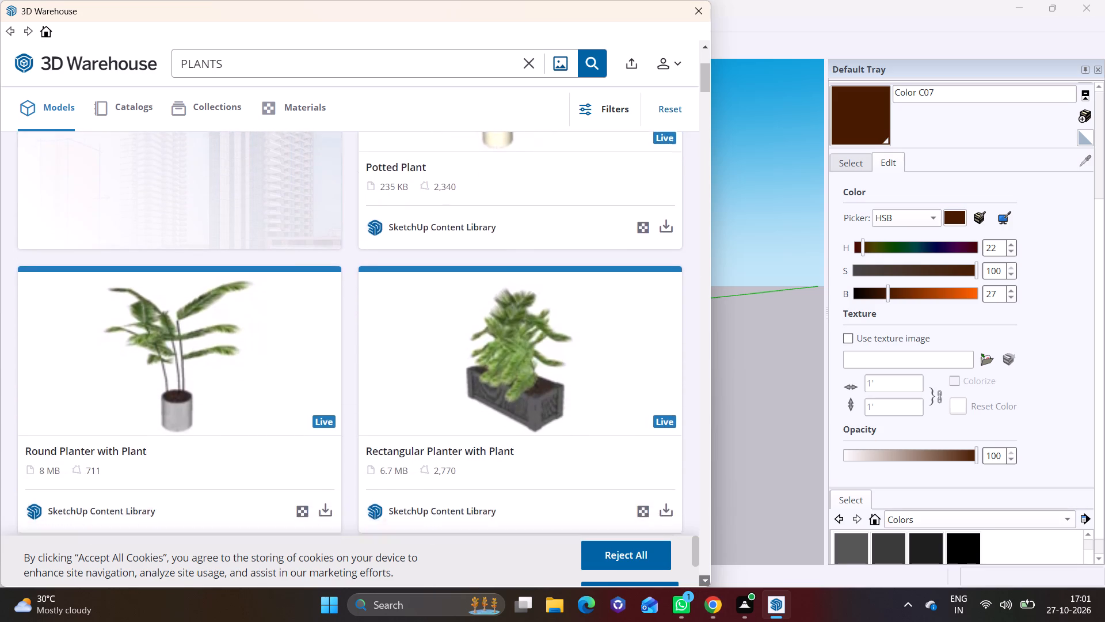
left_click(330, 339)
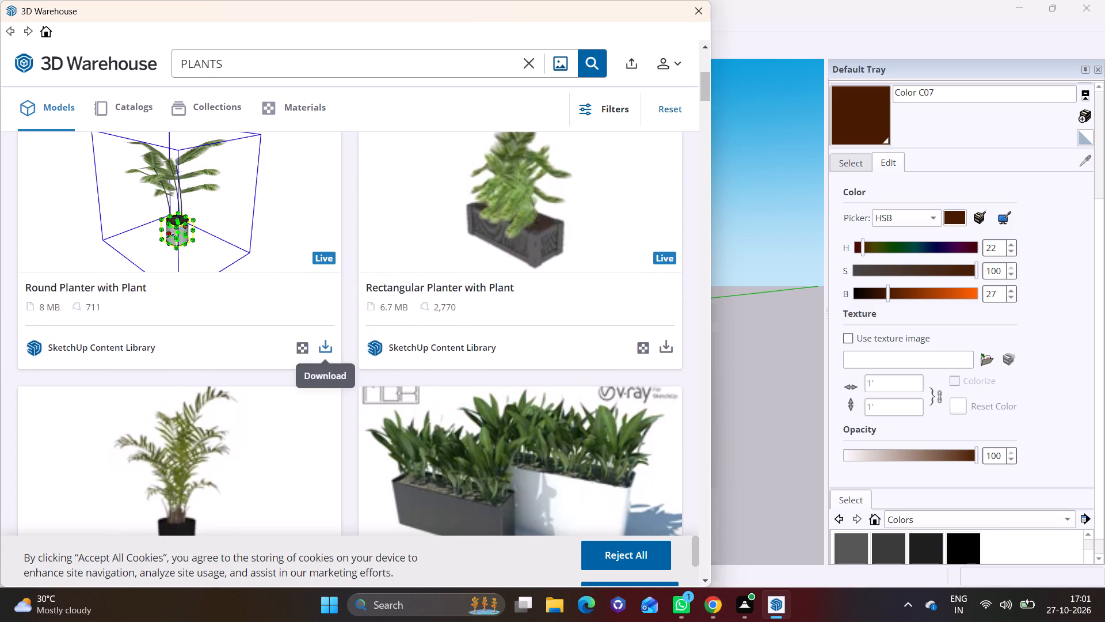
left_click(298, 313)
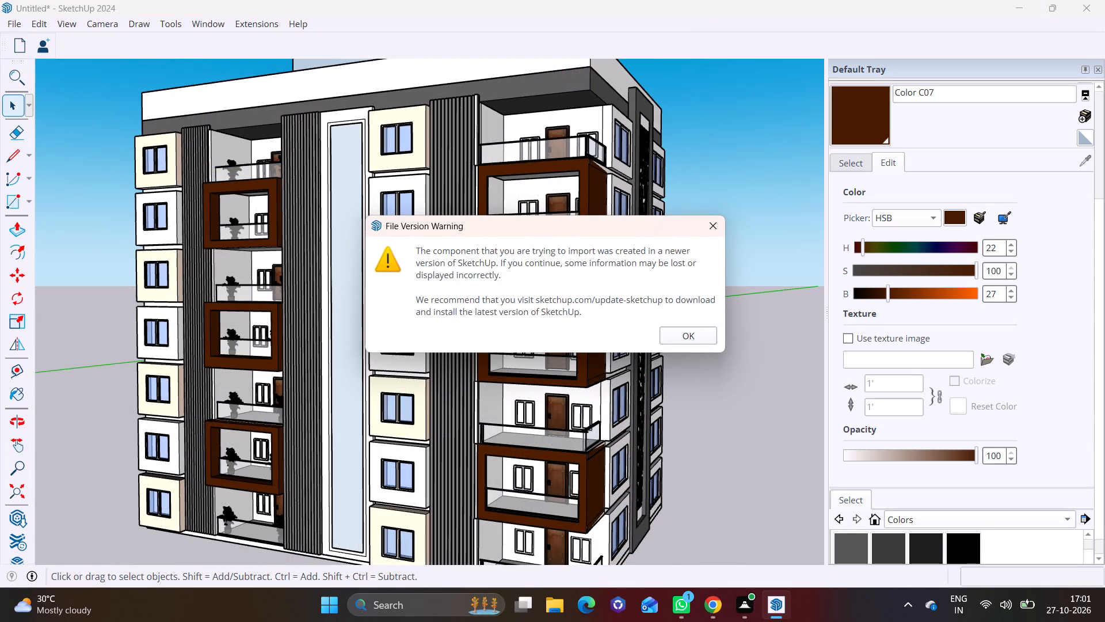
left_click(667, 324)
left_click(668, 327)
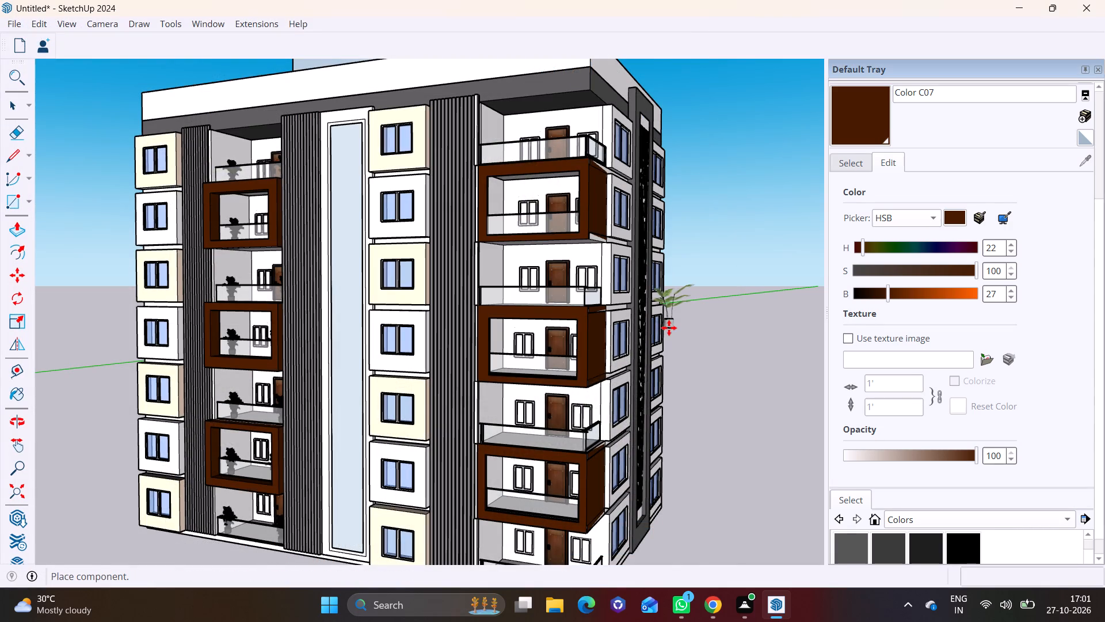
Place the round planter at the front of the top open balcony in the building's right-hand balcony column.
scroll(521, 278, "up", 9)
middle_click_drag(571, 297, 529, 403)
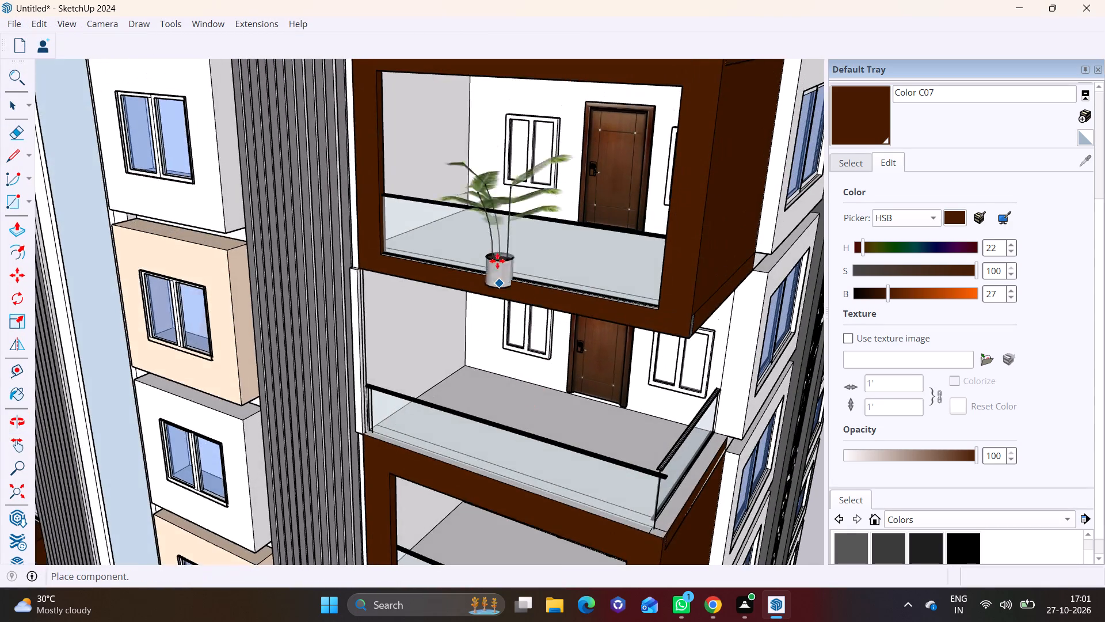
scroll(497, 255, "down", 5)
middle_click_drag(499, 274, 527, 456, "shift")
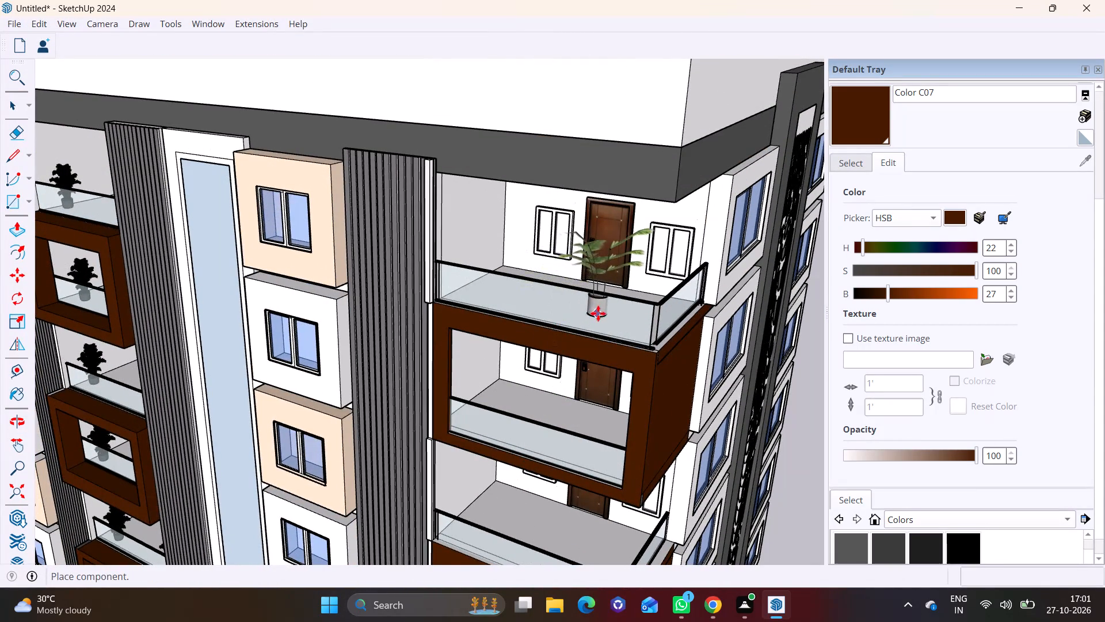
left_click(605, 326)
middle_click_drag(636, 350, 663, 245)
middle_click_drag(663, 245, 422, 316)
left_click(372, 295)
key("space")
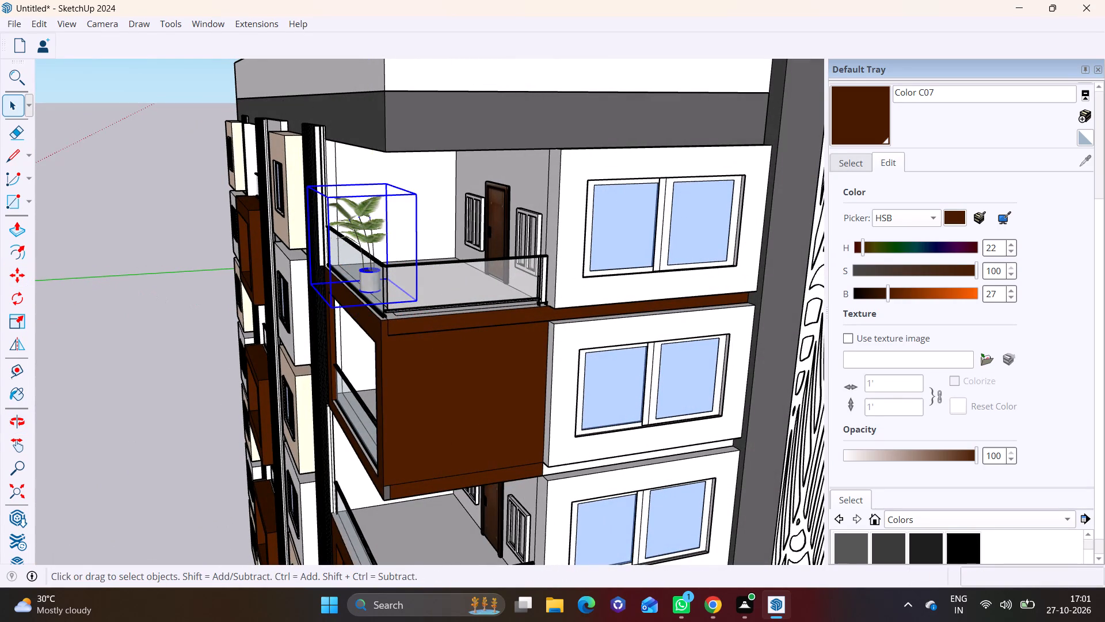
Move the top balcony's round planter about 3' back from the front railing.
left_click(12, 272)
left_click(327, 291)
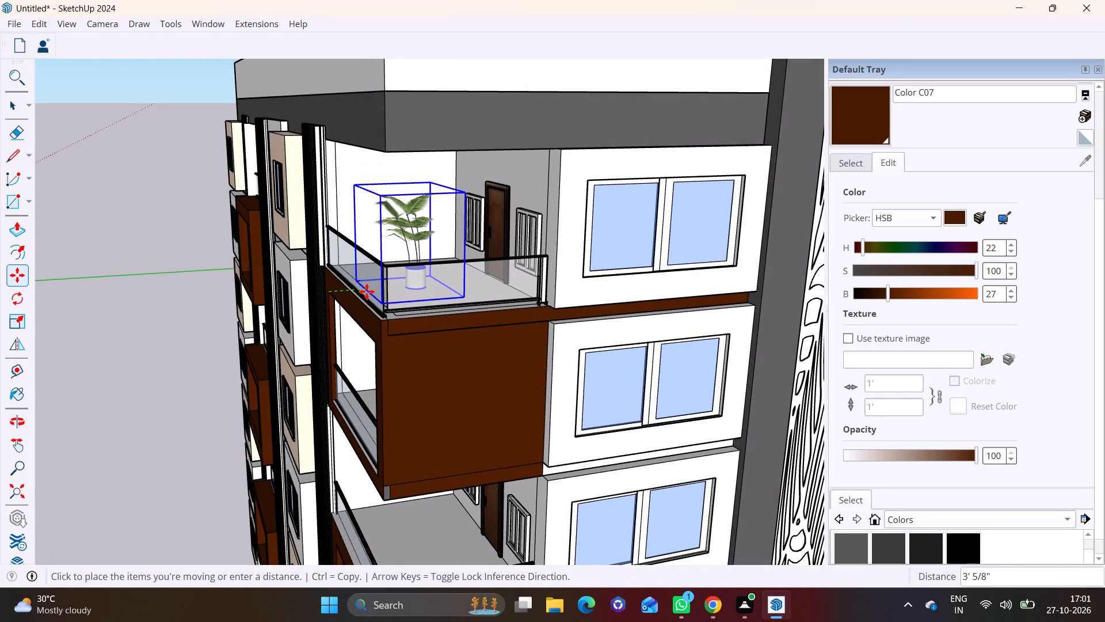
left_click(367, 291)
key("space")
Lower the round planter so its pot rests on the top balcony's floor.
middle_click_drag(326, 332, 558, 300)
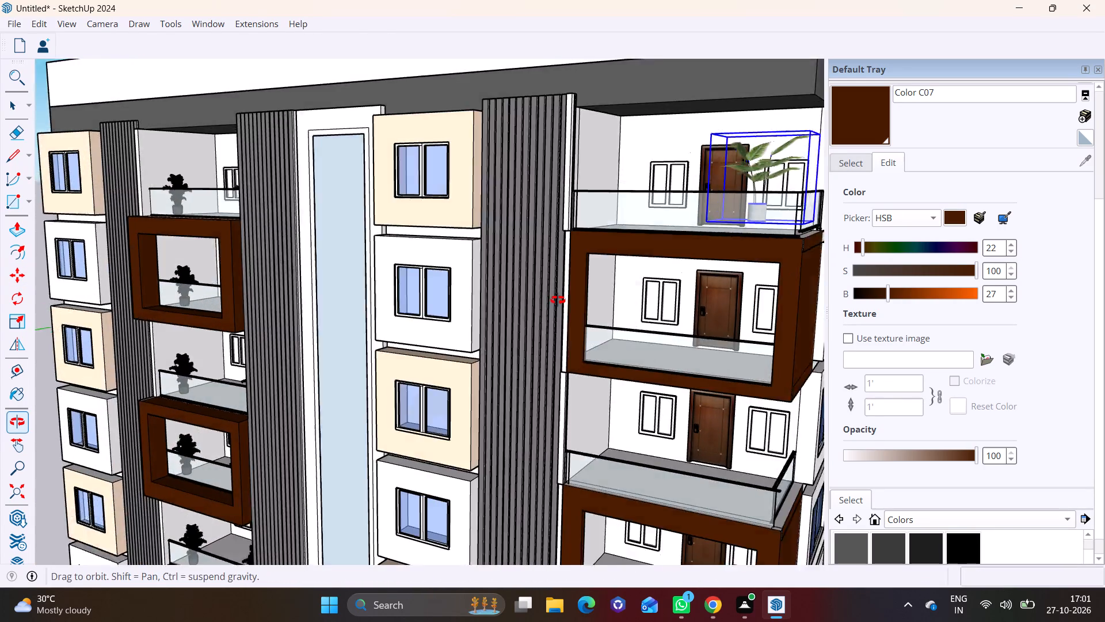
middle_click_drag(558, 300, 573, 299)
scroll(586, 299, "down", 3)
middle_click_drag(673, 275, 369, 268)
scroll(375, 244, "up", 4)
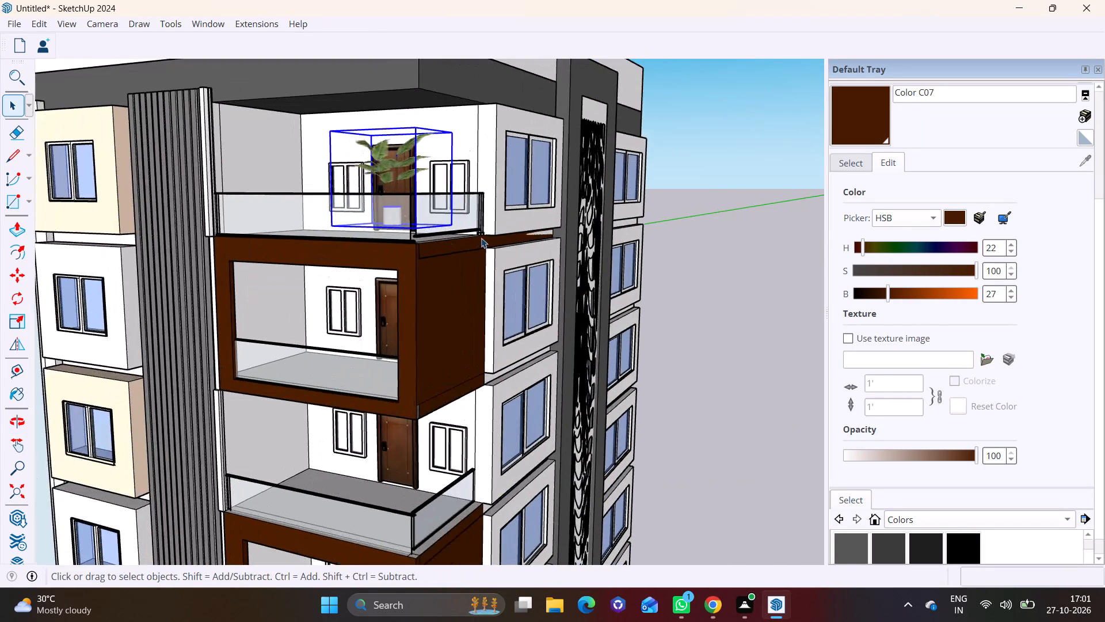
middle_click_drag(484, 239, 620, 240)
scroll(567, 234, "up", 6)
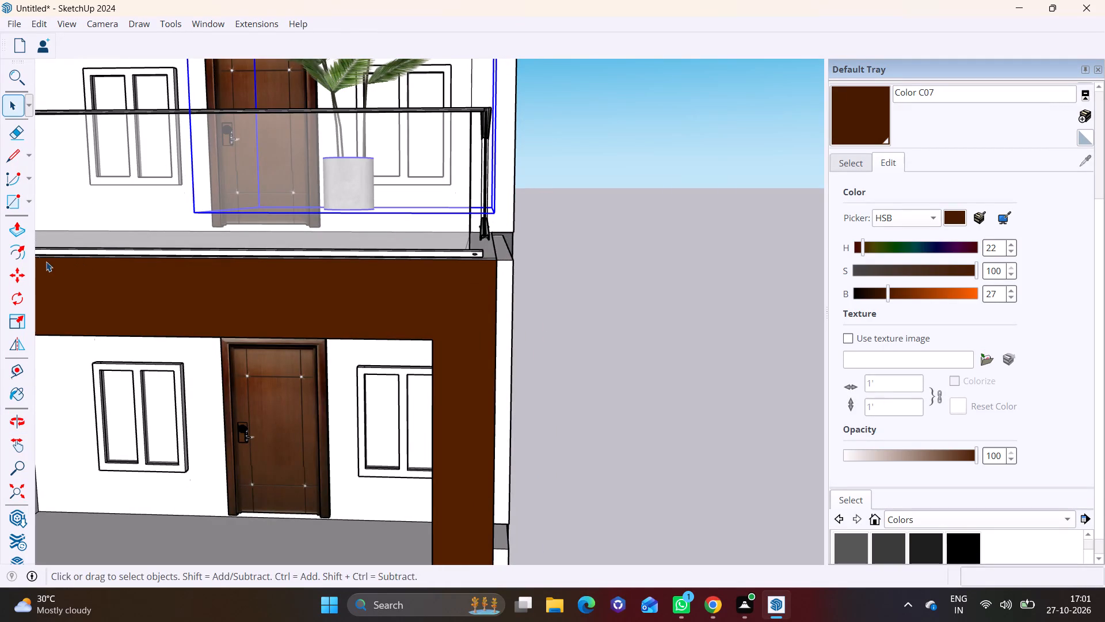
left_click(17, 280)
left_click(181, 150)
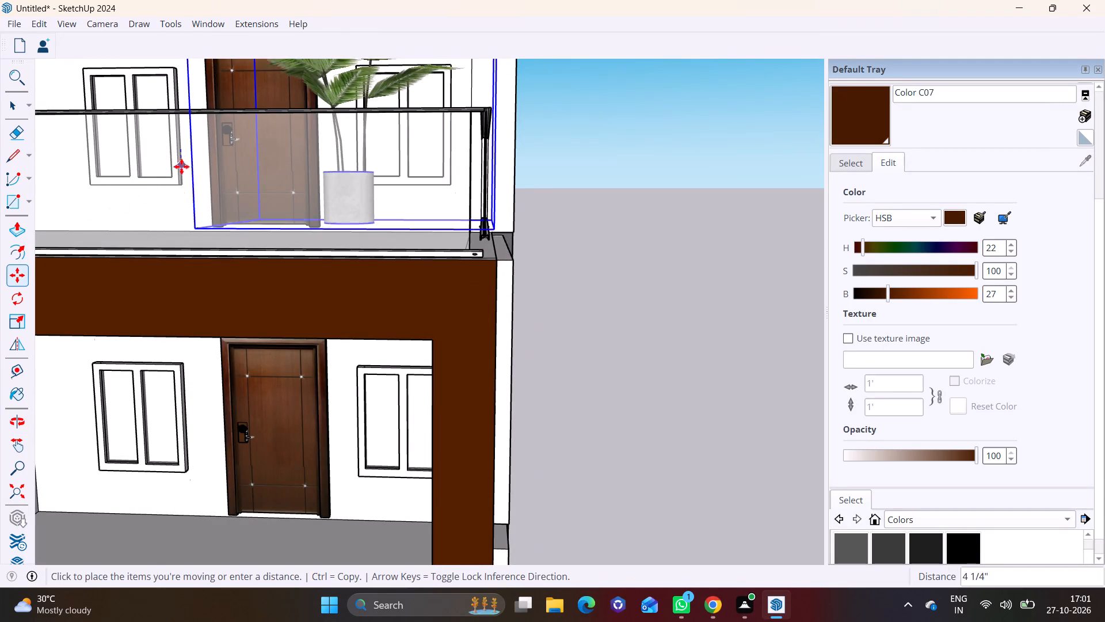
left_click(181, 192)
Copy the round planter about 17' 8" away to the left side of the framed balcony directly below.
scroll(311, 286, "down", 10)
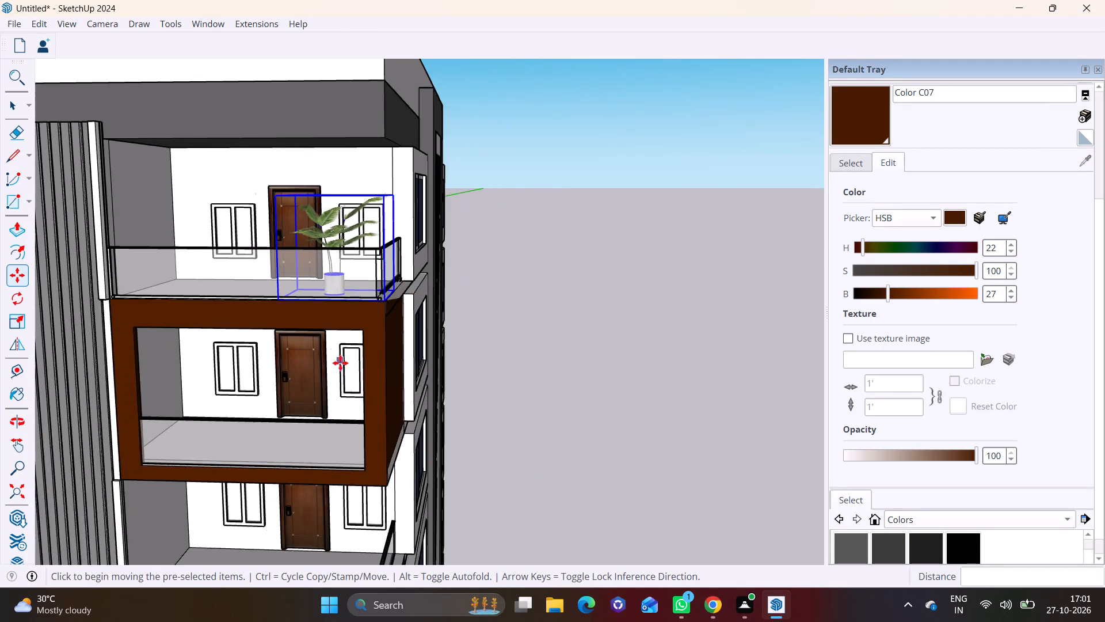
middle_click_drag(355, 382, 467, 306, "shift")
key("space")
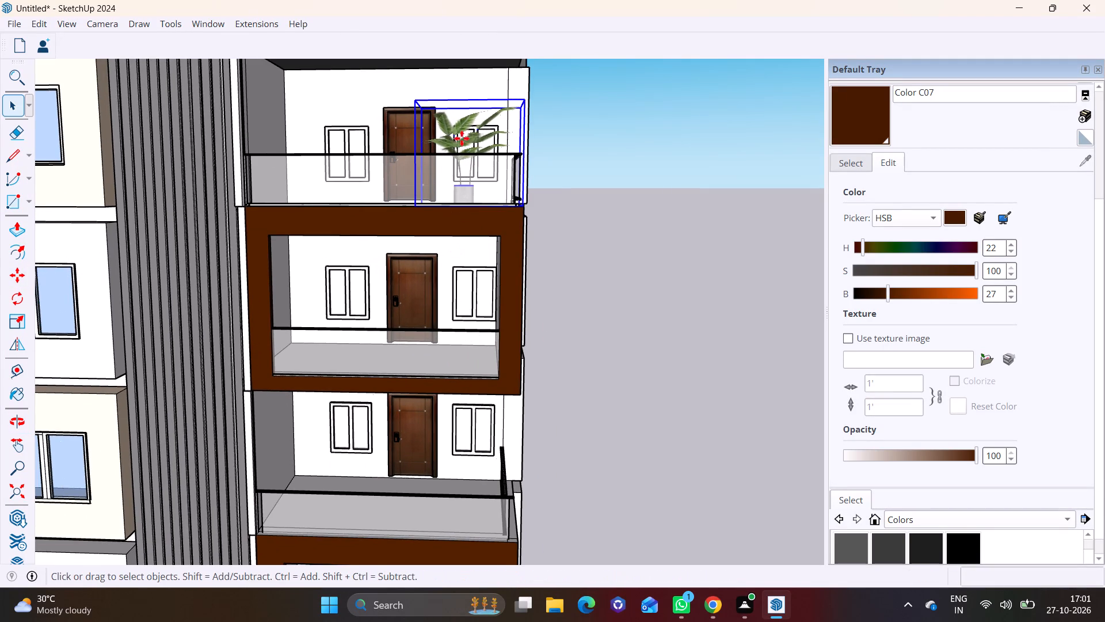
key("m")
left_click(487, 130)
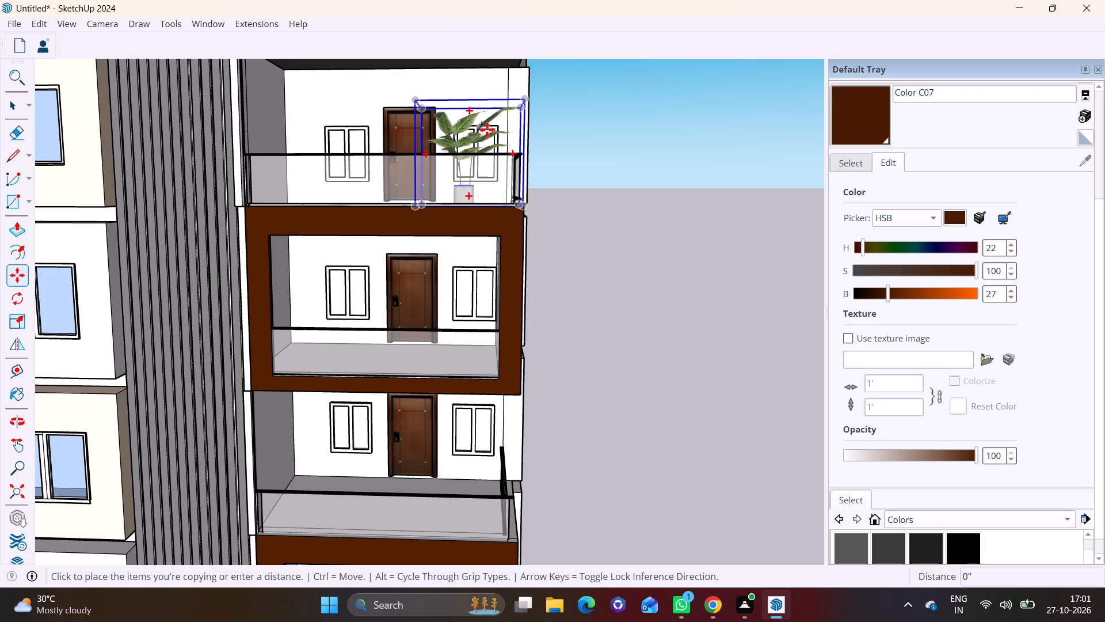
left_click(326, 284)
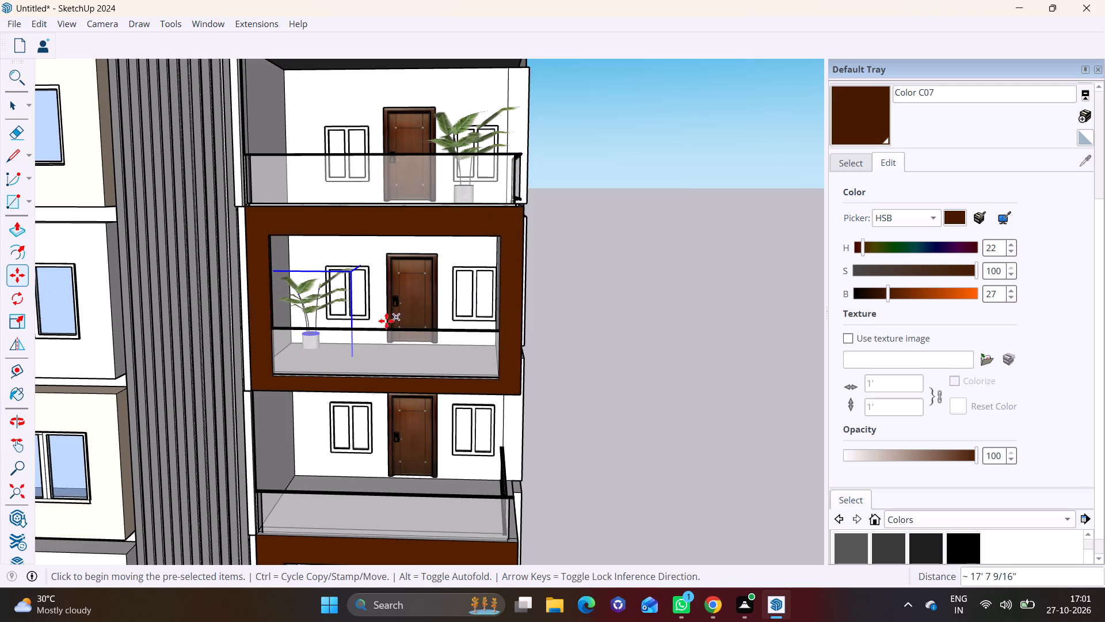
Move the copied planter forward toward the framed balcony's glass railing and adjust its position there.
middle_click_drag(306, 369, 202, 406)
scroll(367, 354, "up", 3)
left_click(498, 329)
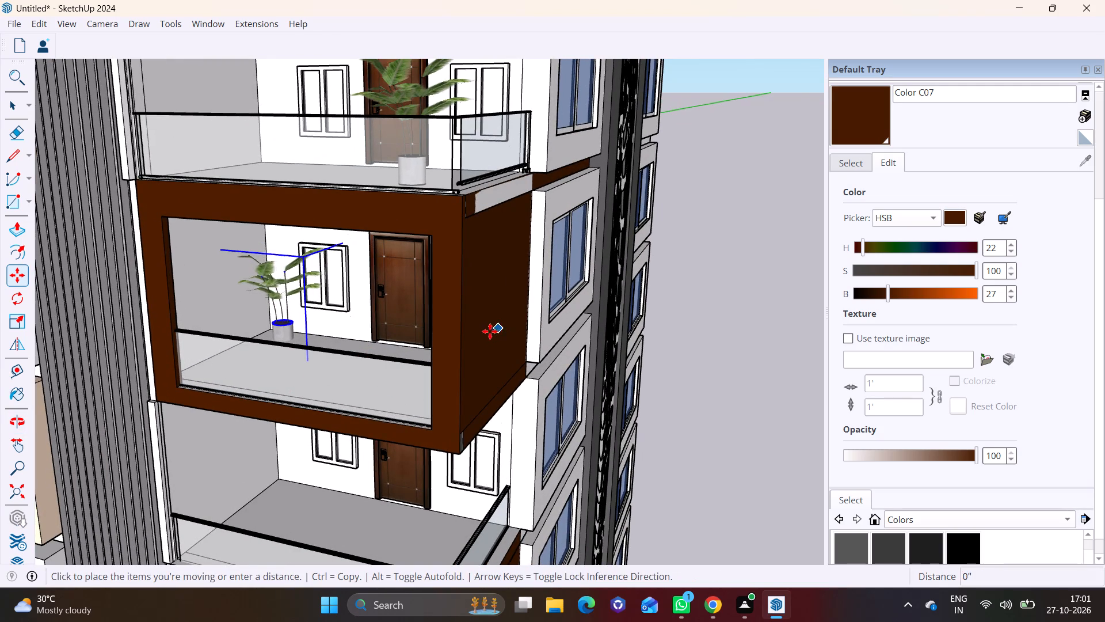
left_click(473, 358)
left_click(489, 356)
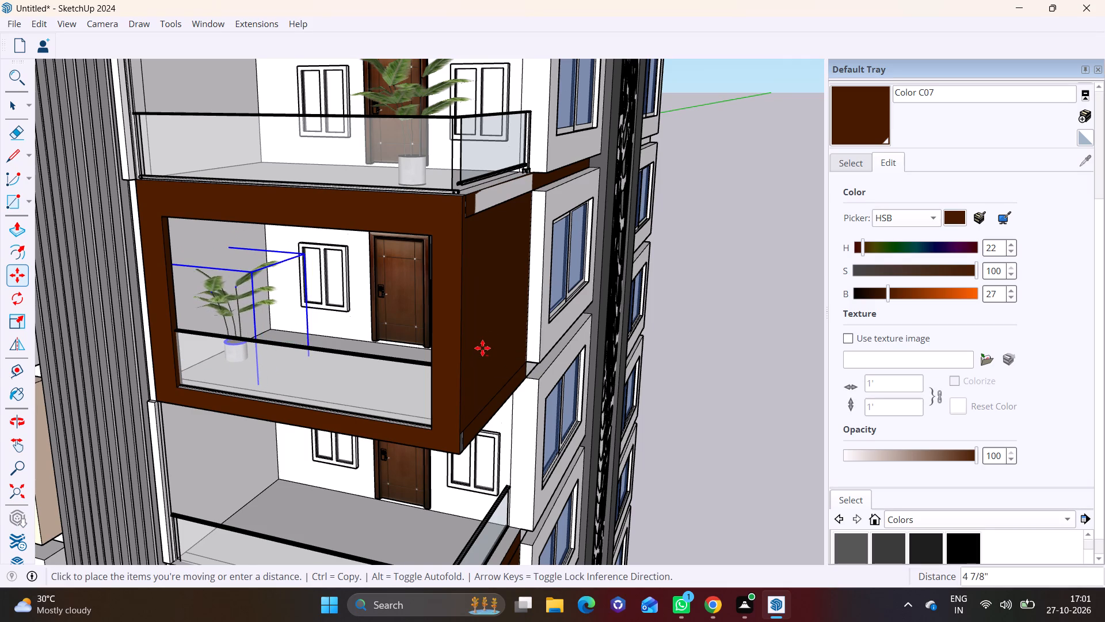
left_click(491, 347)
middle_click_drag(368, 366, 439, 234)
scroll(439, 234, "down", 3)
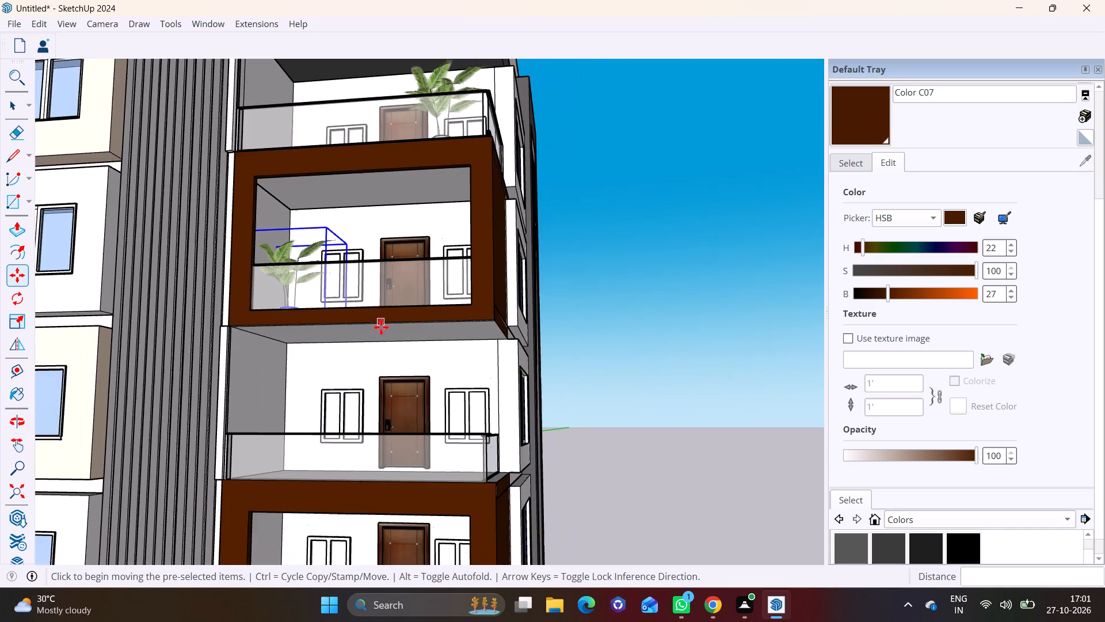
Copy the planter from the framed balcony down toward the right end of the open balcony directly below.
scroll(381, 347, "down", 1)
middle_click_drag(403, 399, 443, 466)
left_click(311, 312)
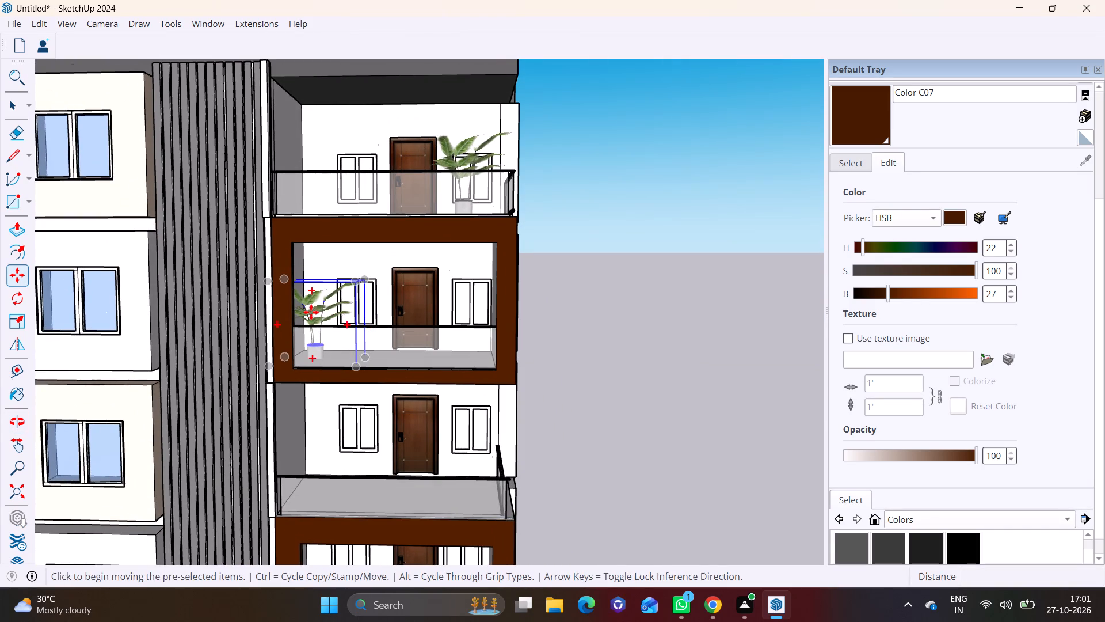
middle_click_drag(449, 476, 439, 476)
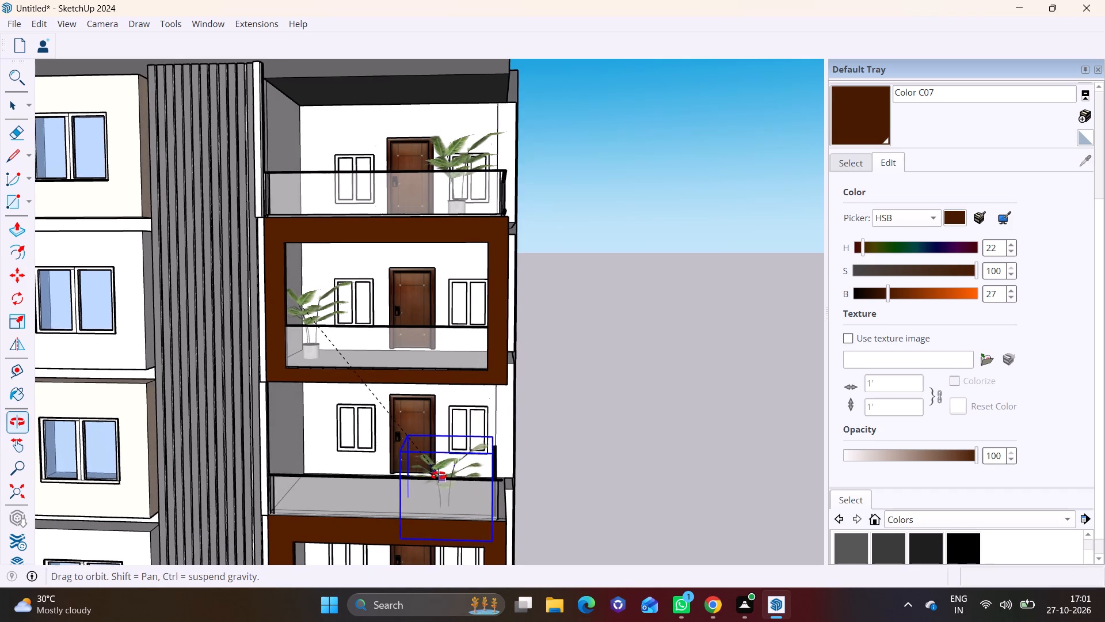
middle_click_drag(439, 476, 438, 476)
left_click_drag(442, 463, 432, 466)
middle_click_drag(408, 473, 319, 486)
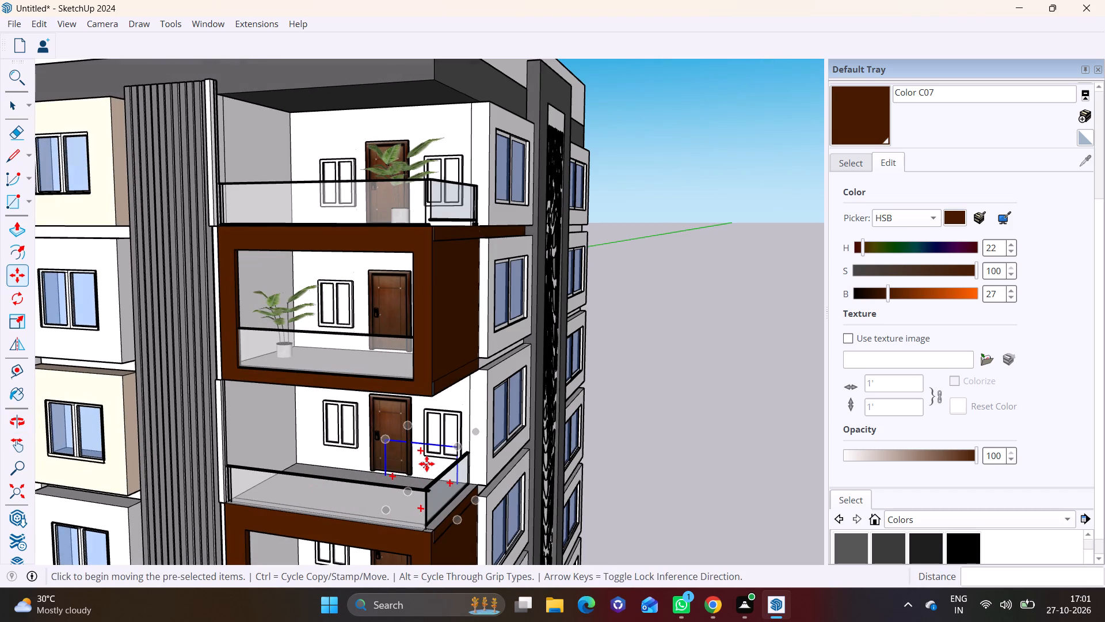
Bring the copied planter forward about 17' 4" so it stands clear in front of the building.
key("space")
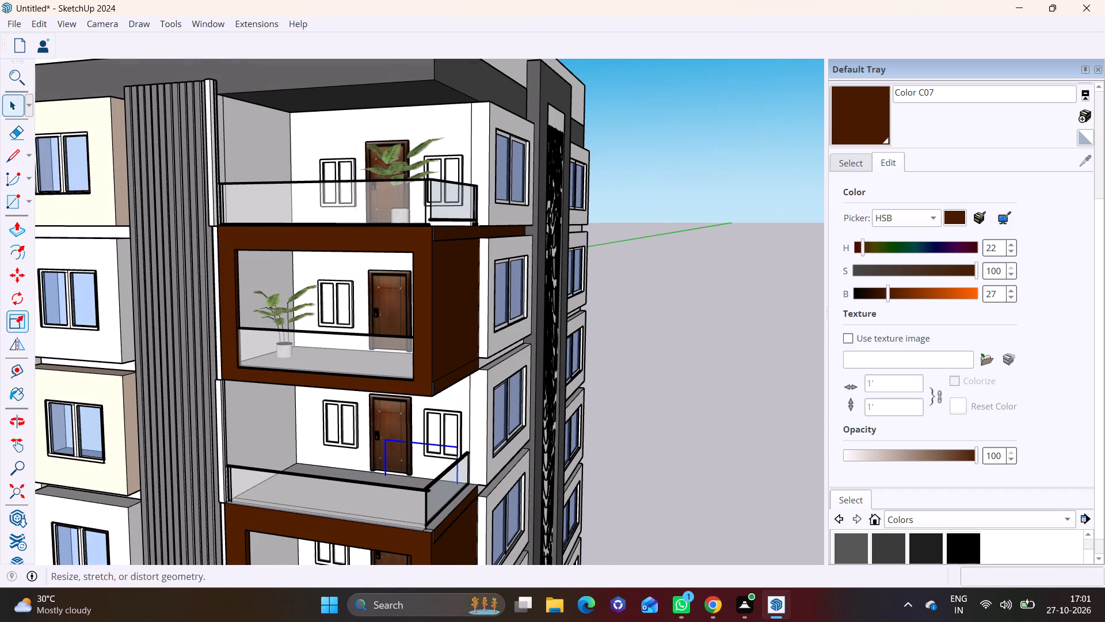
left_click(21, 274)
middle_click_drag(117, 332, 135, 226, "shift")
left_click(719, 401)
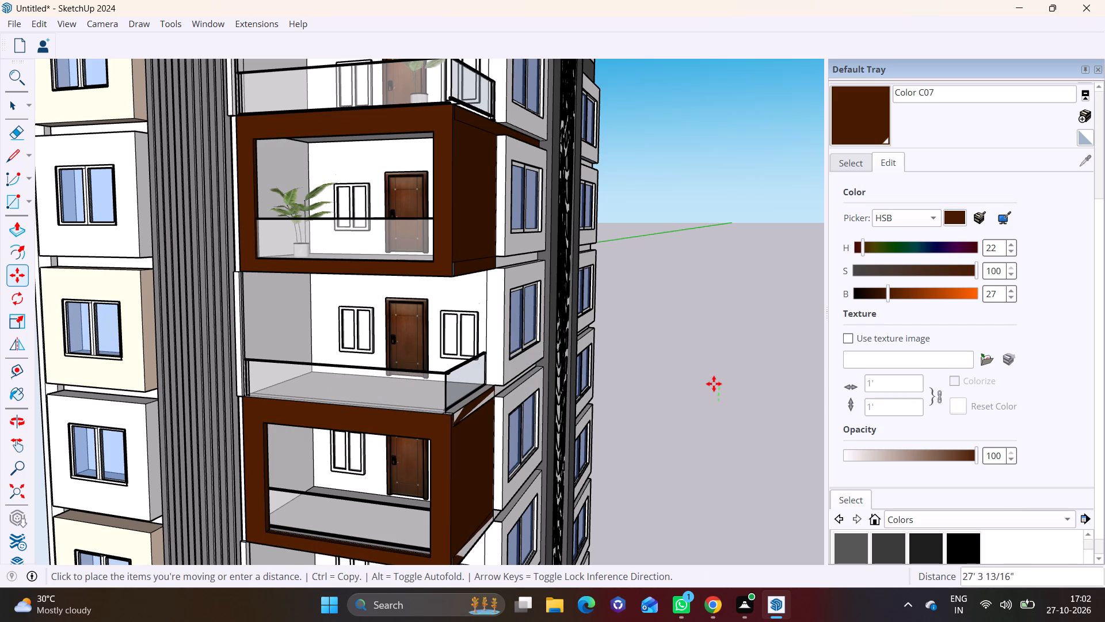
left_click(696, 411)
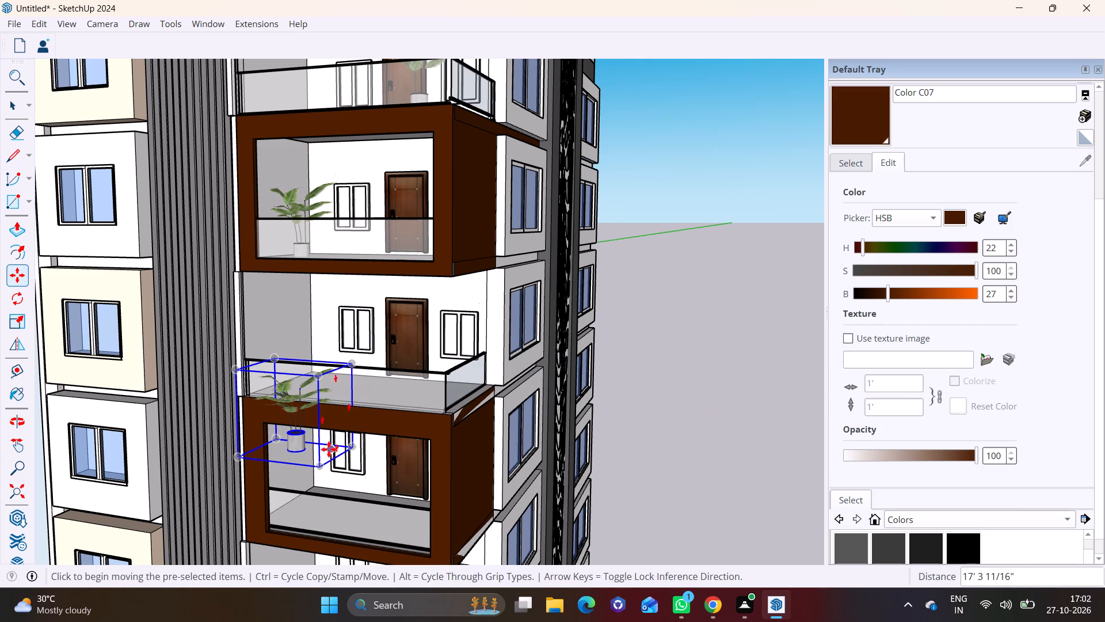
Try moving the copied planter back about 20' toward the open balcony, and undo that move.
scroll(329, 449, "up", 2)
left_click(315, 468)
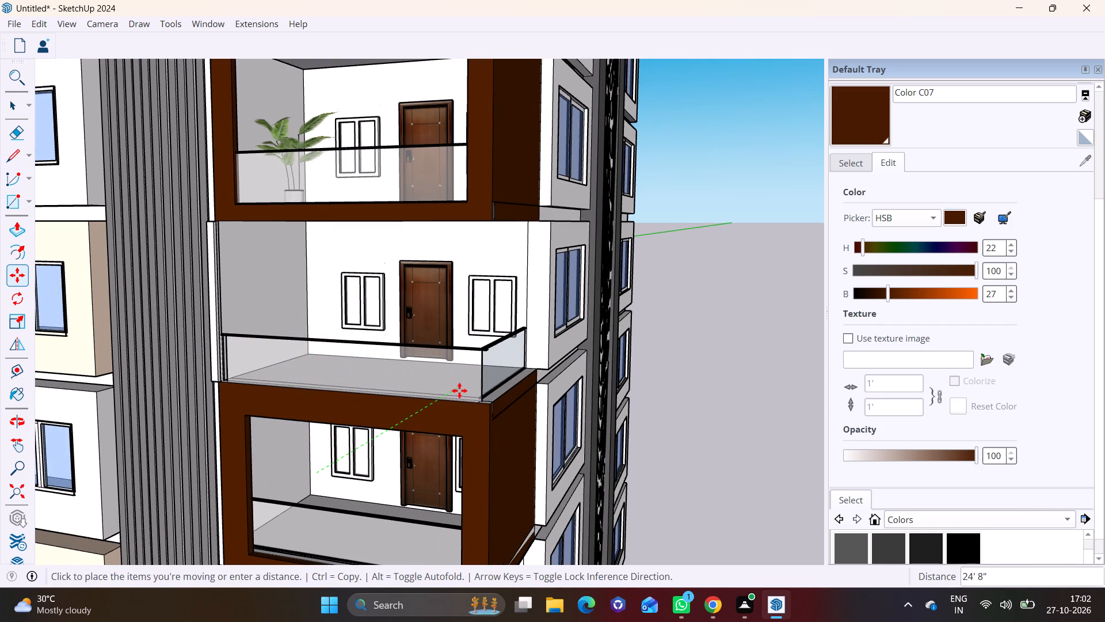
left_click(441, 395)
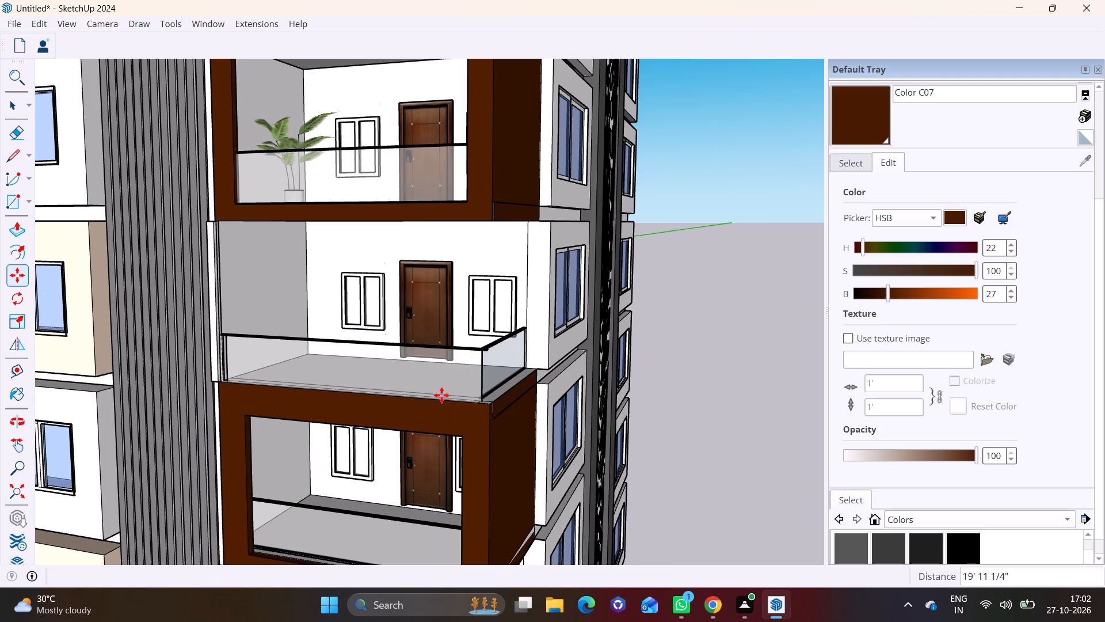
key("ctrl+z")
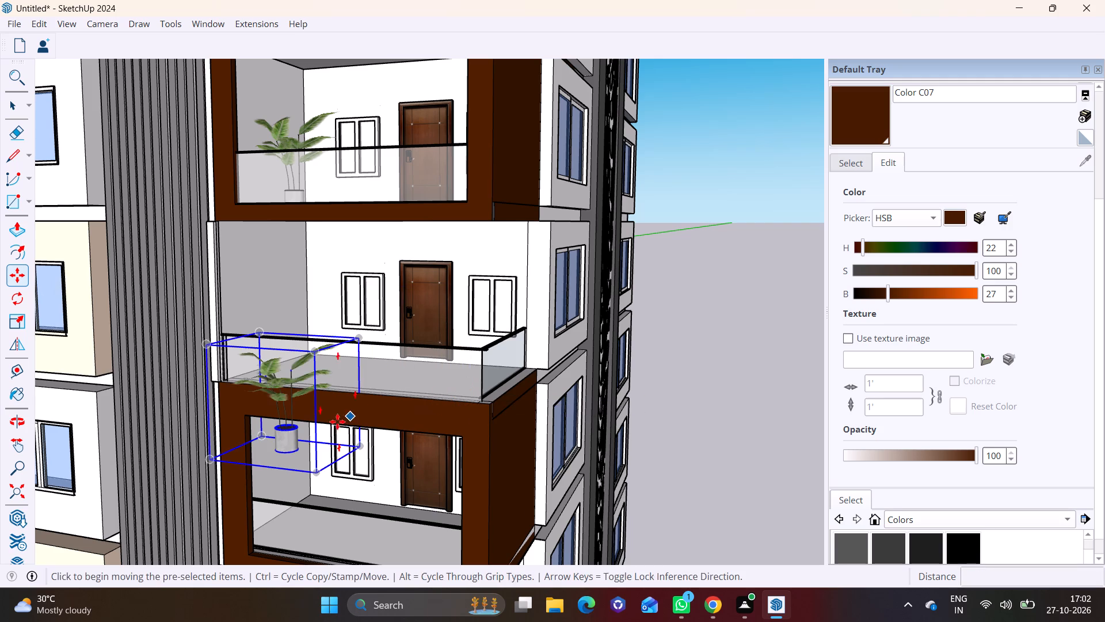
Move the copied planter about 9' 2" onto the open balcony's right end and about 2' 10" back from the front railing.
left_click(297, 450)
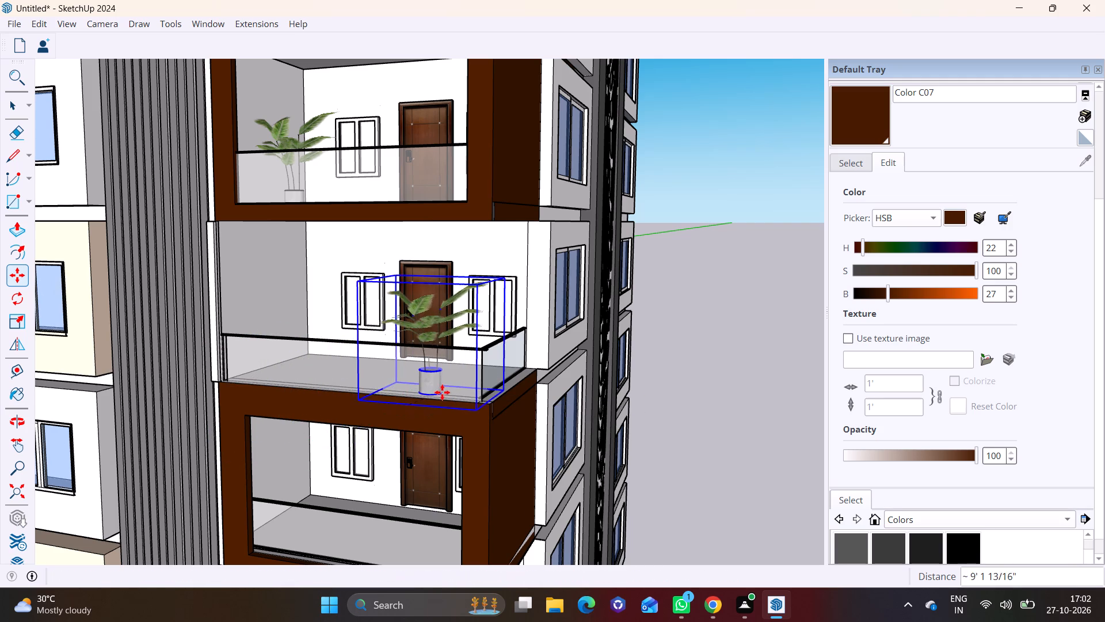
left_click(442, 392)
middle_click_drag(496, 412, 249, 435)
left_click(279, 430)
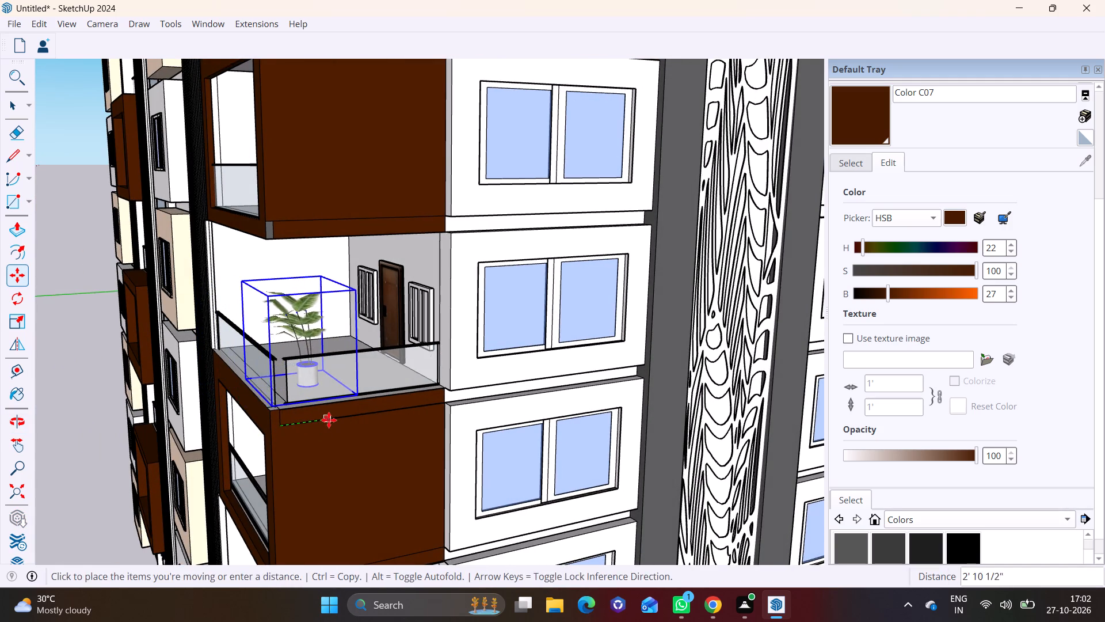
left_click(329, 420)
Copy the round planter from this balcony down to the open balcony two floors below.
scroll(353, 442, "down", 3)
middle_click_drag(356, 447, 520, 342, "shift")
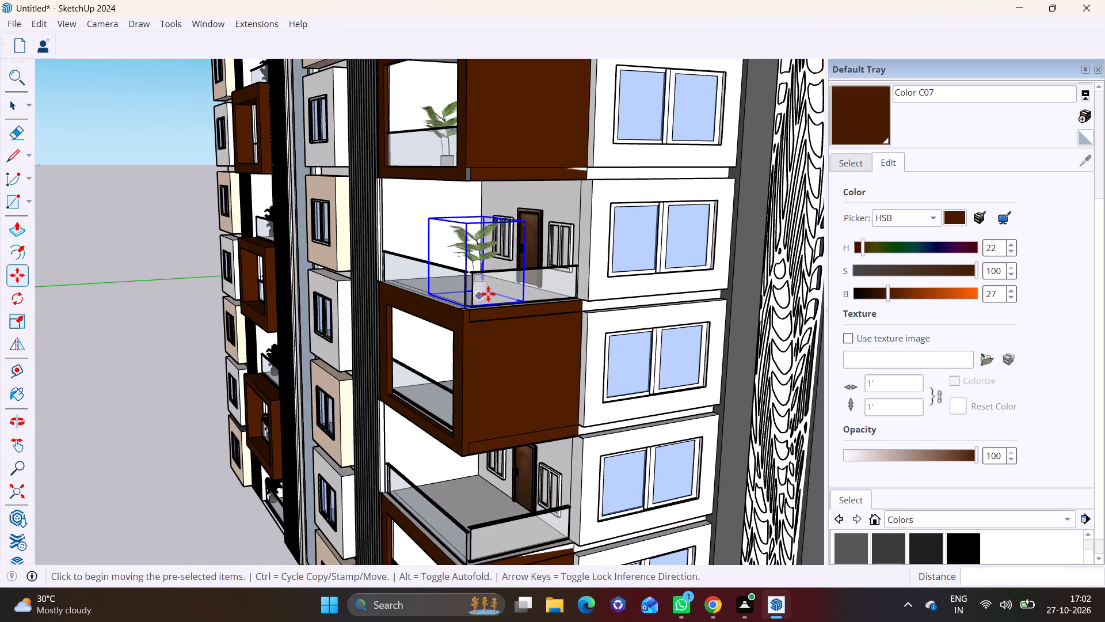
left_click(488, 294)
key("m")
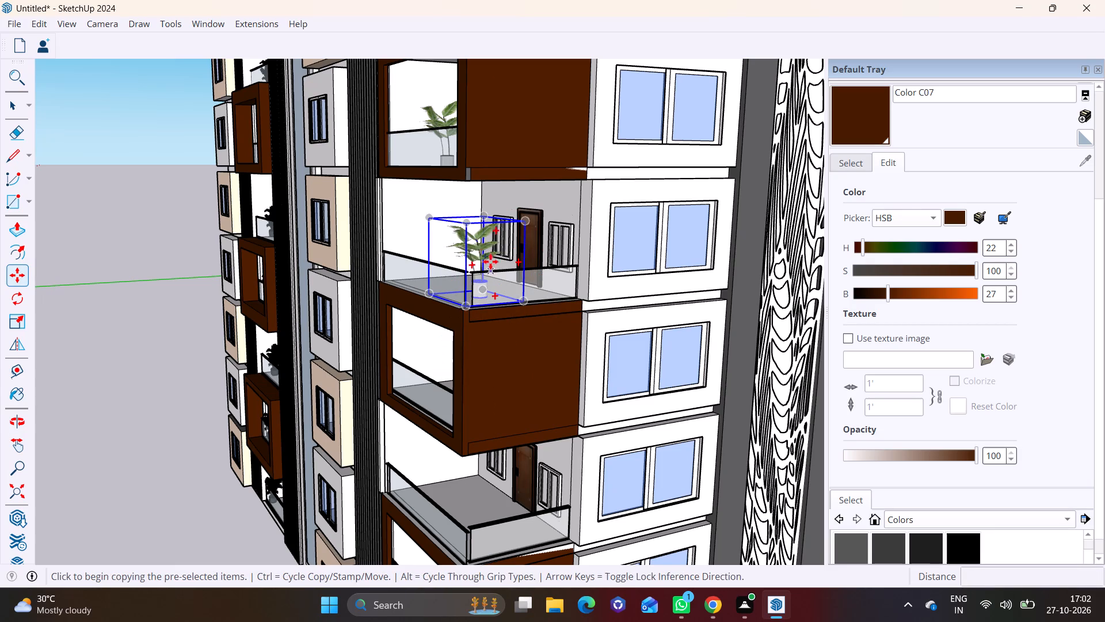
left_click(484, 239)
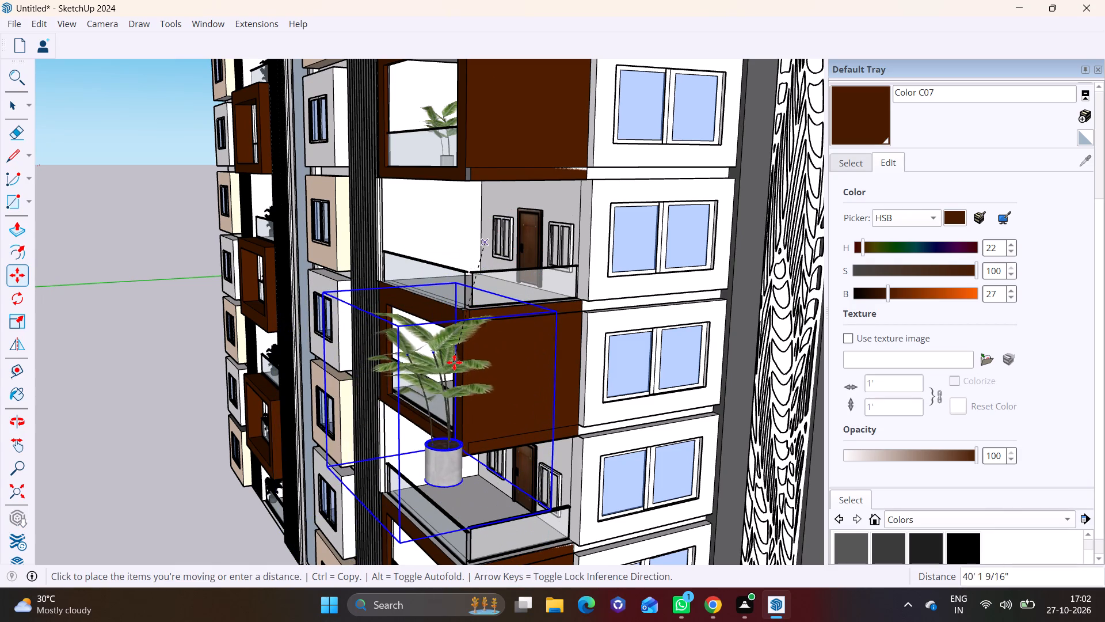
middle_click_drag(454, 415, 543, 301)
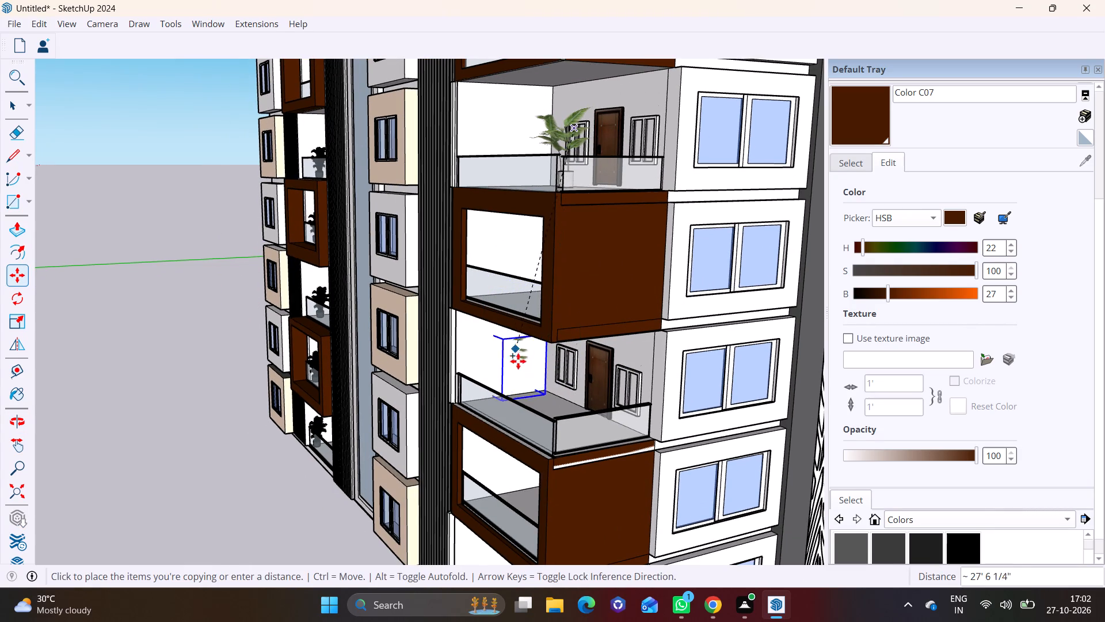
left_click(523, 372)
Reposition the new planter at the left end of the lower open balcony, on its floor just behind the front glass railing.
middle_click_drag(608, 409, 708, 396)
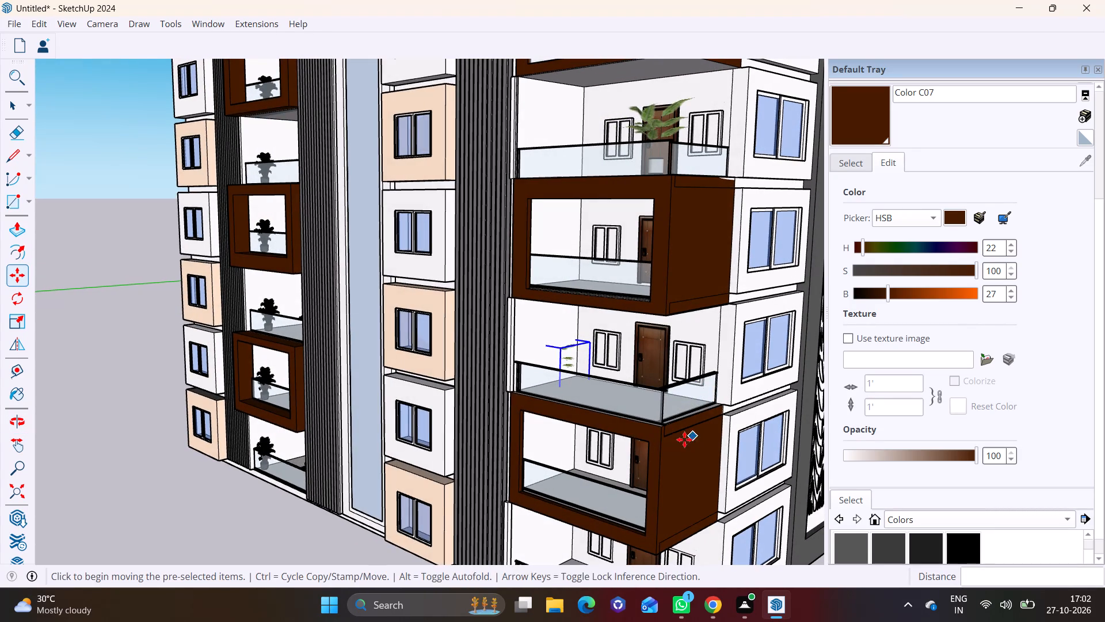
left_click(471, 380)
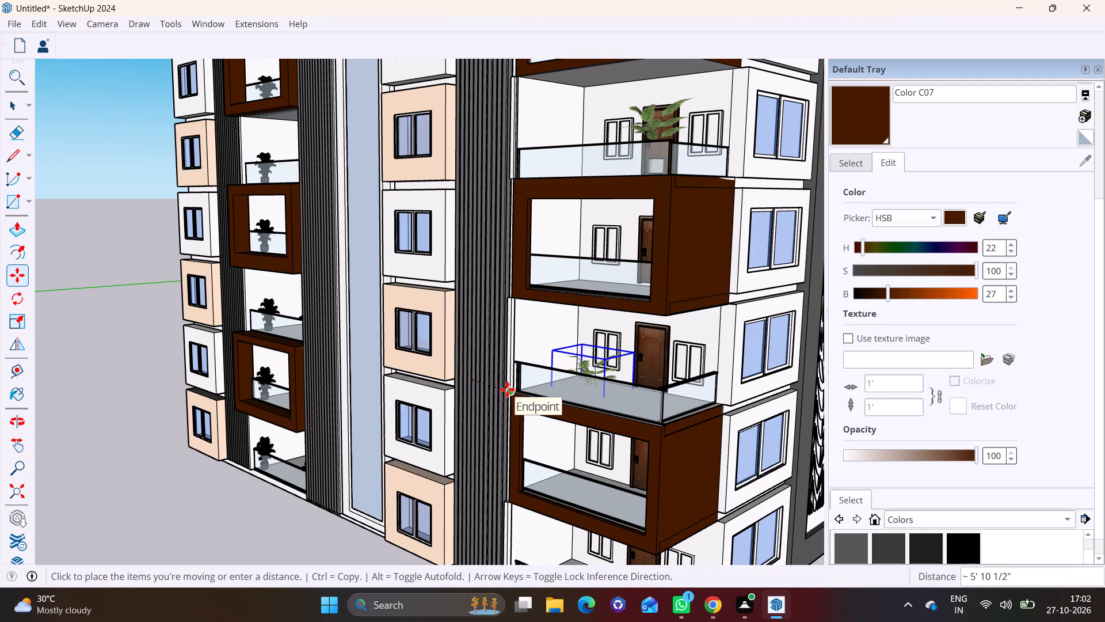
left_click(507, 389)
left_click(566, 419)
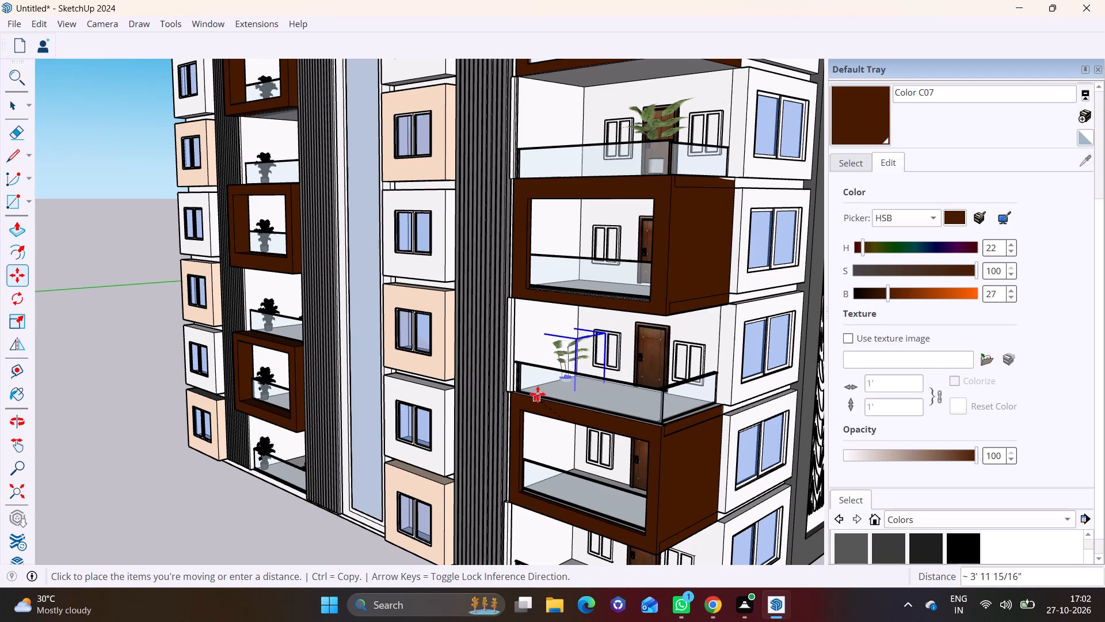
left_click(550, 389)
middle_click_drag(594, 402, 410, 418)
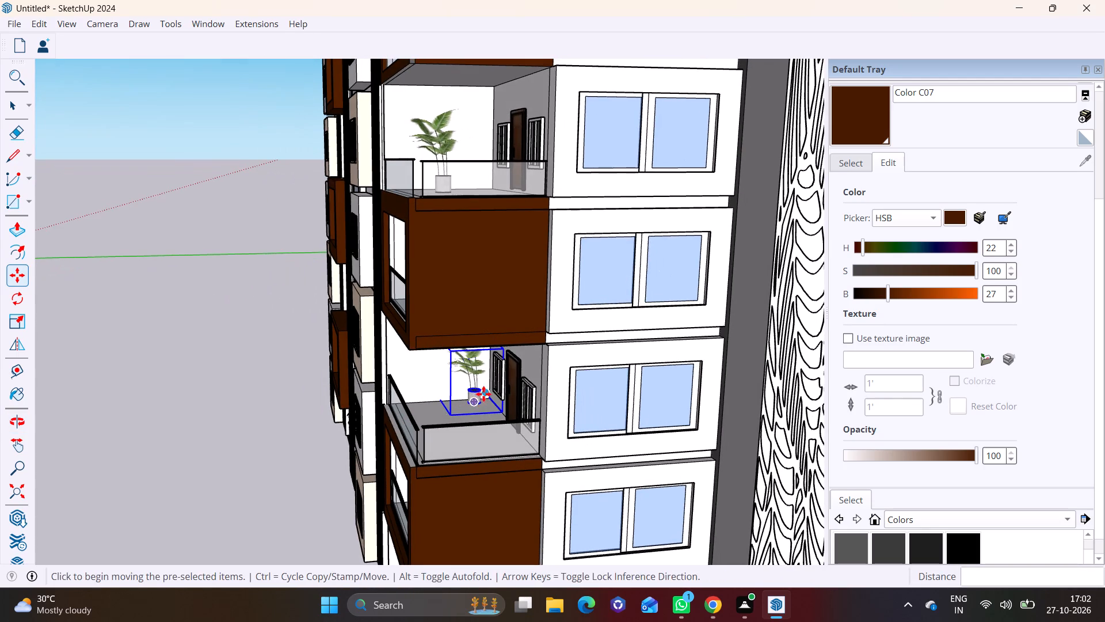
left_click(485, 394)
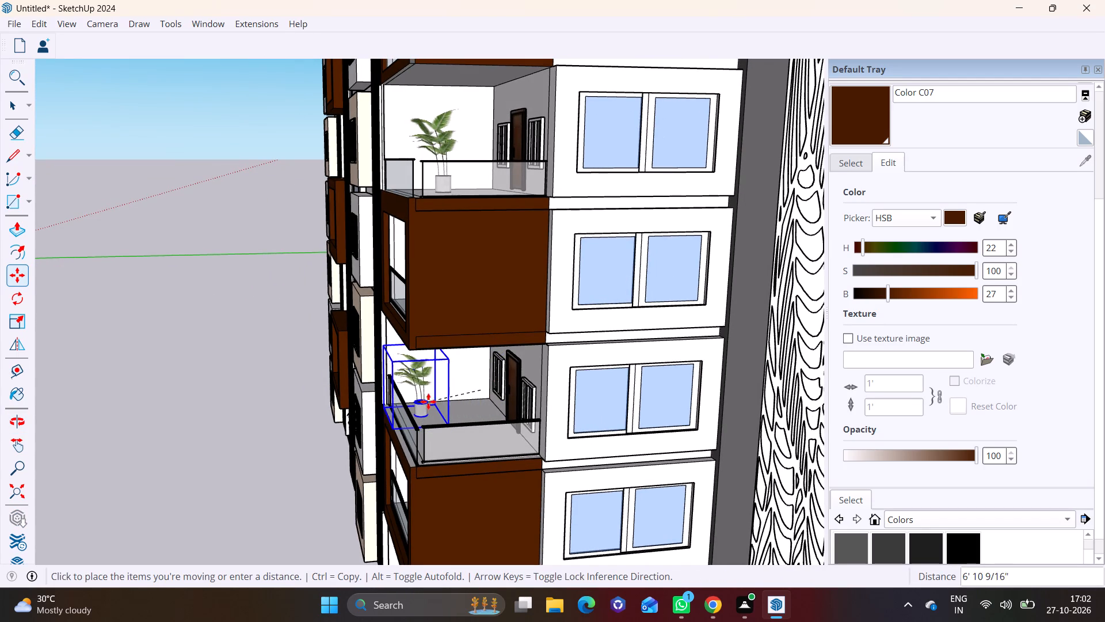
left_click(432, 401)
Copy the planter into the framed balcony directly below, placing it in front of the door.
middle_click_drag(421, 428, 652, 357)
key("space")
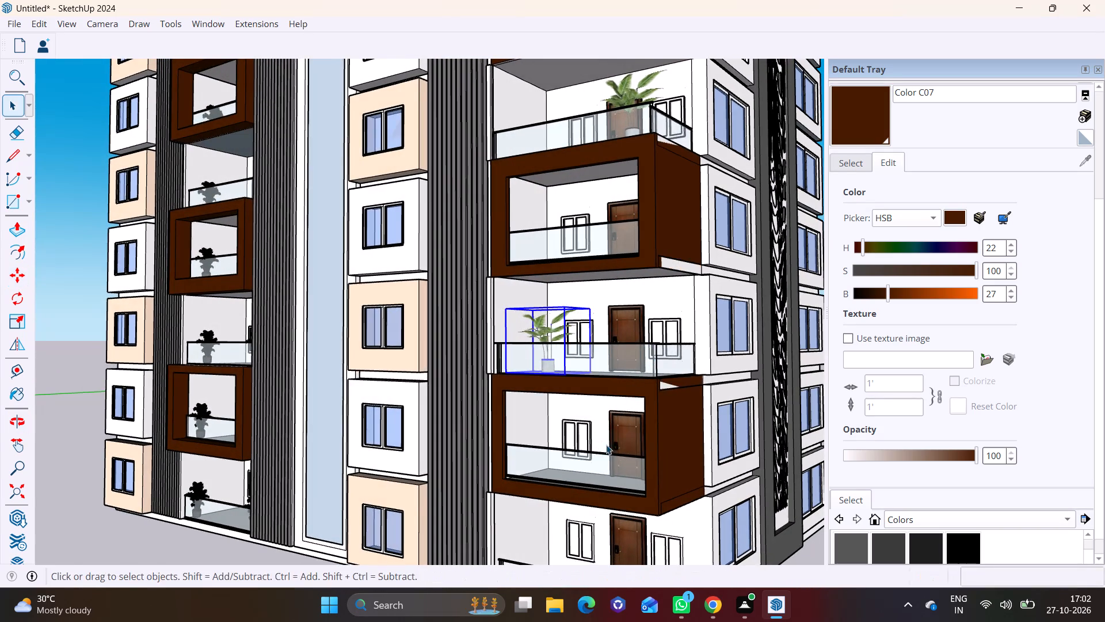
scroll(611, 444, "down", 2)
middle_click_drag(641, 441, 566, 363, "shift")
middle_click_drag(565, 361, 636, 373)
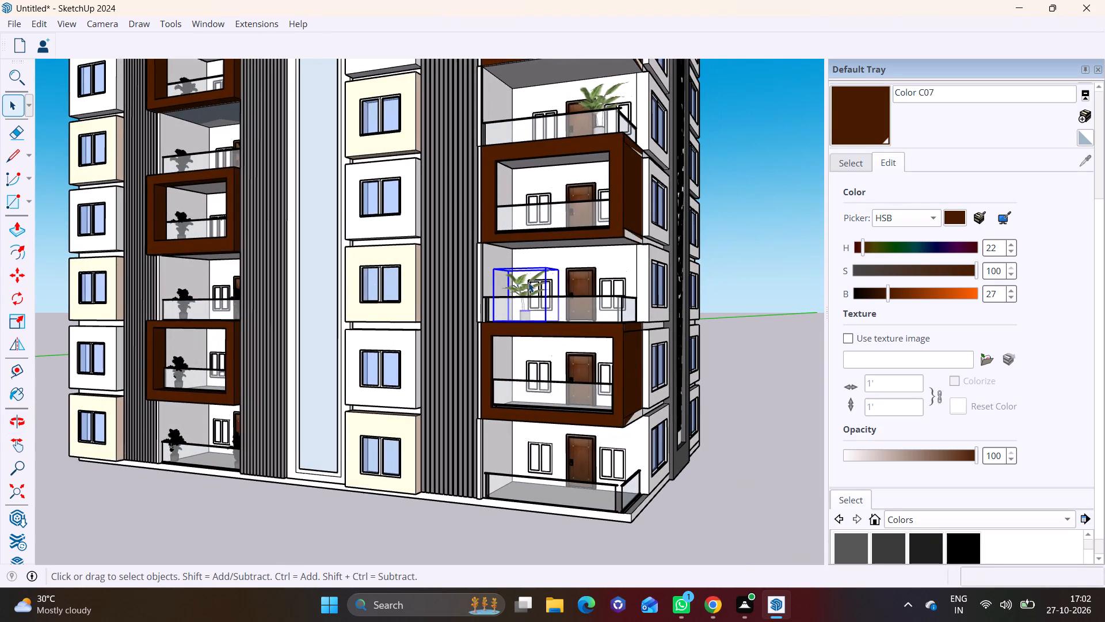
key("m")
left_click(506, 272)
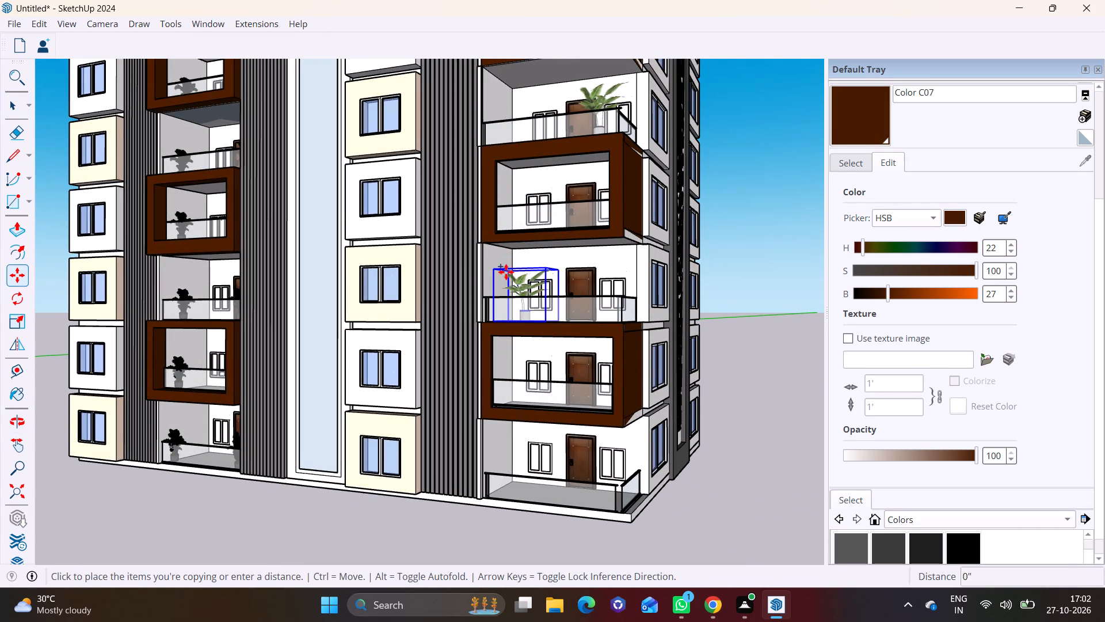
left_click(565, 358)
Copy the framed balcony's planter about 14' down to the left side of the ground-floor balcony.
middle_click_drag(588, 384, 596, 377)
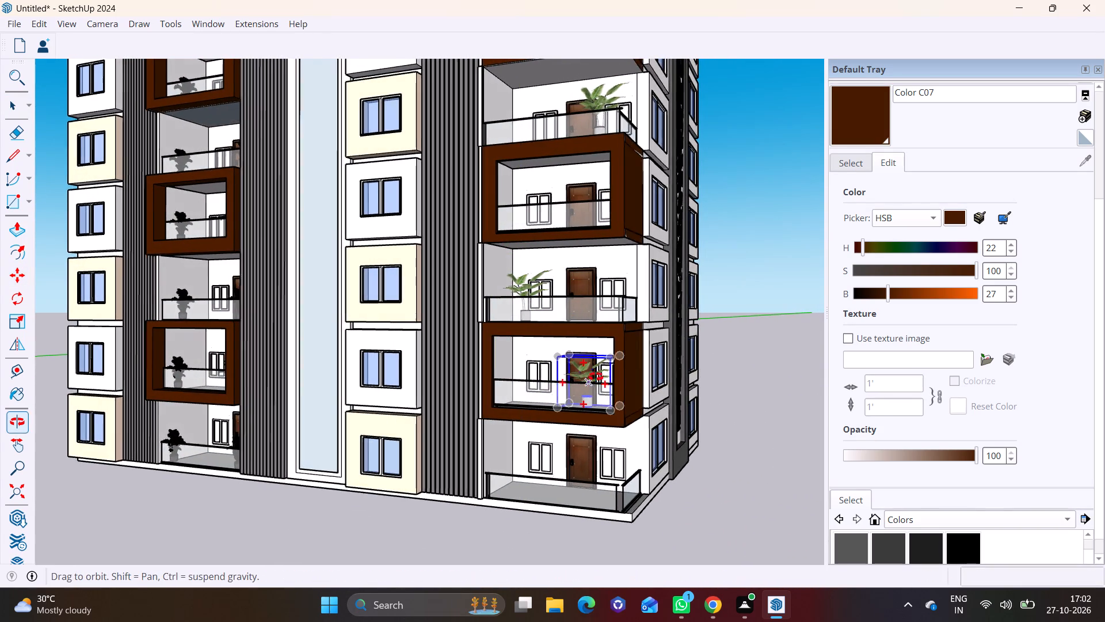
middle_click_drag(596, 377, 640, 353)
left_click(620, 362)
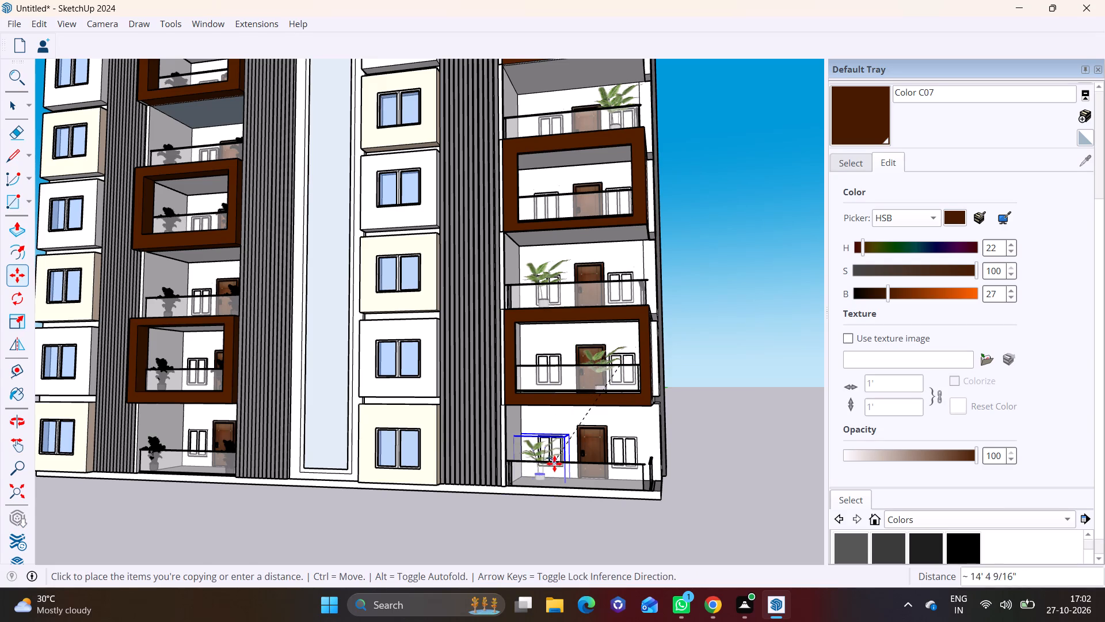
left_click(550, 462)
Raise the ground-floor planter slightly and bring it forward about 3' toward the glass railing.
middle_click_drag(738, 511, 580, 544)
scroll(501, 506, "up", 5)
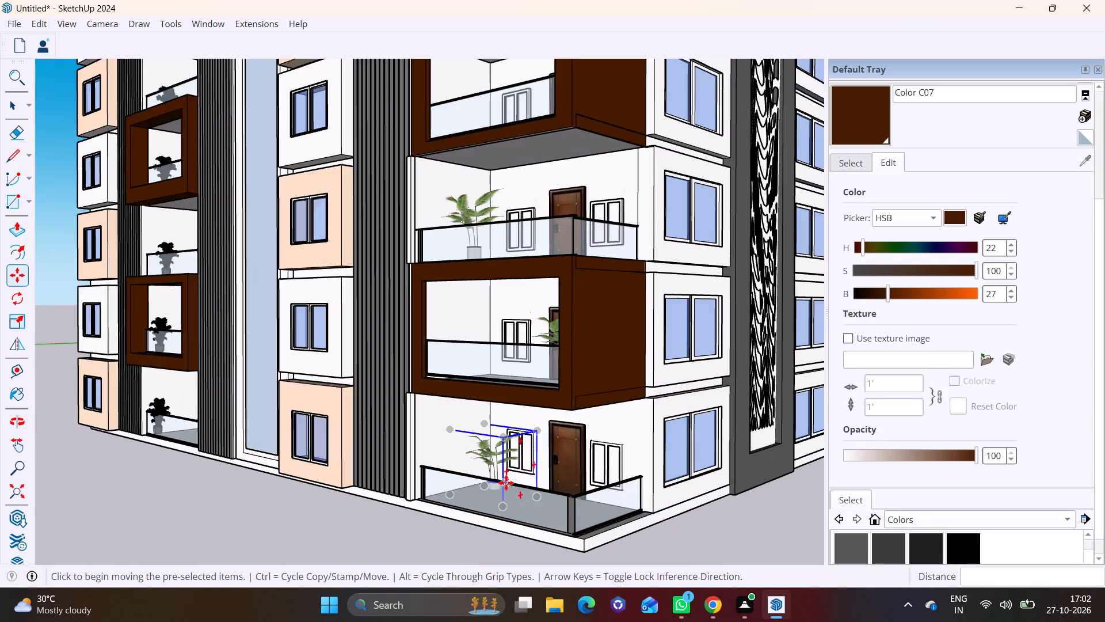
scroll(506, 483, "up", 6)
middle_click_drag(502, 483, 639, 478)
left_click(575, 403)
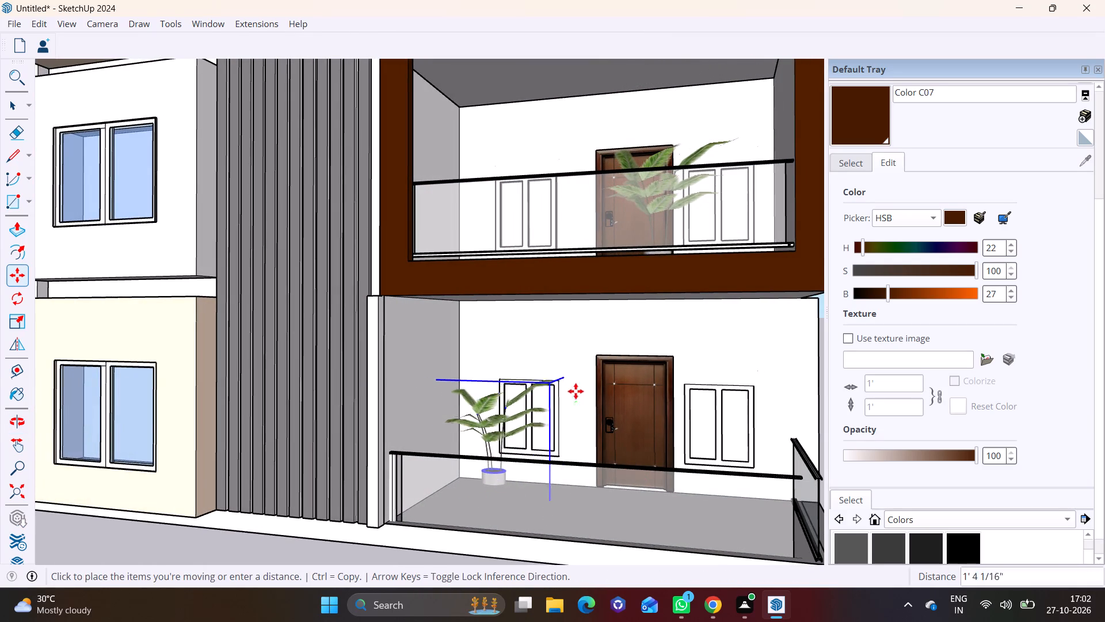
left_click(578, 376)
left_click(548, 496)
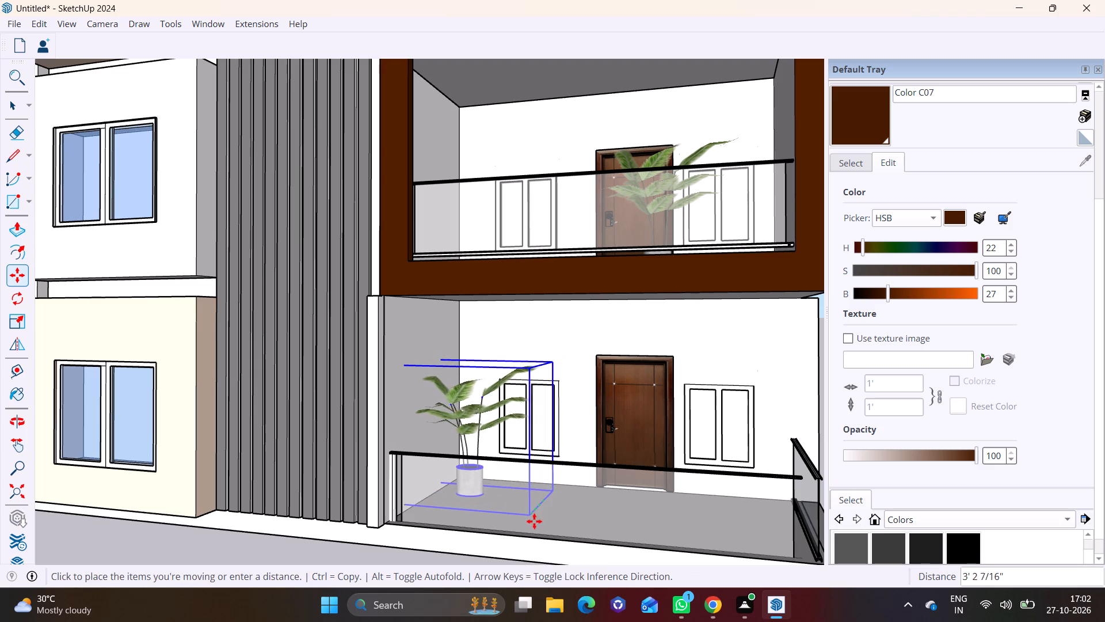
left_click(529, 528)
Move the planter on the lowest framed balcony about 9' toward the balcony's right front corner.
scroll(612, 366, "down", 4)
middle_click_drag(618, 368, 630, 517)
scroll(665, 392, "up", 2)
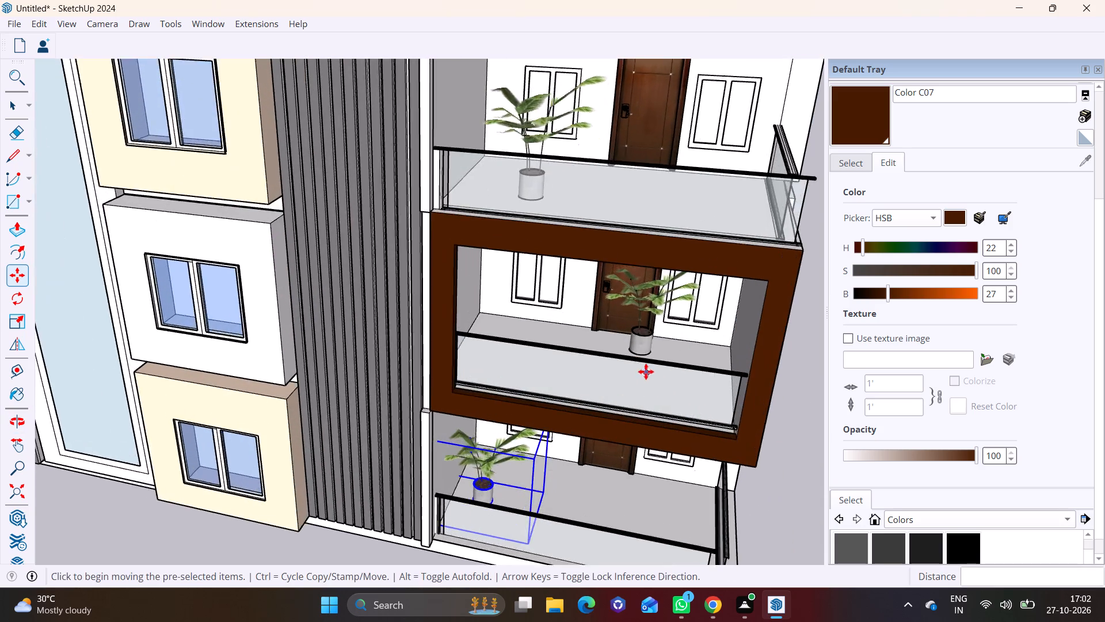
scroll(646, 371, "up", 3)
middle_click_drag(645, 367, 550, 379, "shift")
key("space")
left_click(573, 347)
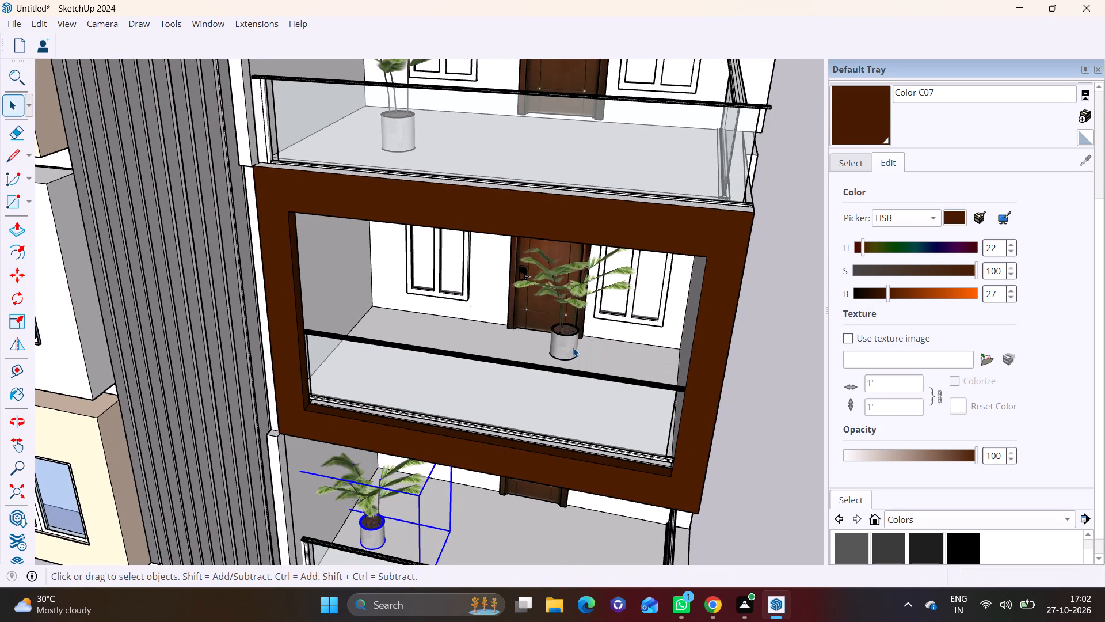
key("m")
left_click(567, 349)
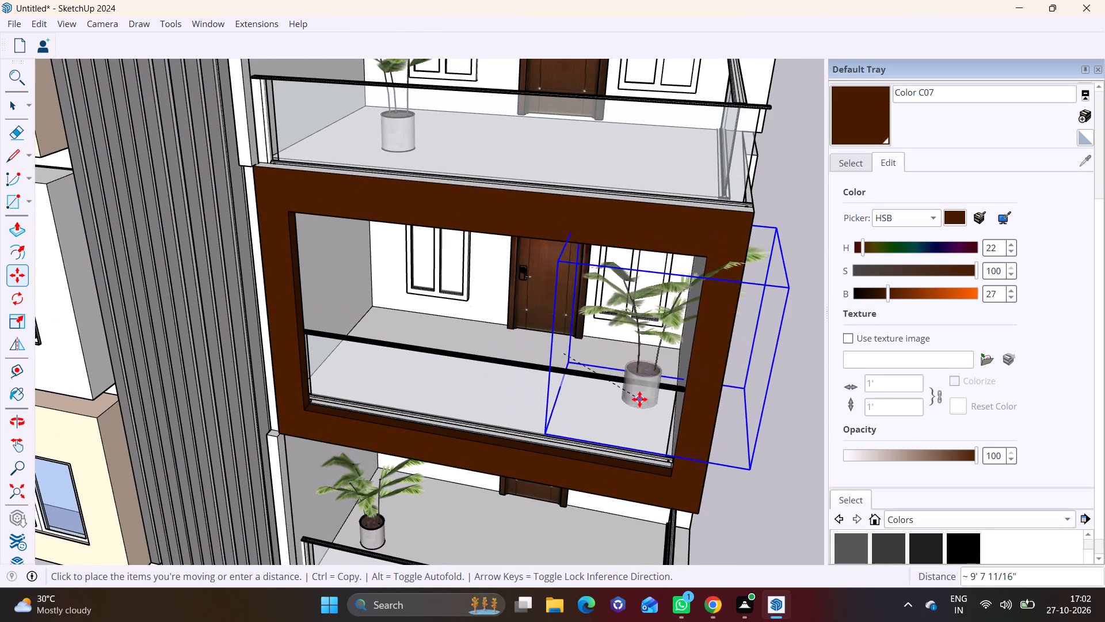
middle_click_drag(627, 400, 667, 317)
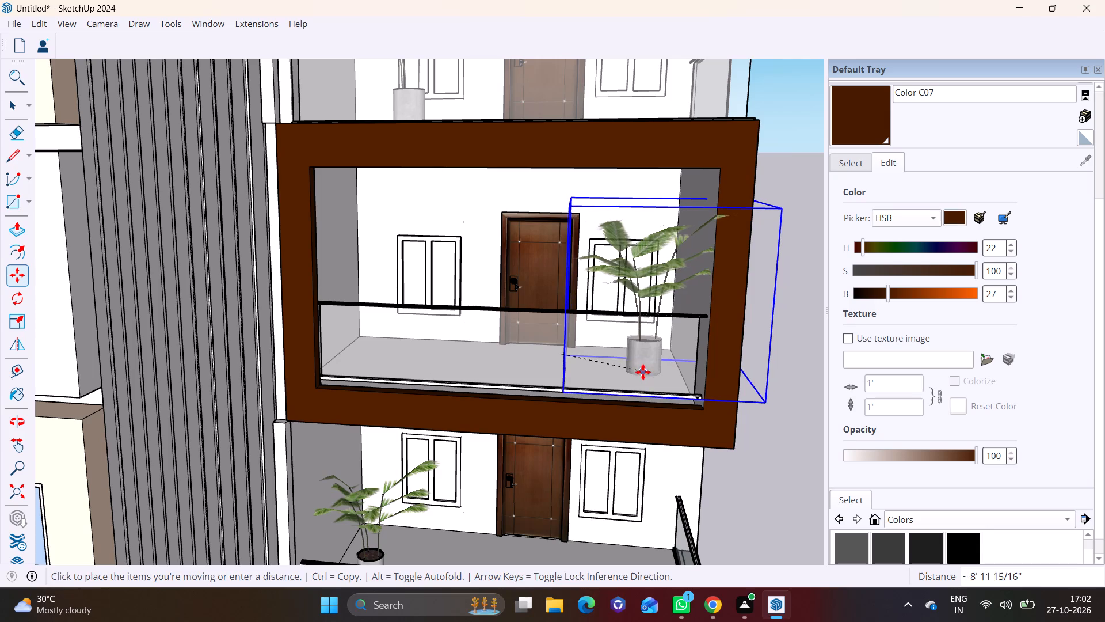
left_click(641, 370)
key("space")
left_click(804, 347)
Move the planter on the lowest framed balcony about 1' 11" back from the glass railing.
middle_click_drag(775, 361, 508, 372)
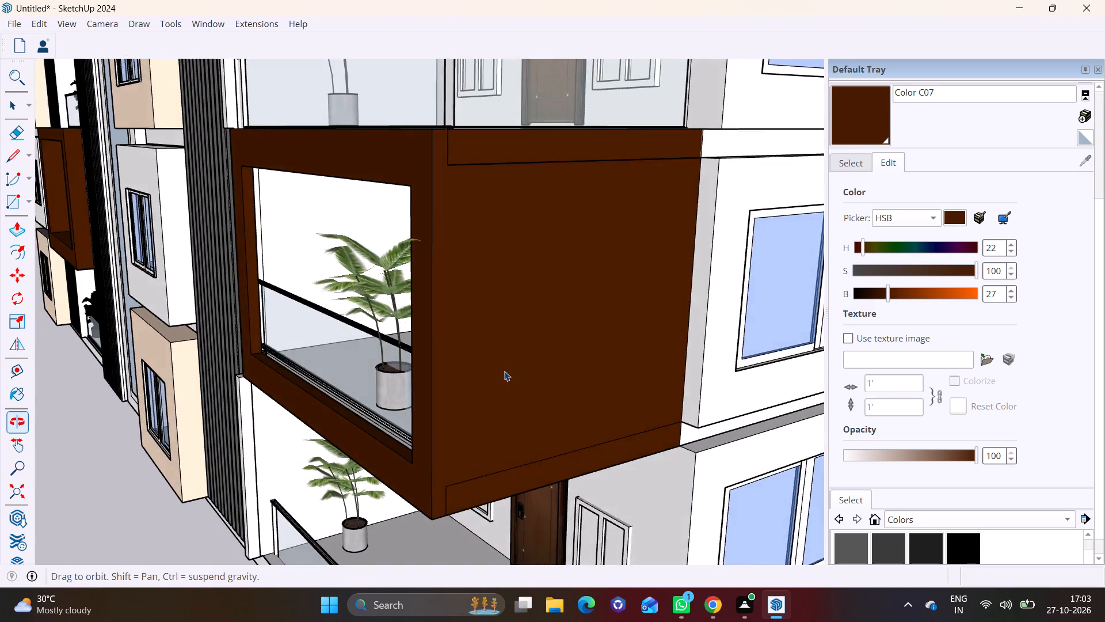
scroll(456, 371, "down", 3)
middle_click_drag(448, 382, 617, 323)
scroll(559, 346, "up", 5)
middle_click_drag(616, 324, 662, 317)
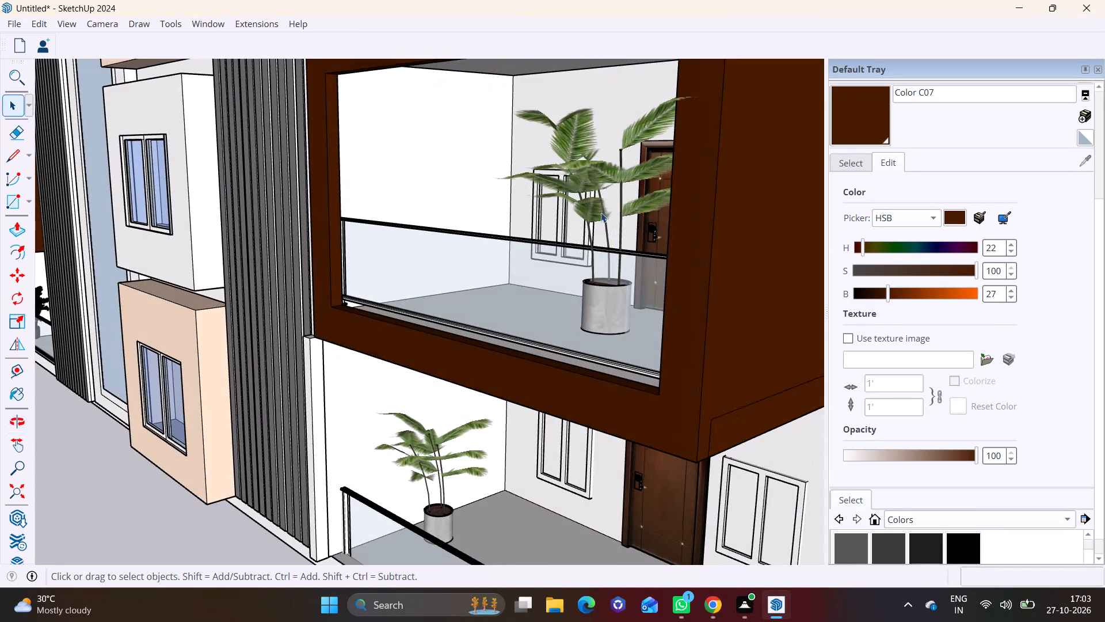
left_click(601, 213)
middle_click_drag(638, 347, 688, 310)
key("m")
middle_click_drag(672, 315, 688, 354)
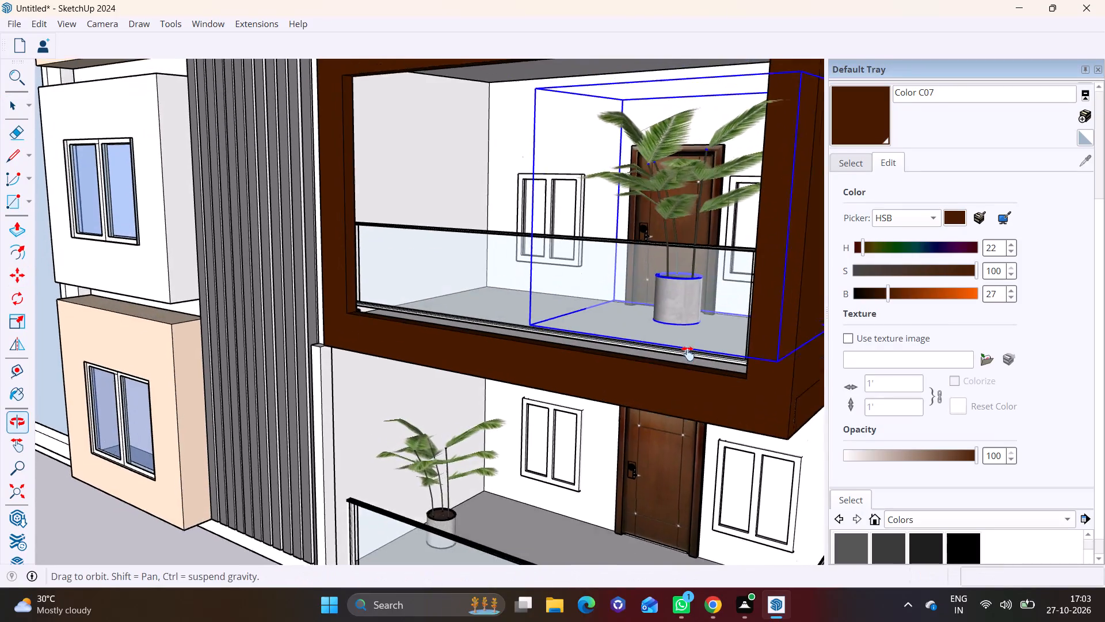
middle_click_drag(688, 354, 693, 450)
left_click(638, 414)
left_click(661, 396)
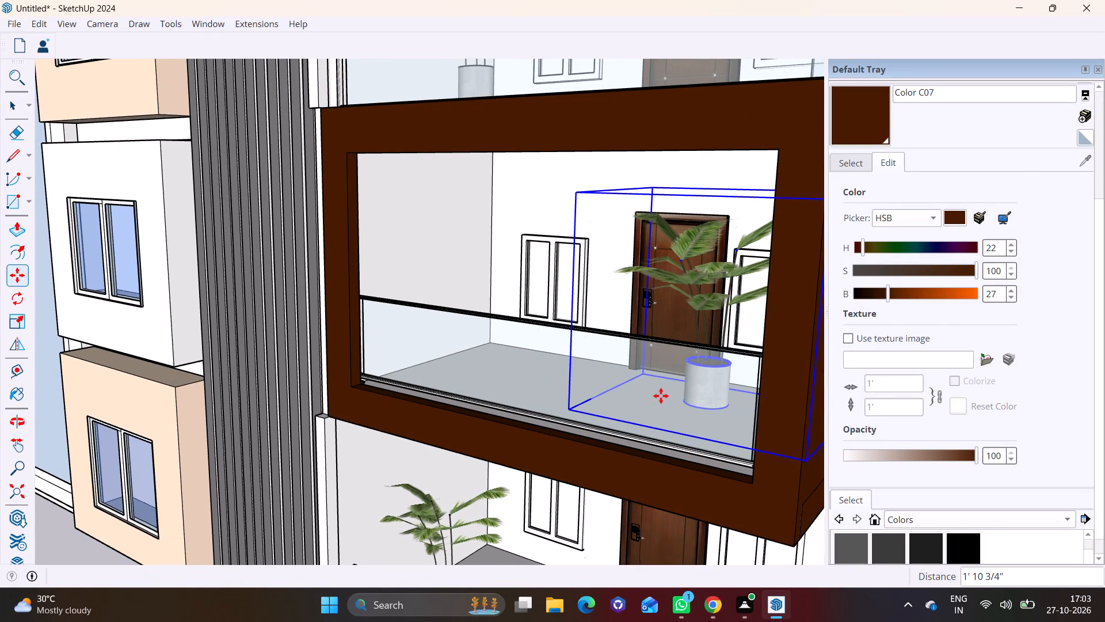
Lower the framed balcony's planter about 1' 2" toward the floor and shift it slightly further back from the railing.
middle_click_drag(702, 388, 734, 319)
left_click(734, 244)
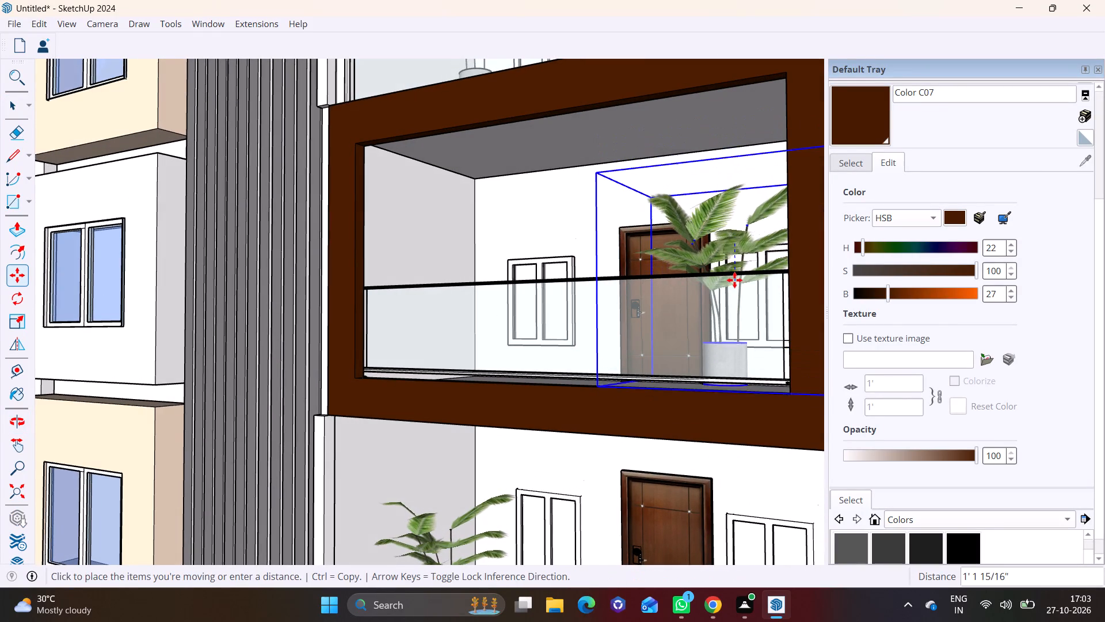
left_click(734, 280)
middle_click_drag(708, 381, 641, 560)
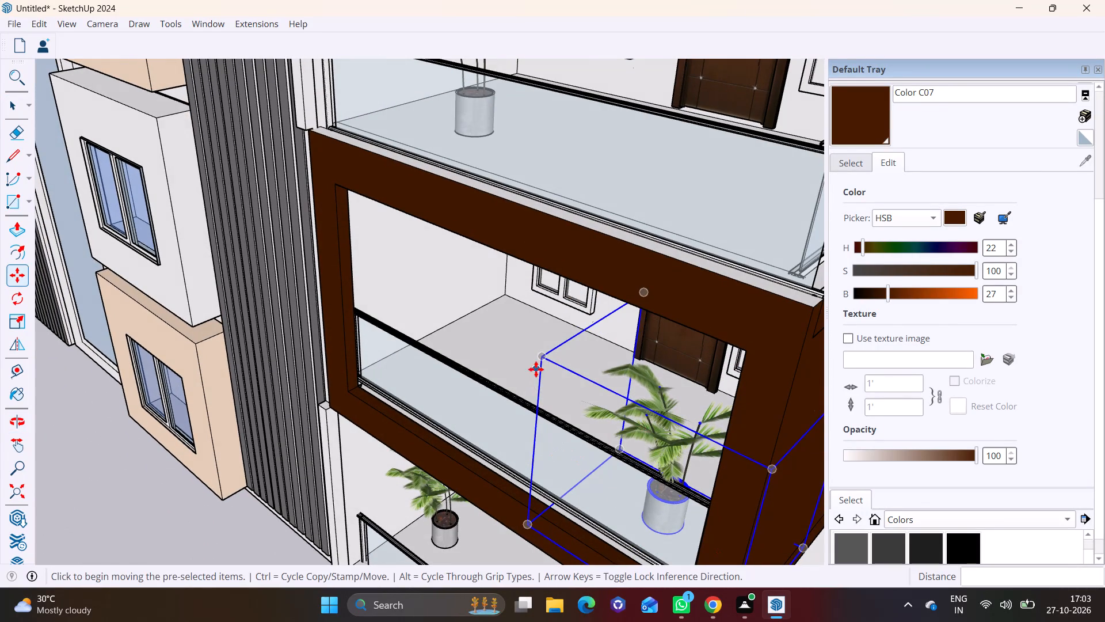
left_click(536, 369)
left_click(550, 348)
key("space")
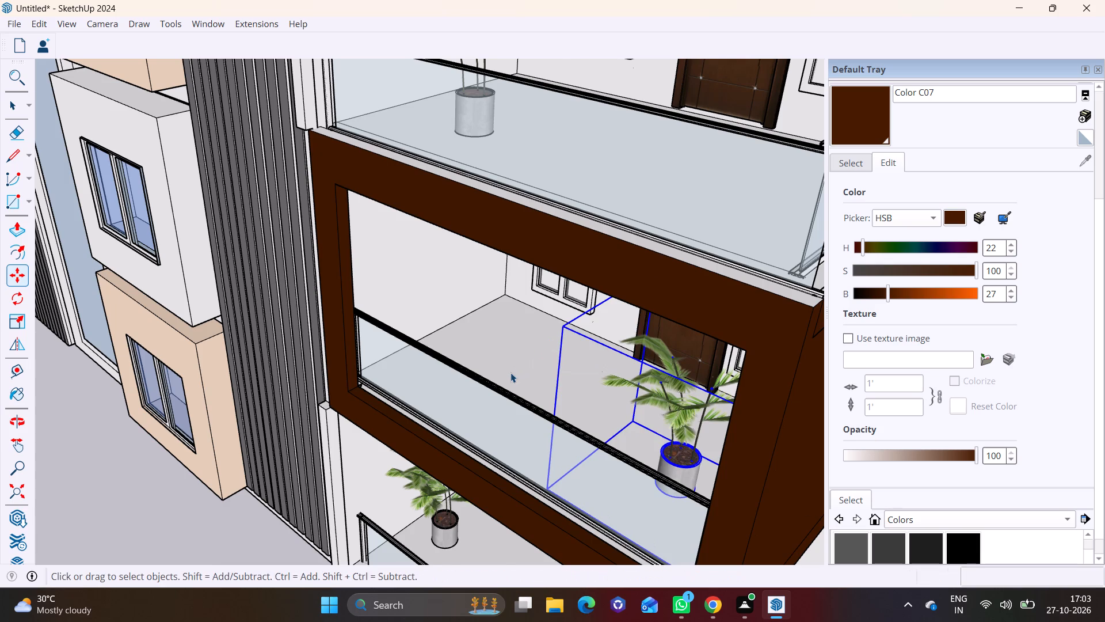
left_click(510, 373)
Examine the planter placement on the lower front balconies from the front and around the building corner.
scroll(510, 373, "down", 6)
middle_click_drag(584, 466, 720, 336)
left_click(781, 416)
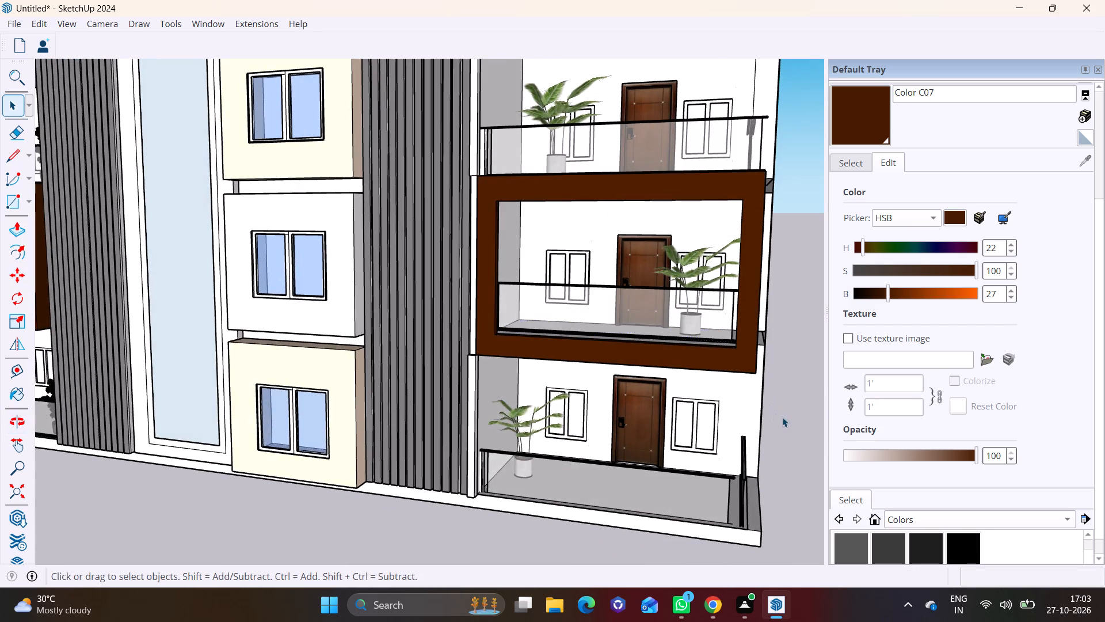
scroll(768, 414, "down", 2)
middle_click_drag(766, 416, 573, 378)
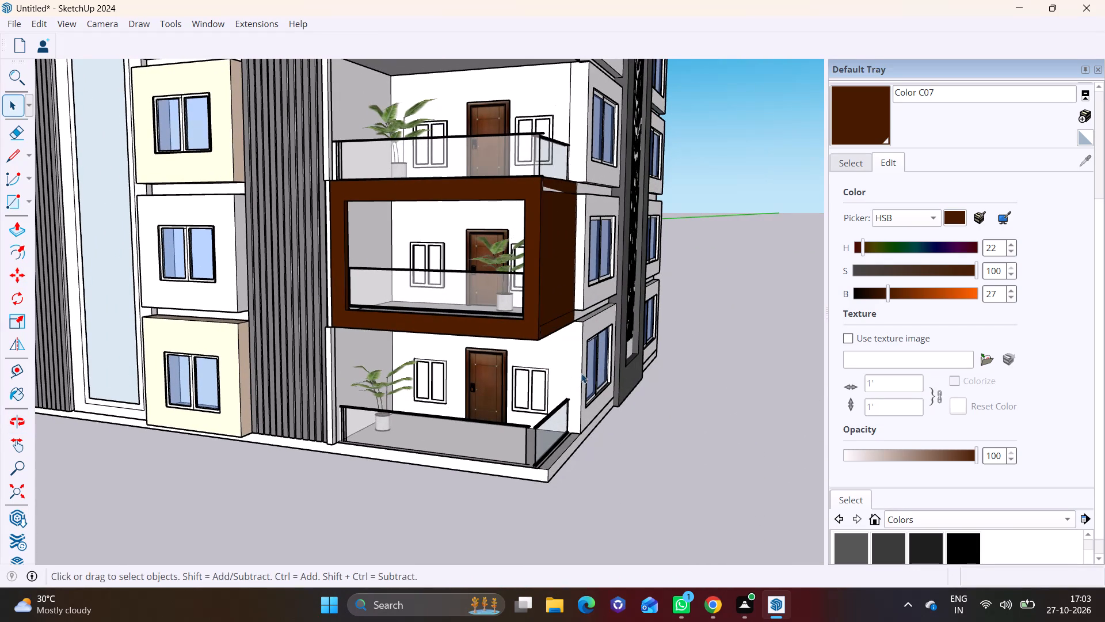
middle_click_drag(601, 347, 486, 351)
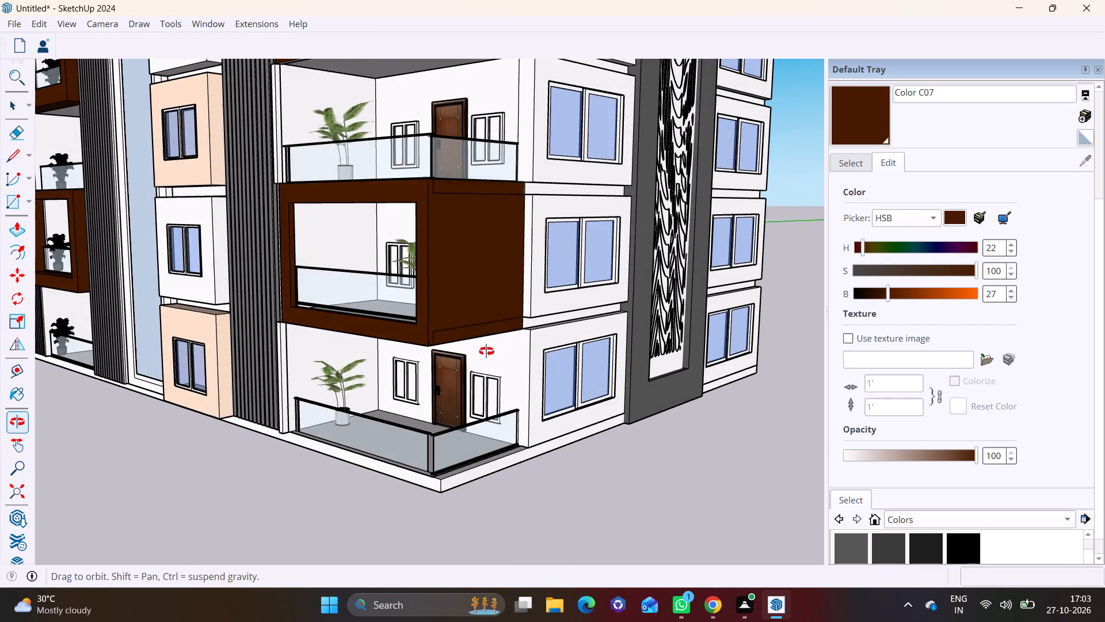
middle_click_drag(486, 351, 486, 352)
scroll(491, 354, "down", 5)
middle_click_drag(502, 381, 527, 331)
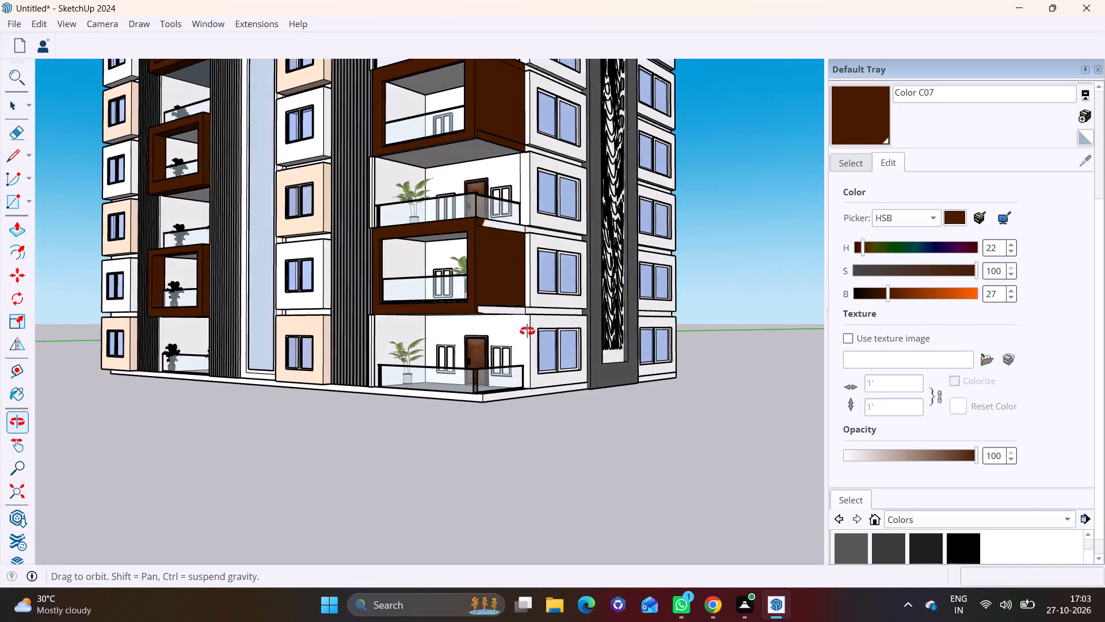
middle_click_drag(527, 331, 536, 328)
scroll(487, 358, "up", 4)
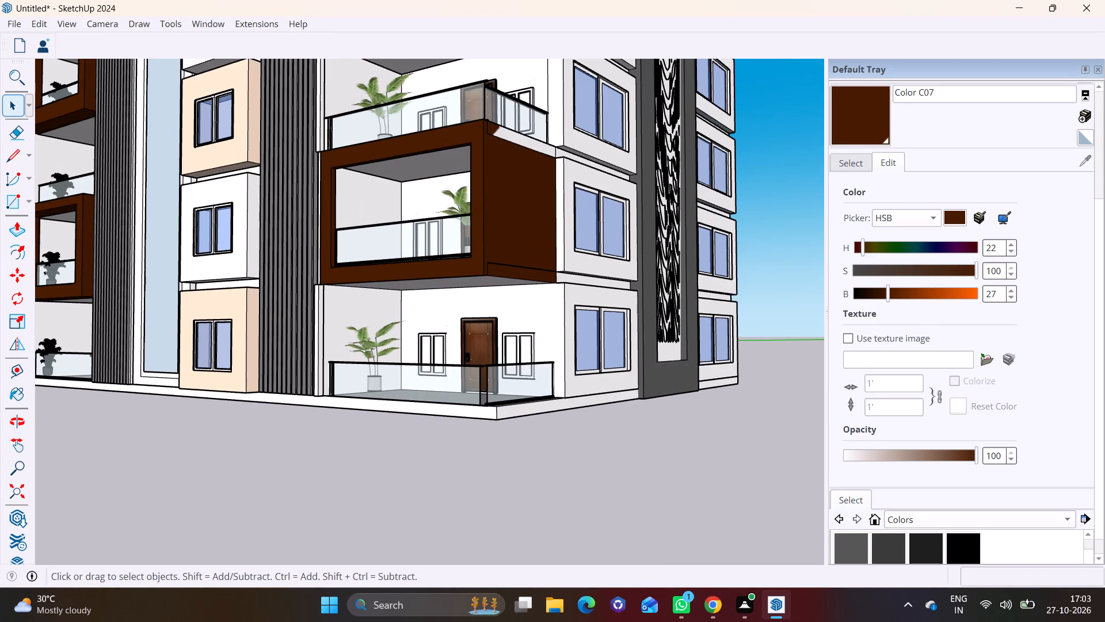
scroll(503, 422, "down", 5)
middle_click_drag(548, 435, 595, 519)
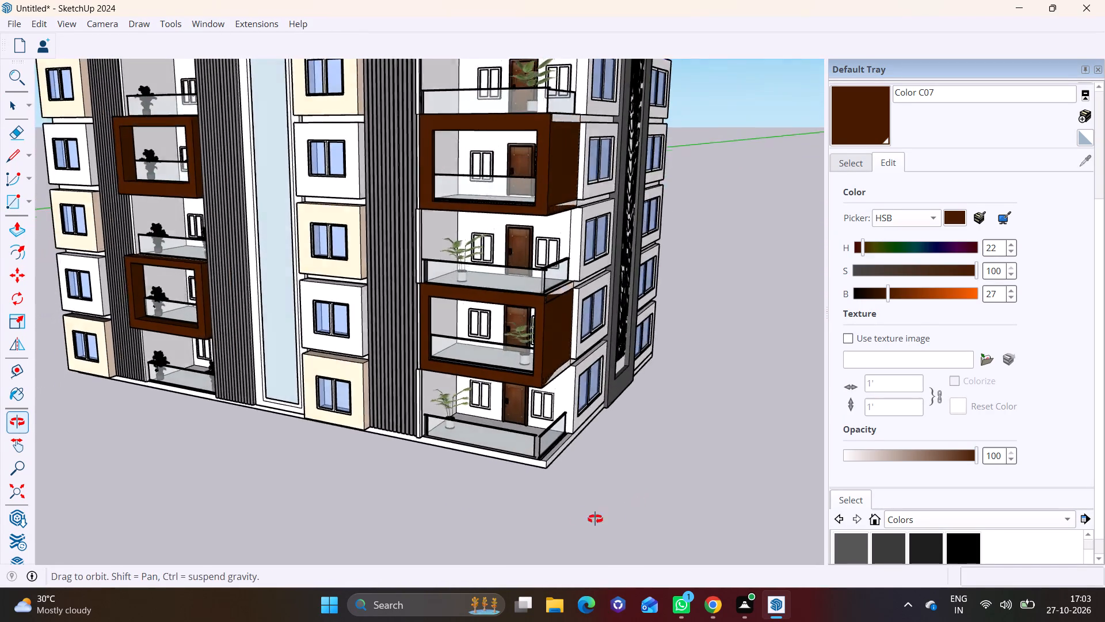
middle_click_drag(595, 519, 574, 502)
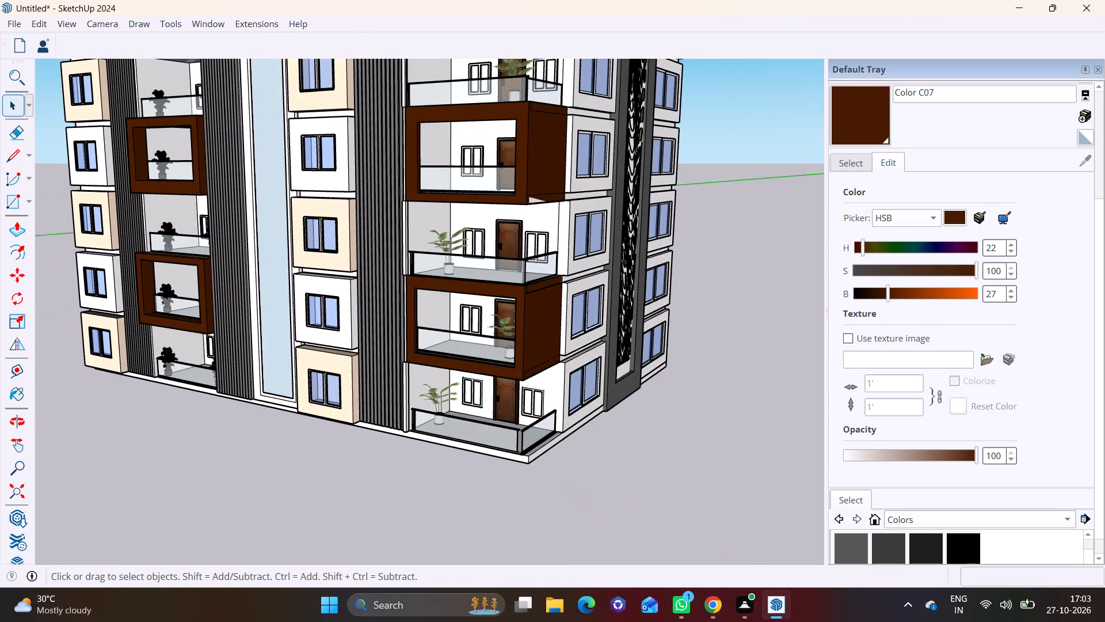
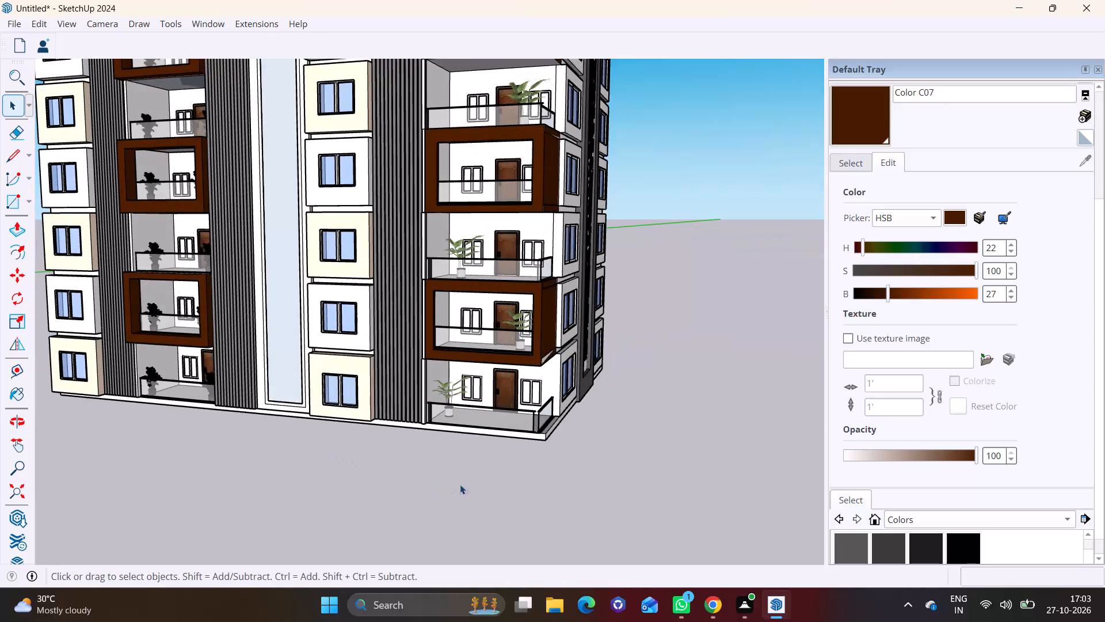
Open the building's base slab for editing and extend its edge on the patterned-strip side outward about 15' 7".
middle_click_drag(454, 481, 275, 470)
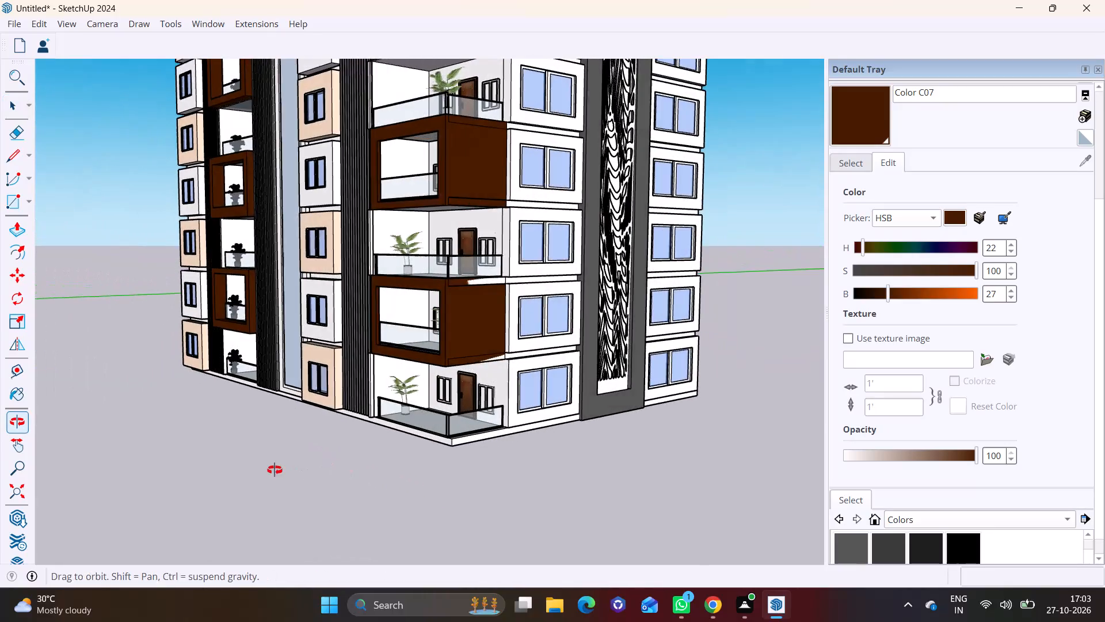
middle_click_drag(275, 470, 280, 470)
scroll(586, 443, "up", 3)
middle_click_drag(591, 438, 426, 414, "shift")
scroll(398, 409, "up", 2)
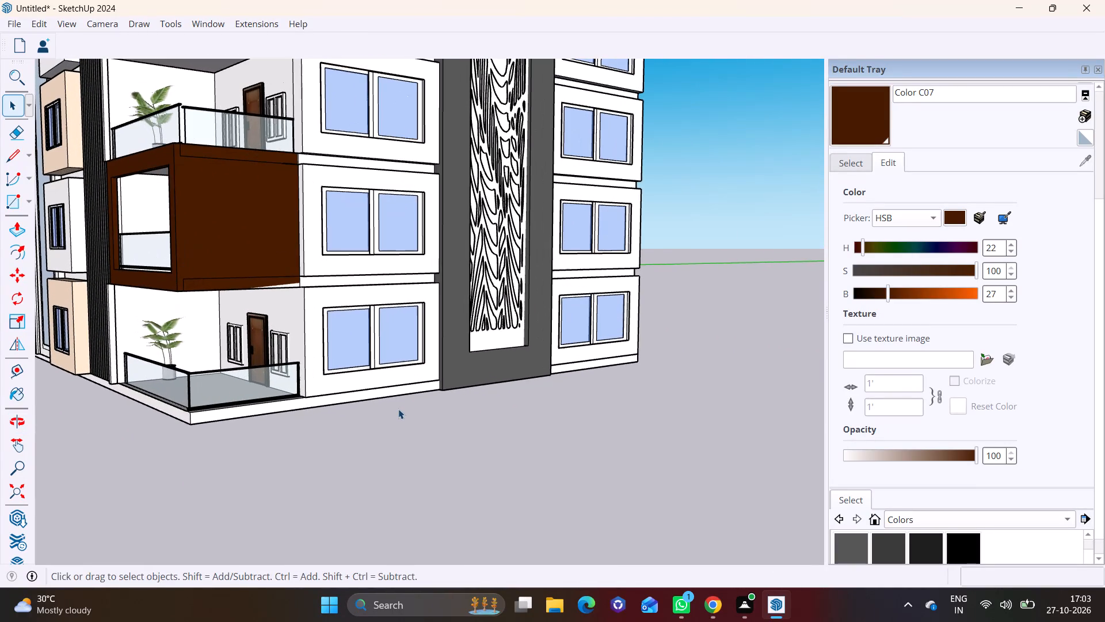
middle_click_drag(401, 405, 350, 335)
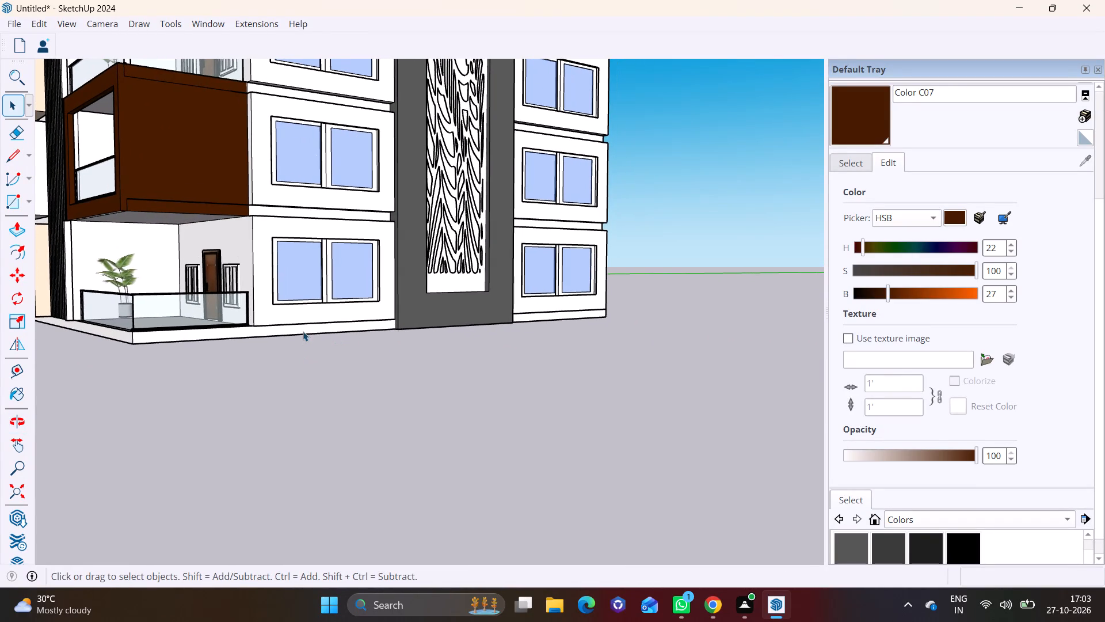
left_click(306, 328)
double_click(306, 328)
left_click(306, 328)
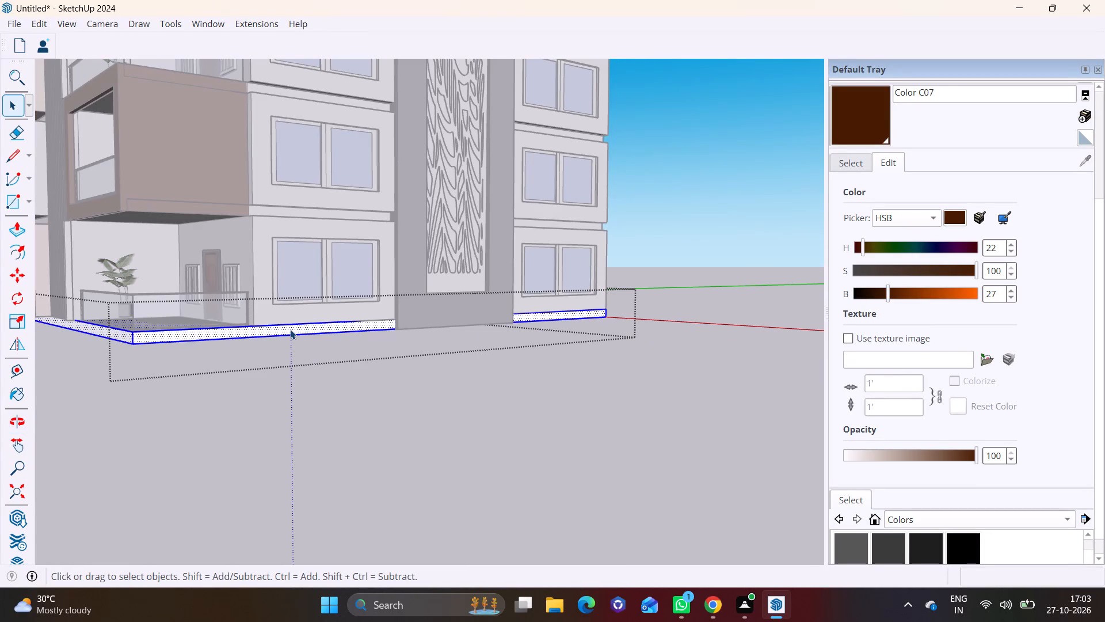
left_click(290, 329)
left_click(17, 227)
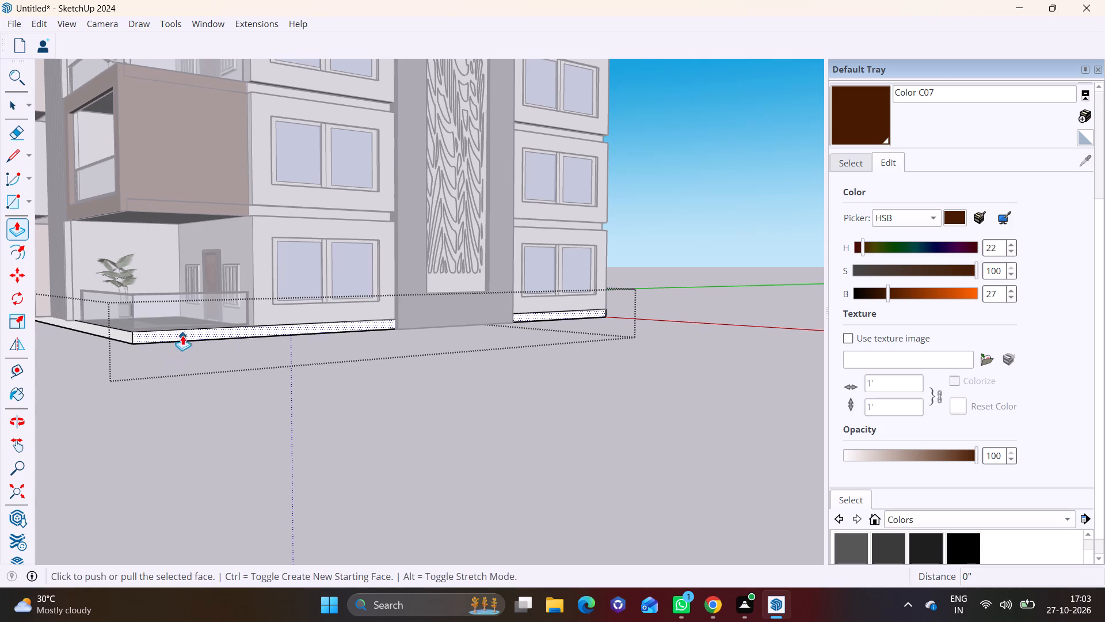
left_click(184, 332)
left_click(258, 359)
Extend the base slab's front edge, below the balconies, outward about 16' 4".
scroll(228, 347, "down", 2)
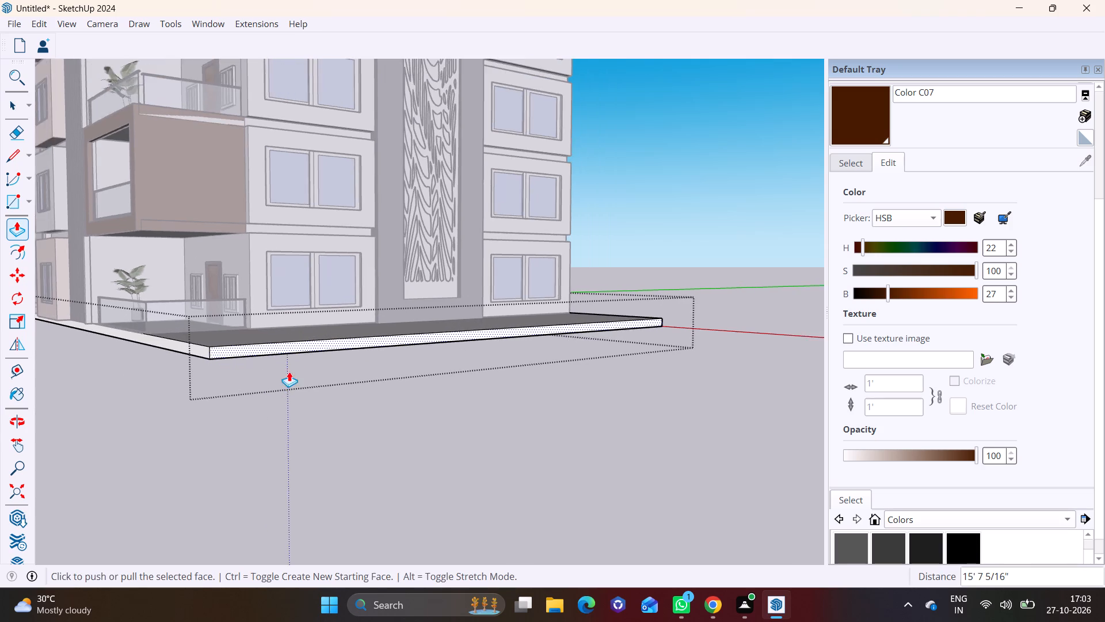
middle_click_drag(294, 371, 600, 443)
middle_click_drag(512, 443, 471, 510)
key("space")
left_click(375, 472)
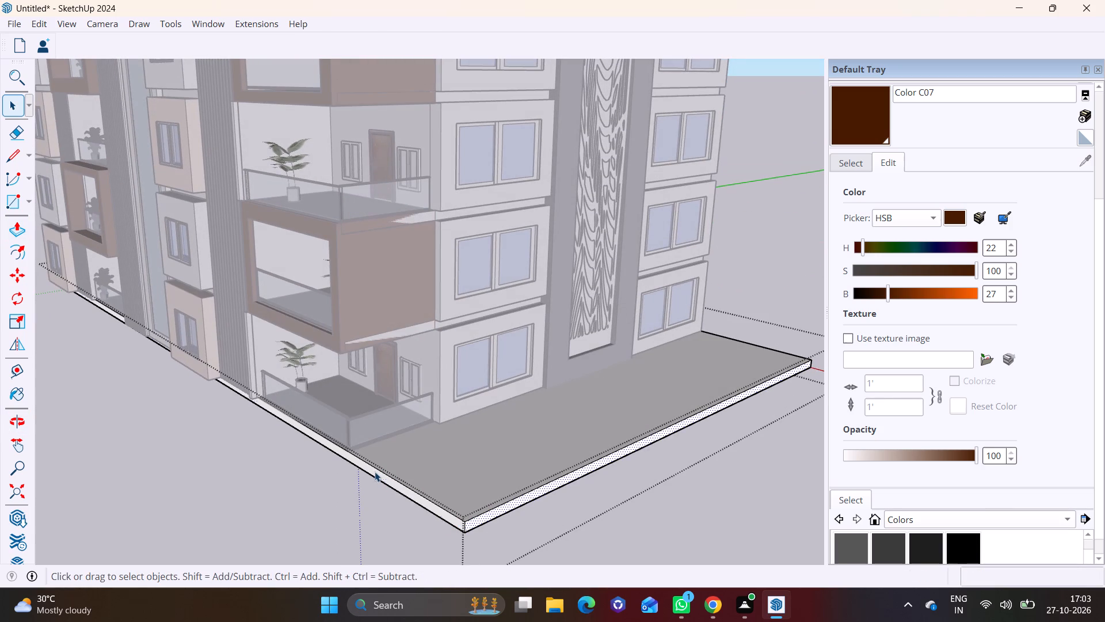
left_click(375, 472)
left_click(399, 485)
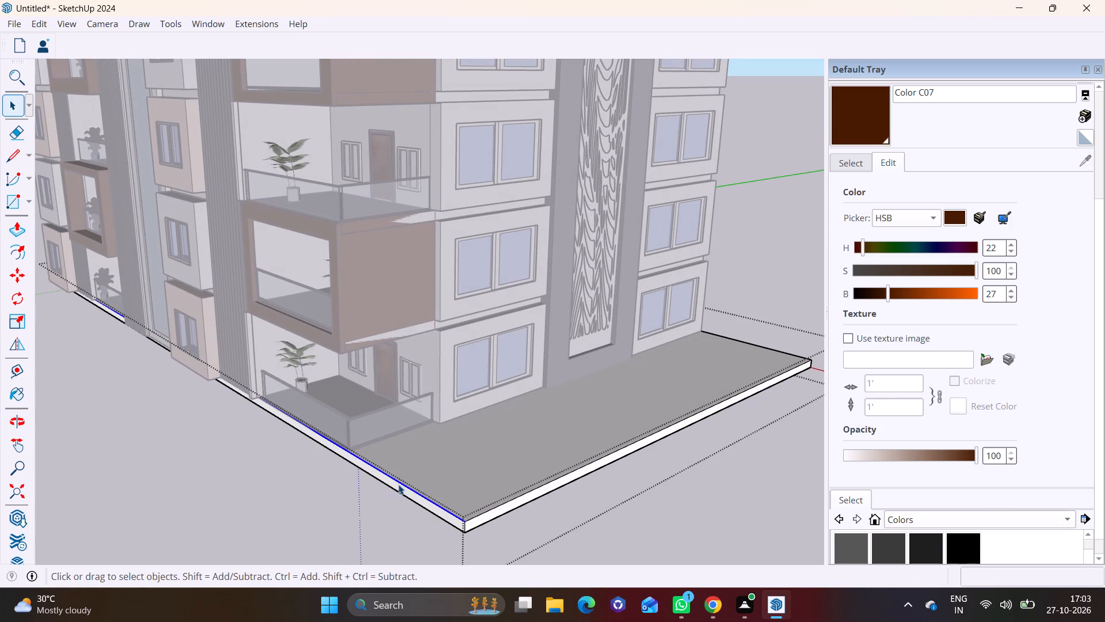
left_click(394, 484)
left_click(16, 229)
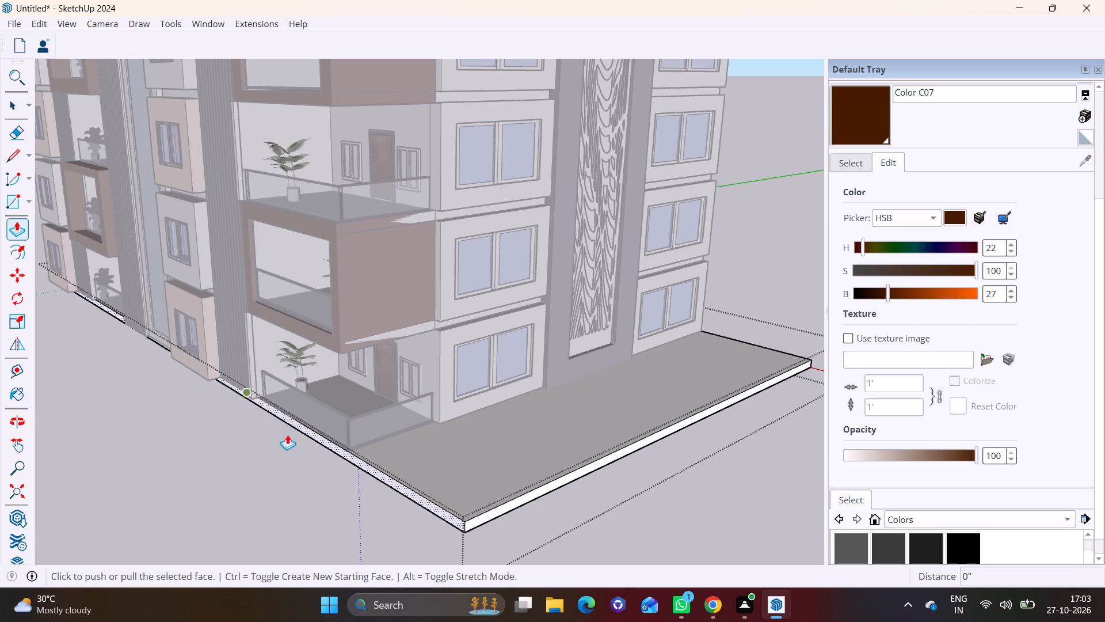
left_click(376, 472)
left_click(199, 494)
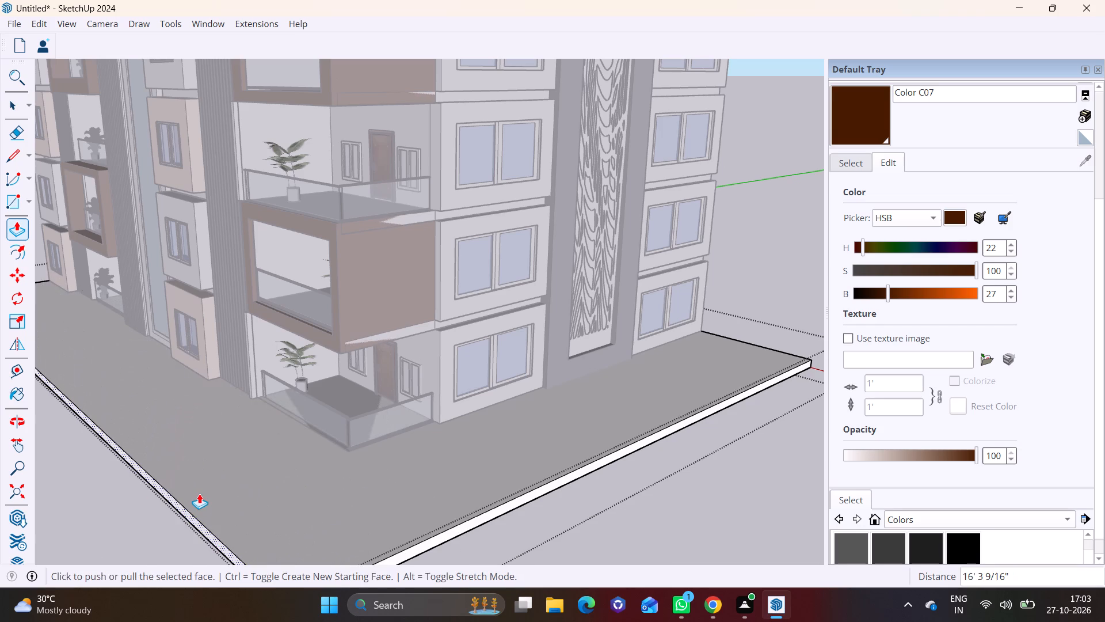
Extend the base slab's edge outward along the blank side wall next to the front facade.
scroll(245, 481, "down", 8)
middle_click_drag(284, 487, 718, 399)
middle_click_drag(216, 391, 342, 331)
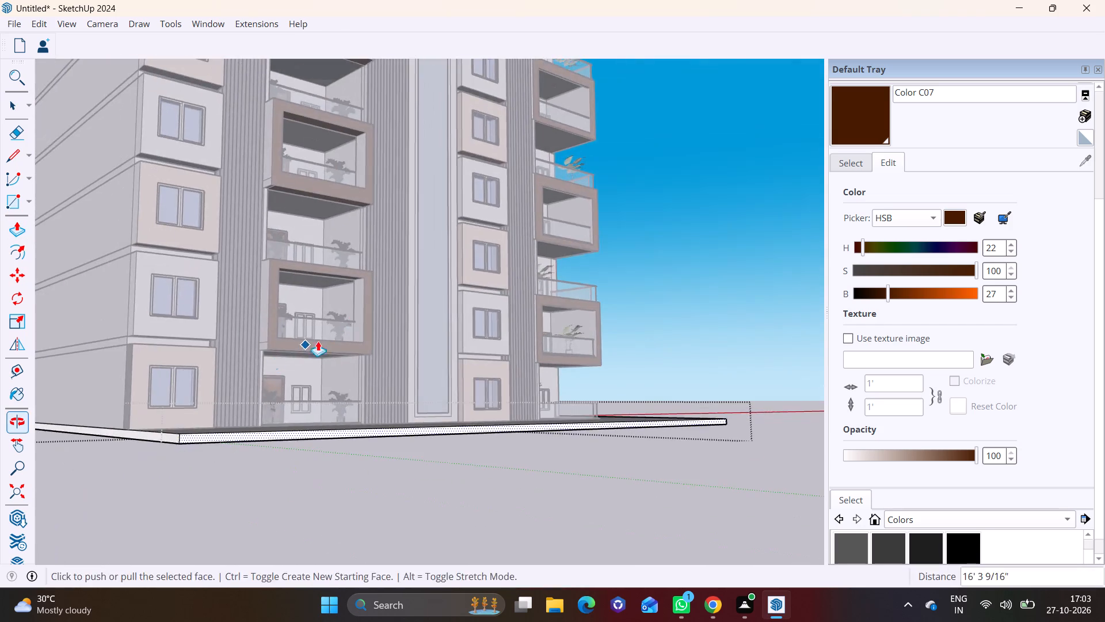
middle_click_drag(252, 378, 478, 482)
middle_click_drag(318, 493, 334, 338)
middle_click_drag(379, 423, 226, 472)
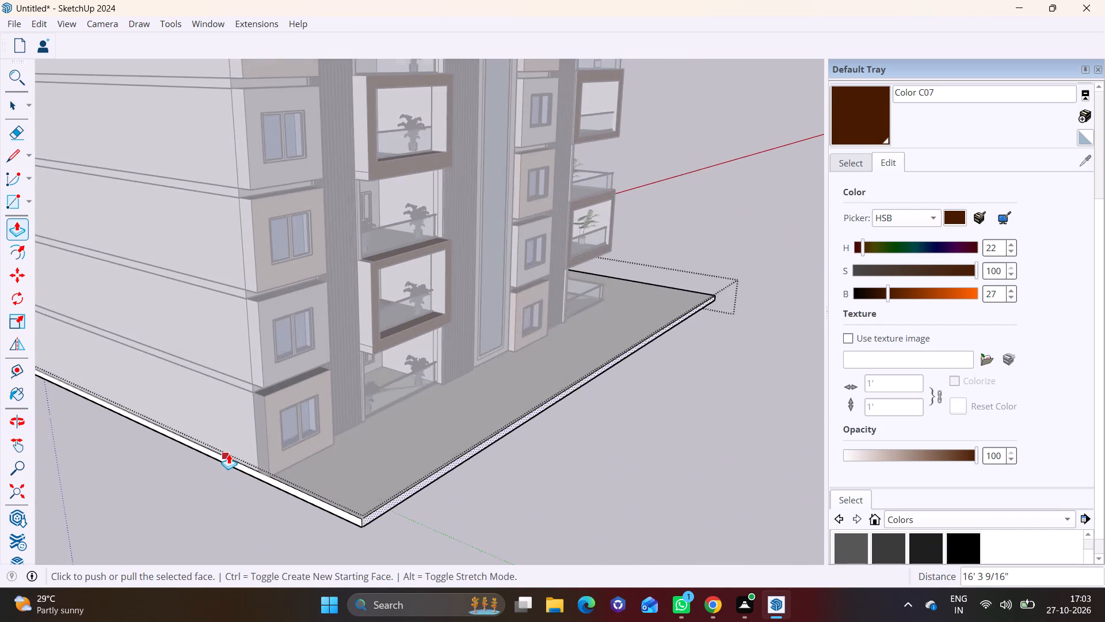
scroll(228, 454, "up", 5)
middle_click_drag(230, 454, 304, 321, "shift")
key("space")
left_click(325, 340)
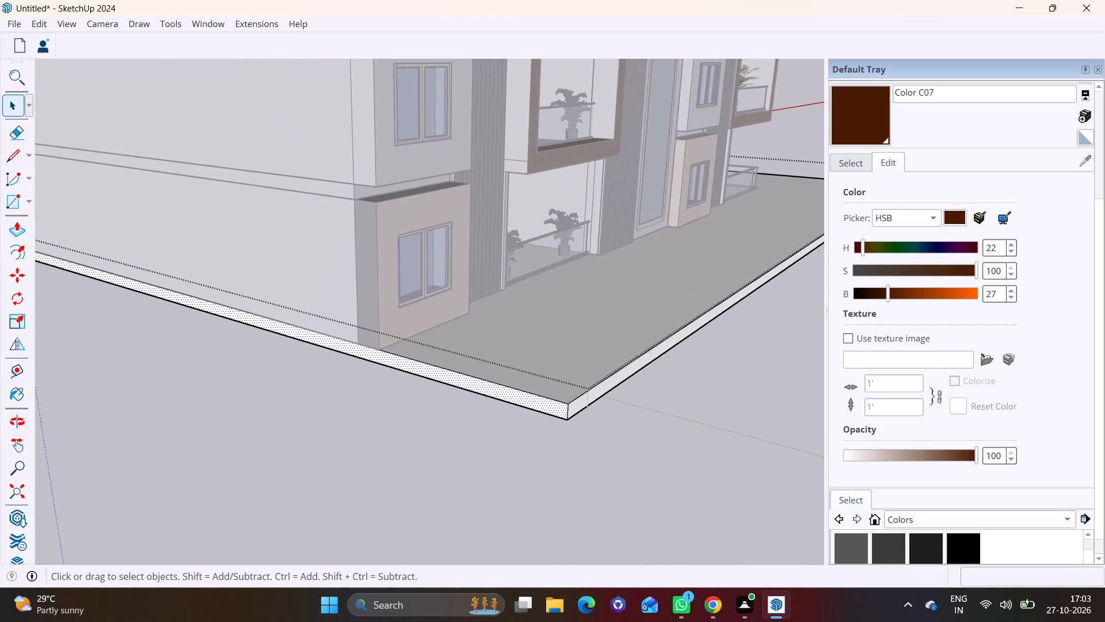
left_click(12, 223)
left_click(195, 303)
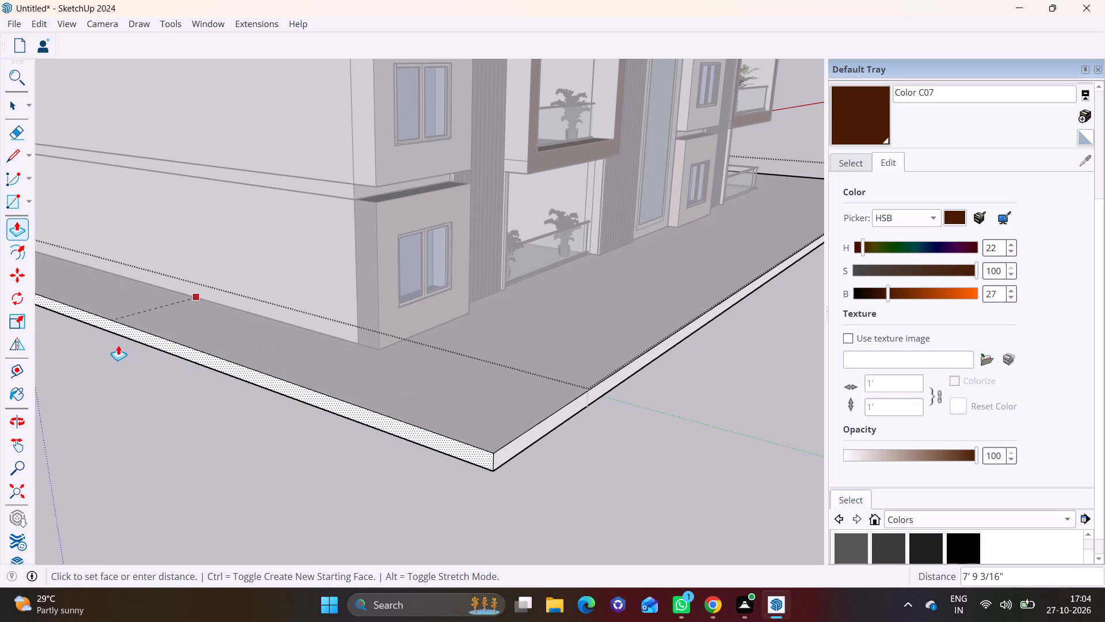
left_click(91, 357)
Extend the base slab's rear edge outward about 13' 1" and finish editing the slab.
scroll(147, 374, "down", 10)
middle_click_drag(177, 393, 585, 390)
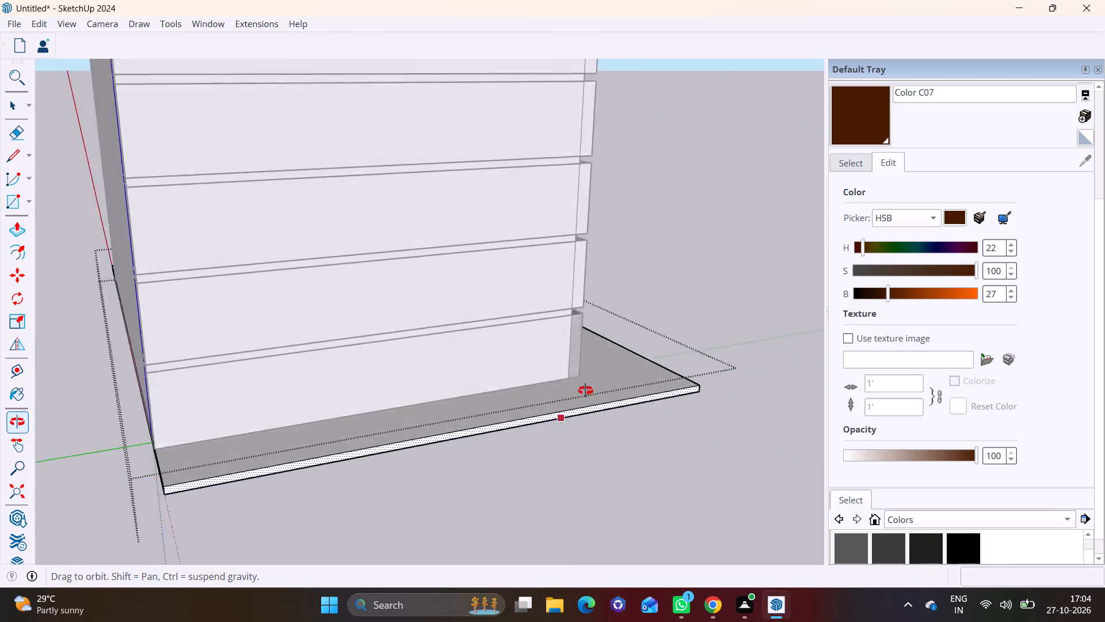
middle_click_drag(585, 390, 647, 390)
scroll(343, 502, "up", 3)
middle_click_drag(349, 500, 373, 404)
key("space")
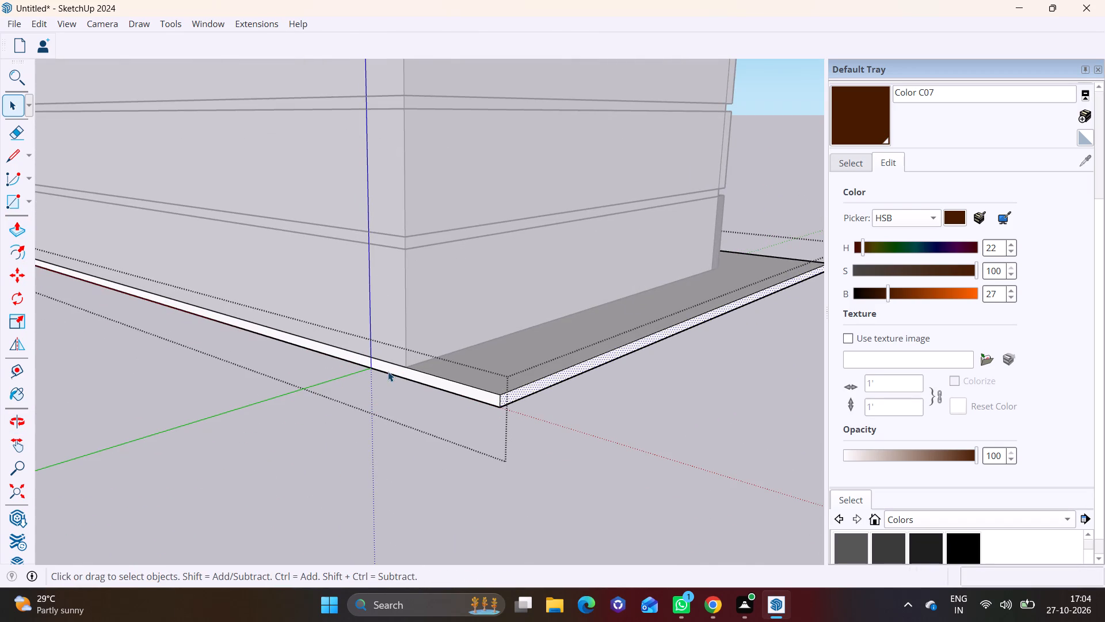
left_click(393, 370)
left_click(18, 238)
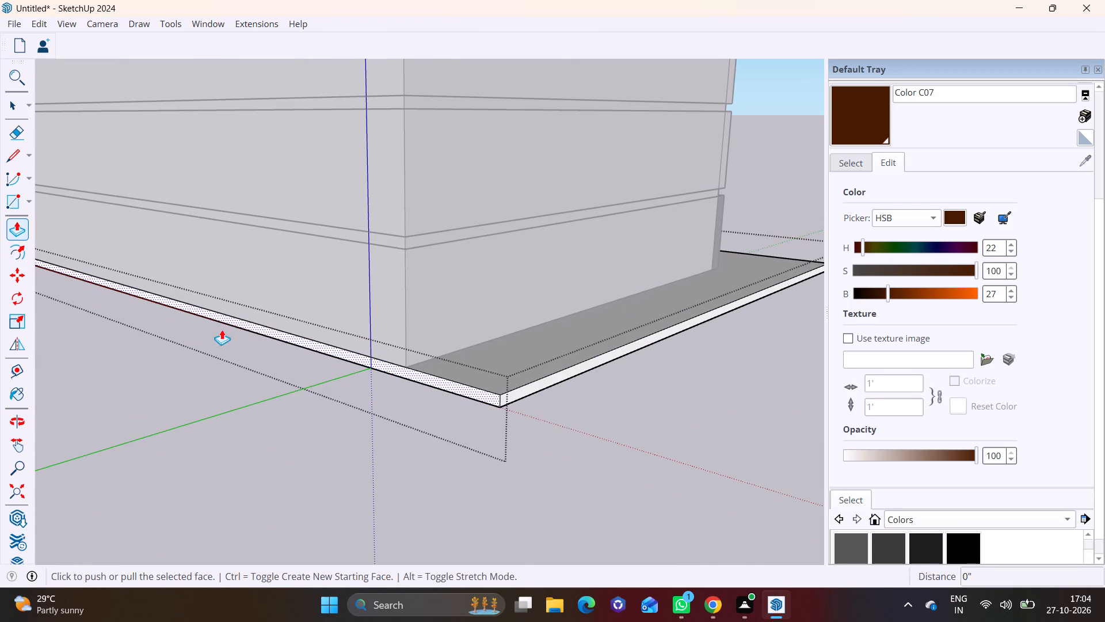
left_click(269, 331)
left_click(153, 377)
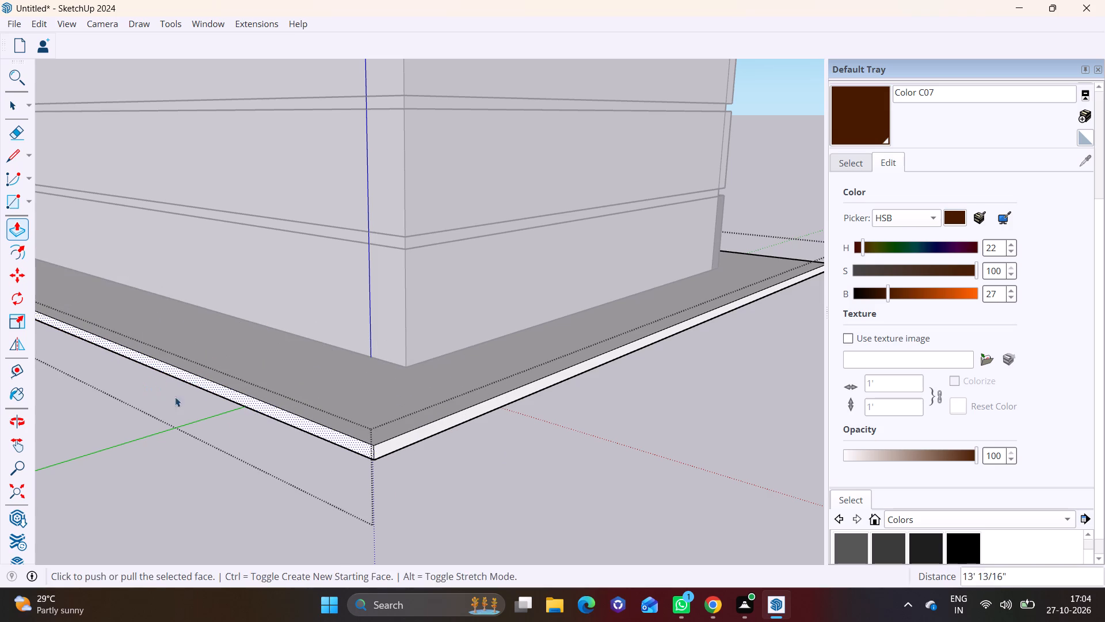
key("space")
left_click(505, 511)
Examine the widened base slab around the building's front and sides and from a distance.
scroll(512, 513, "down", 7)
middle_click_drag(635, 513, 261, 484)
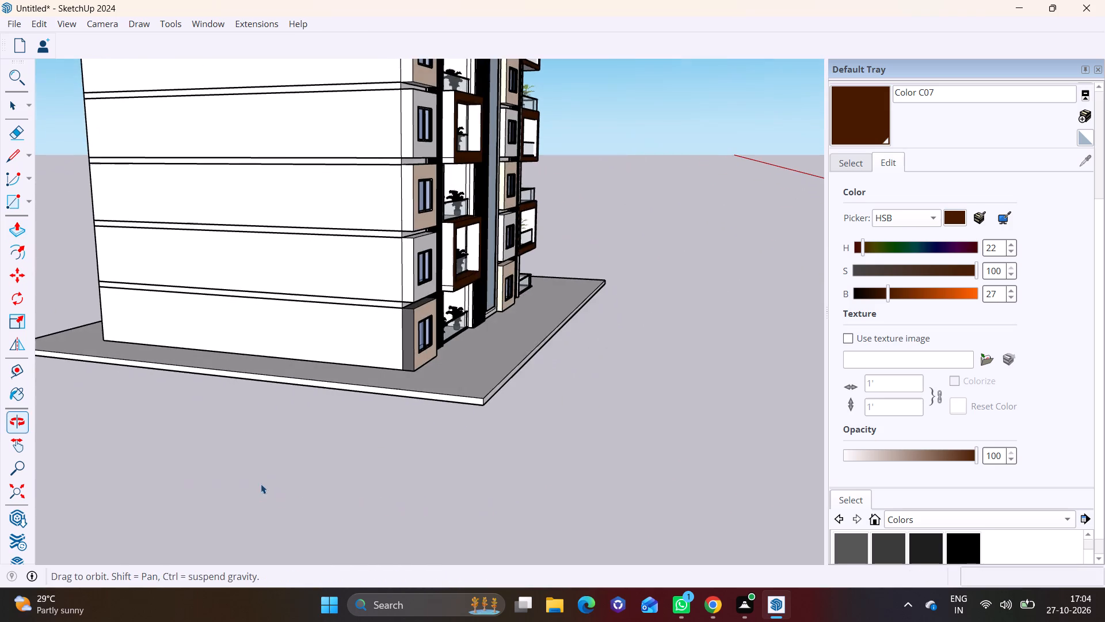
middle_click_drag(261, 484, 256, 496)
scroll(473, 363, "up", 5)
middle_click_drag(534, 363, 295, 360)
scroll(305, 333, "down", 2)
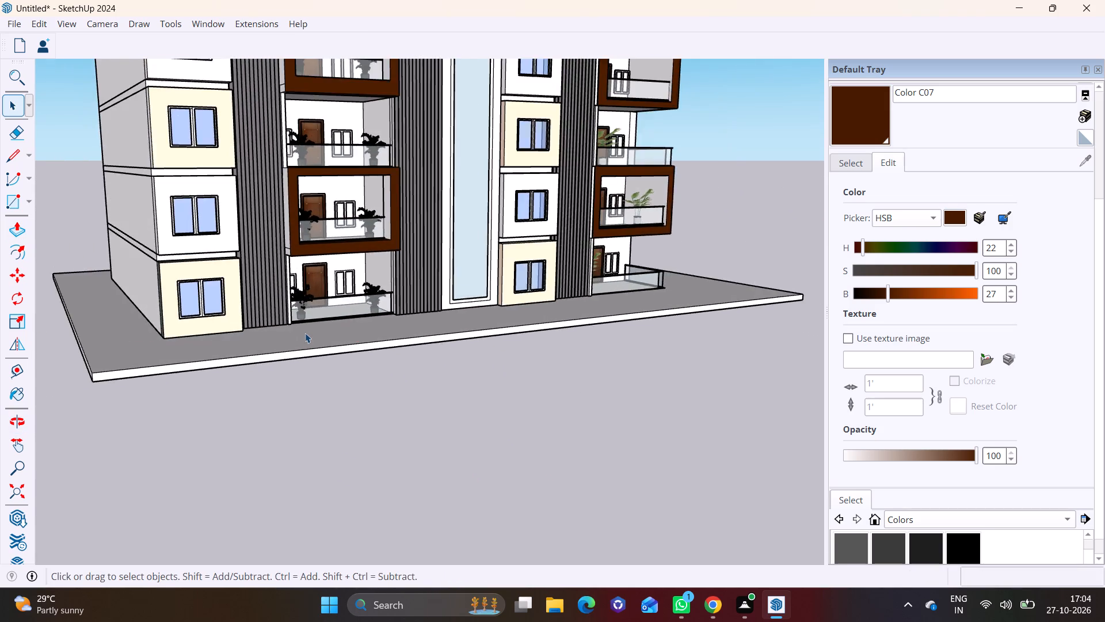
scroll(305, 333, "down", 3)
middle_click_drag(485, 335, 243, 328)
middle_click_drag(463, 332, 348, 435, "shift")
scroll(348, 433, "down", 1)
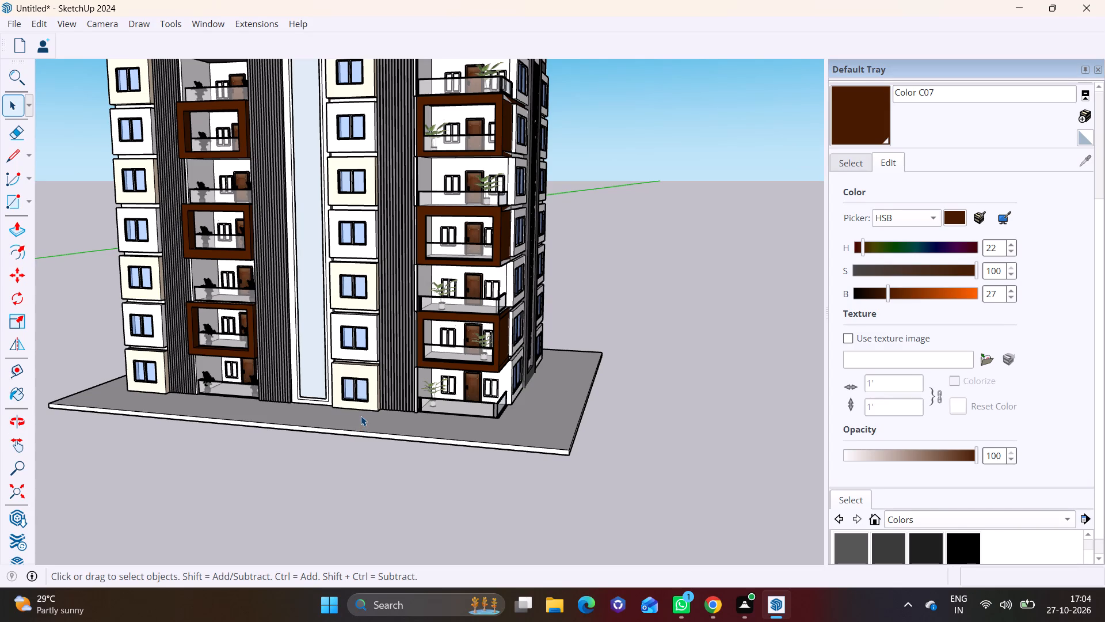
scroll(428, 381, "down", 4)
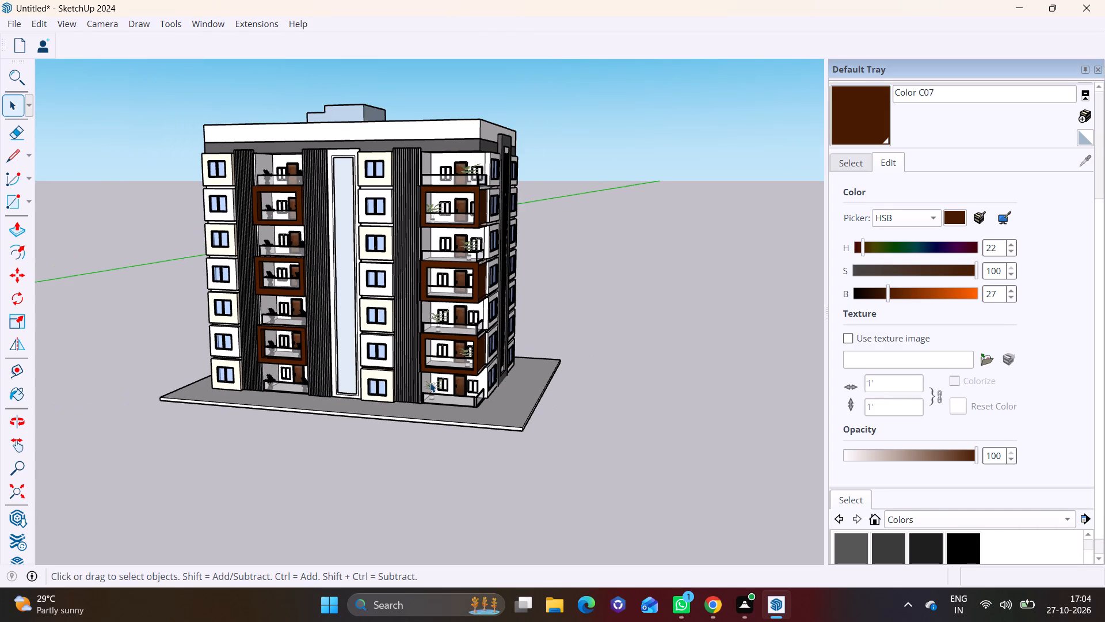
middle_click_drag(430, 382, 307, 403)
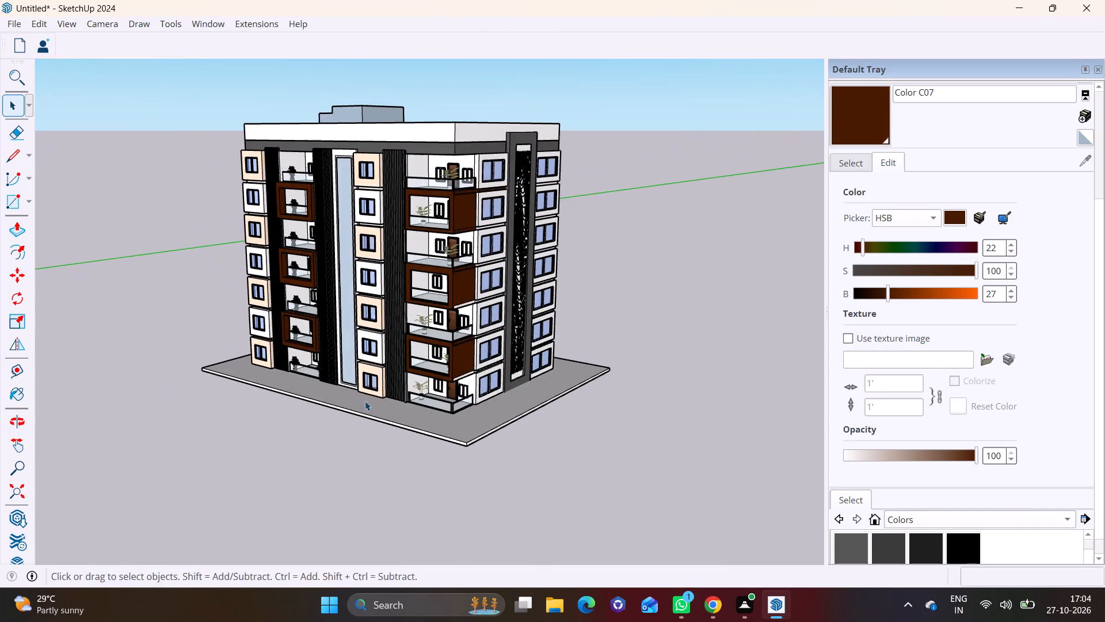
middle_click_drag(533, 400, 345, 412)
Draw a rectangle about 7' 9" by 2' 2" on the slab's rear corner away from the patterned-strip side.
scroll(543, 395, "up", 5)
middle_click_drag(595, 356, 357, 433)
middle_click_drag(362, 369, 302, 469)
scroll(387, 204, "up", 8)
middle_click_drag(384, 224, 316, 366)
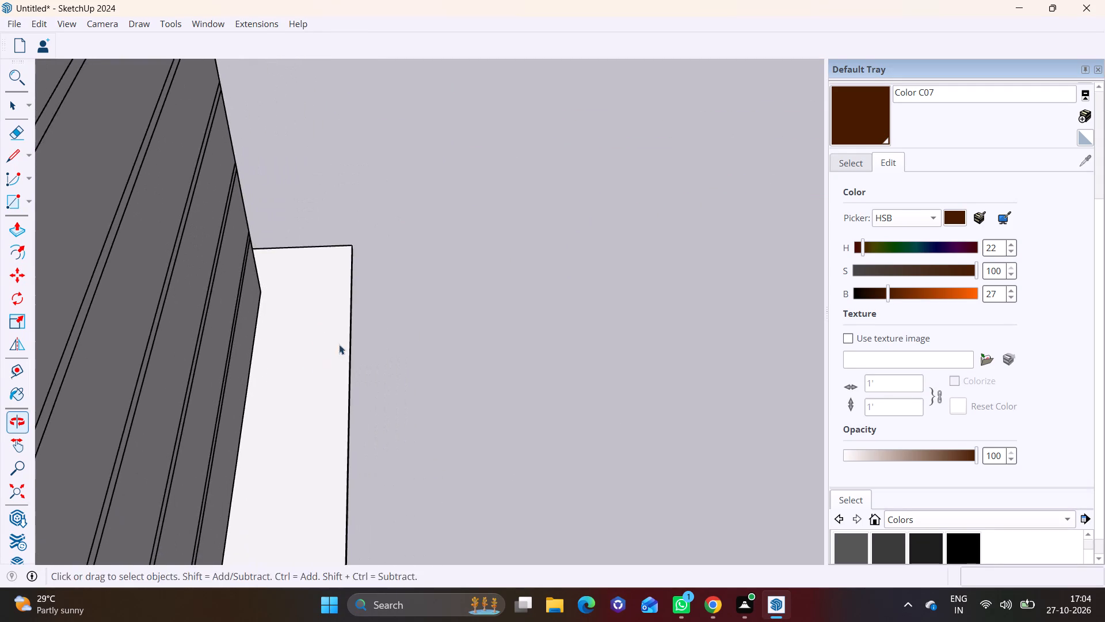
middle_click_drag(339, 344, 234, 324)
scroll(398, 267, "up", 6)
middle_click_drag(394, 275, 288, 262)
scroll(377, 240, "up", 3)
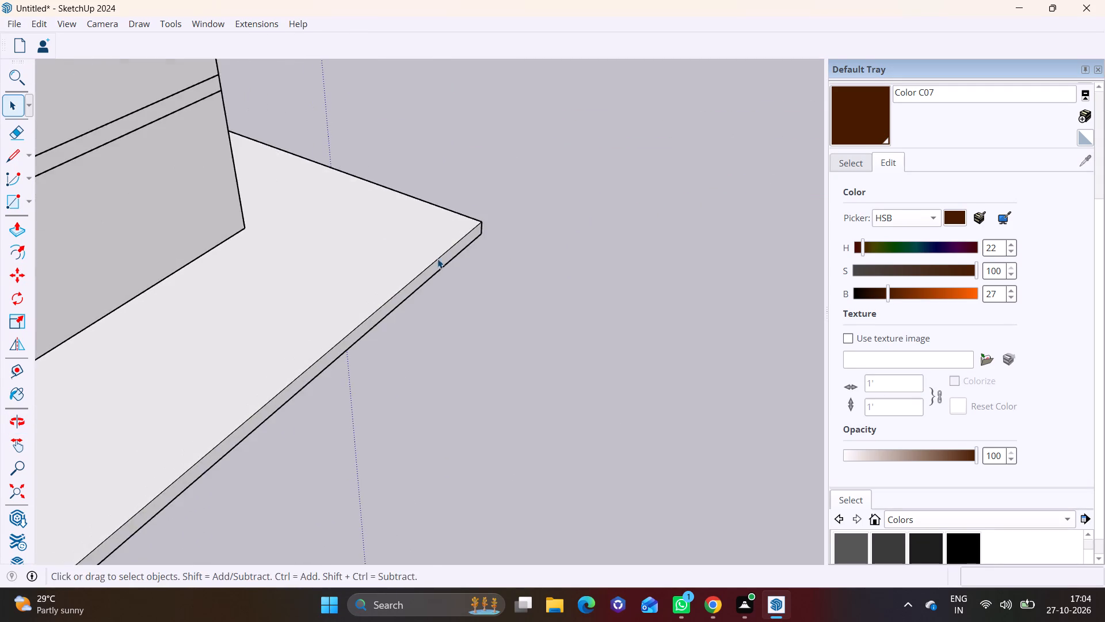
middle_click_drag(437, 259, 405, 362)
left_click(25, 201)
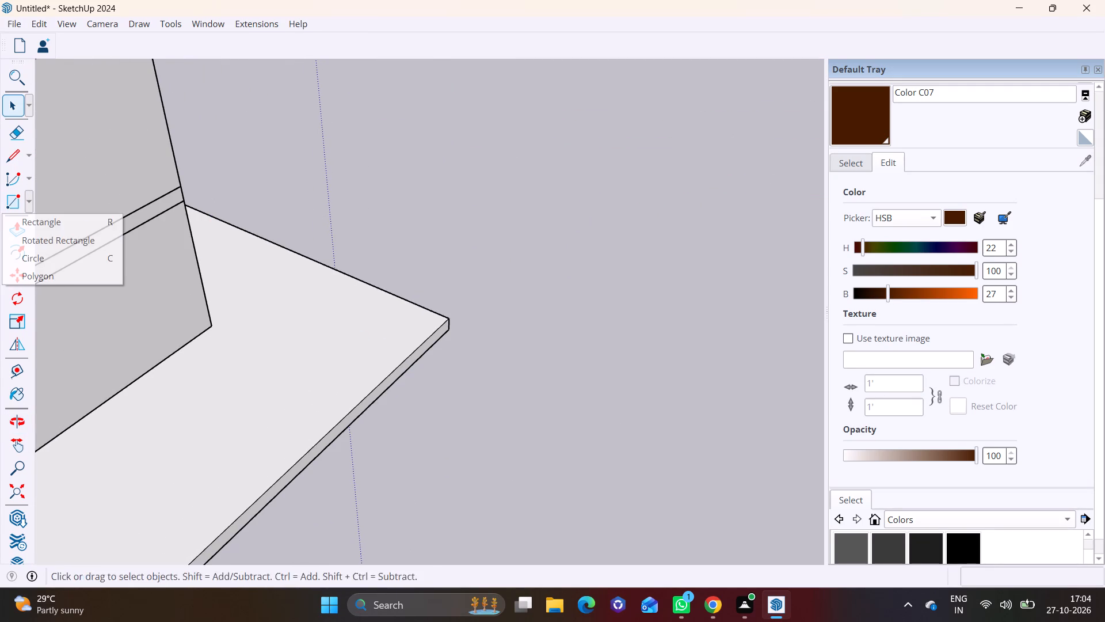
left_click(31, 223)
left_click(446, 316)
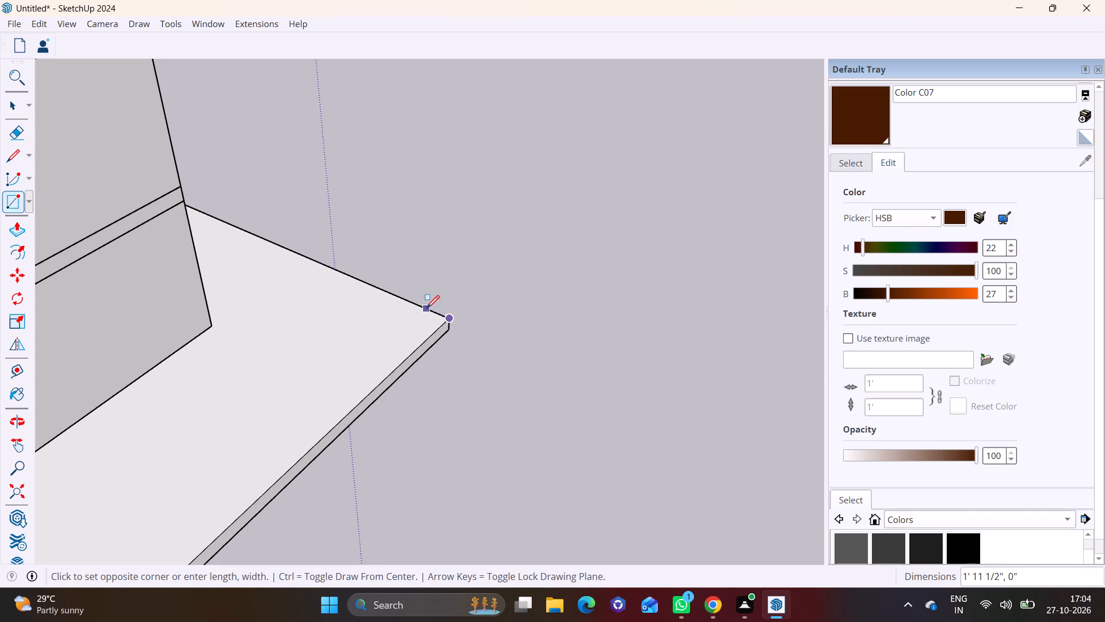
left_click(356, 369)
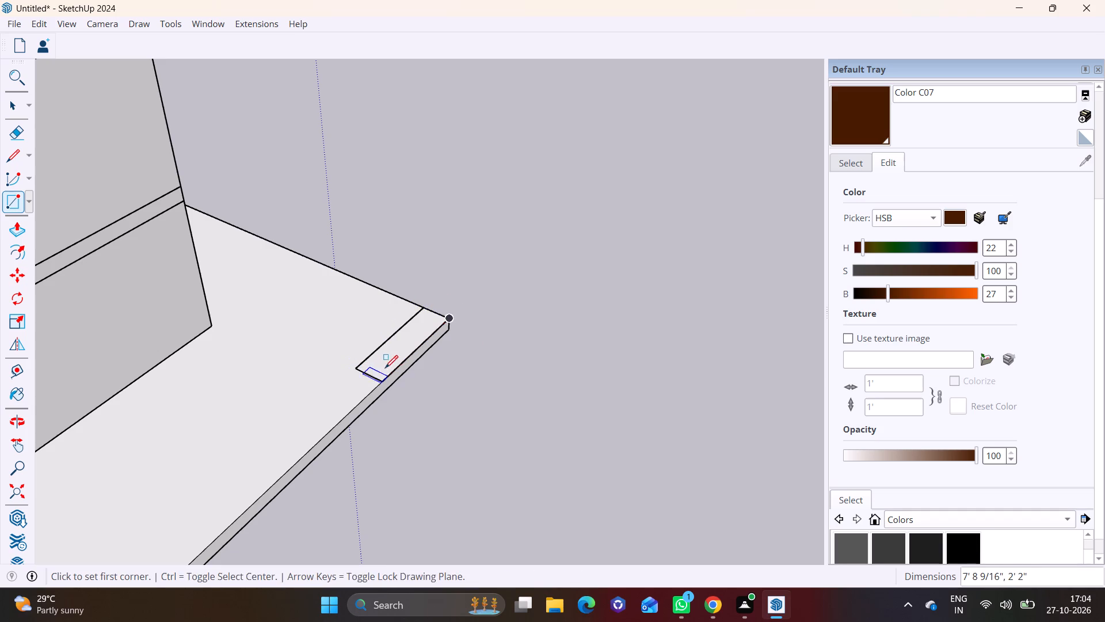
Extrude the corner rectangle about 4' 10" upward into a wall block and raise its top face slightly further.
key("space")
left_click(389, 360)
left_click(420, 342)
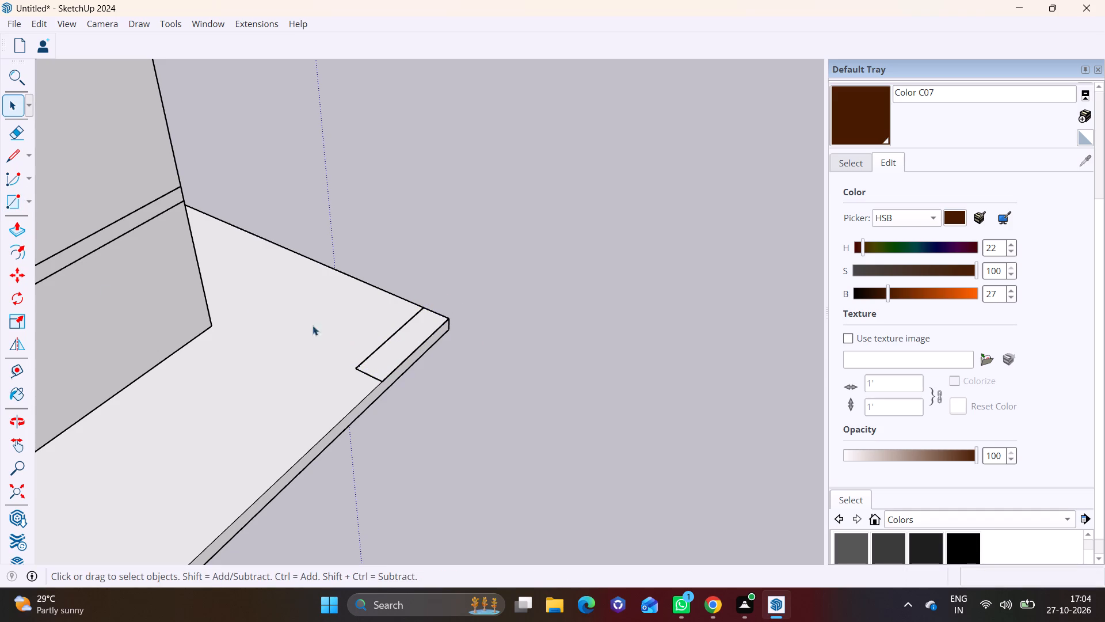
left_click(21, 219)
left_click(404, 356)
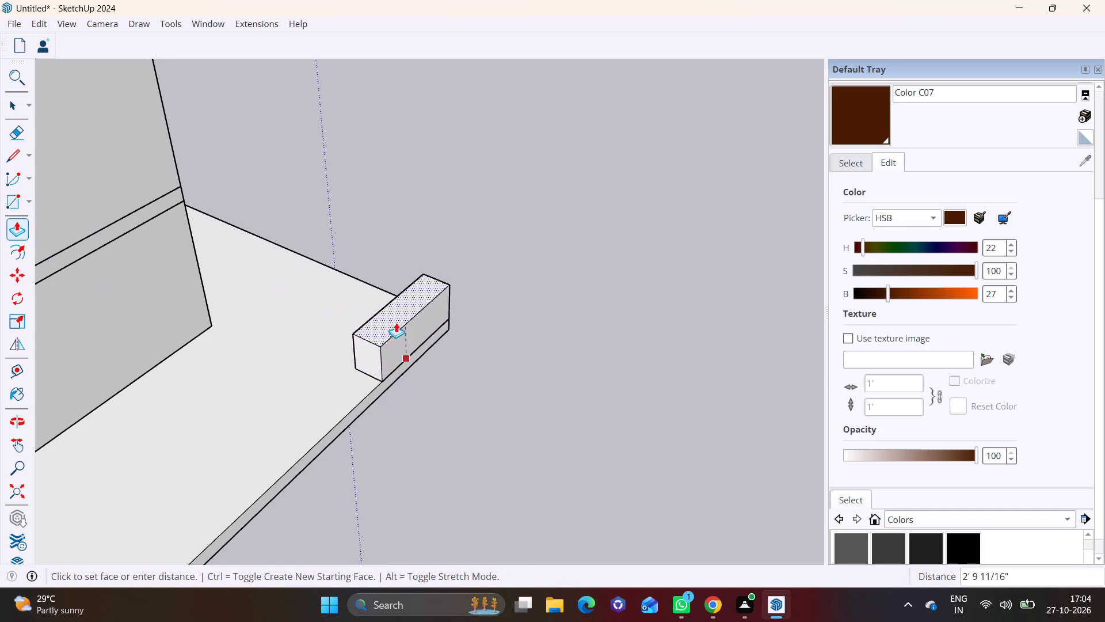
left_click(393, 301)
scroll(338, 313, "down", 2)
middle_click_drag(338, 320, 348, 166)
middle_click_drag(353, 269, 363, 269, "shift")
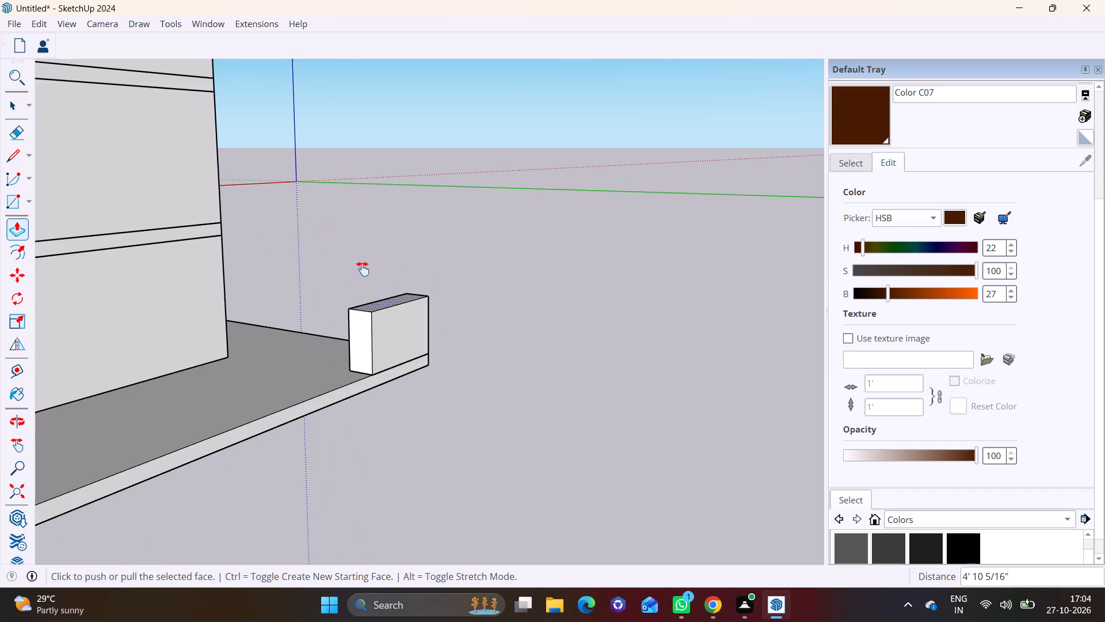
middle_click_drag(363, 269, 536, 242, "shift")
left_click(570, 276)
left_click(564, 263)
key("space")
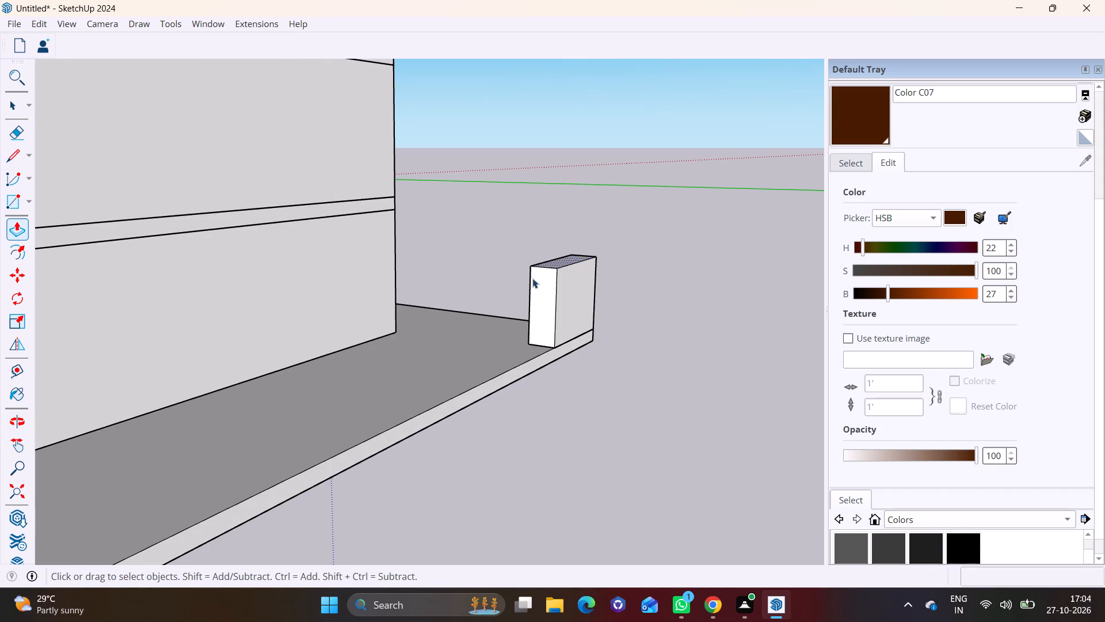
Extend the wall block's end face about 107' 7" along the slab's rear edge to the corner on the patterned-strip side.
left_click(540, 284)
left_click(17, 228)
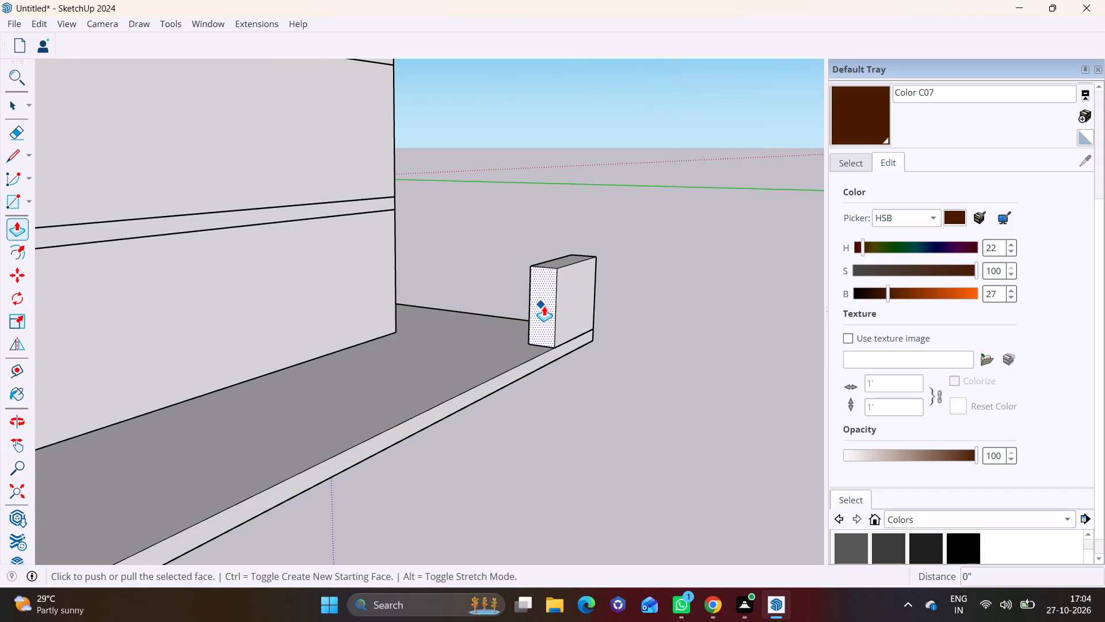
left_click(544, 306)
scroll(317, 412, "down", 9)
middle_click_drag(201, 475, 527, 299, "shift")
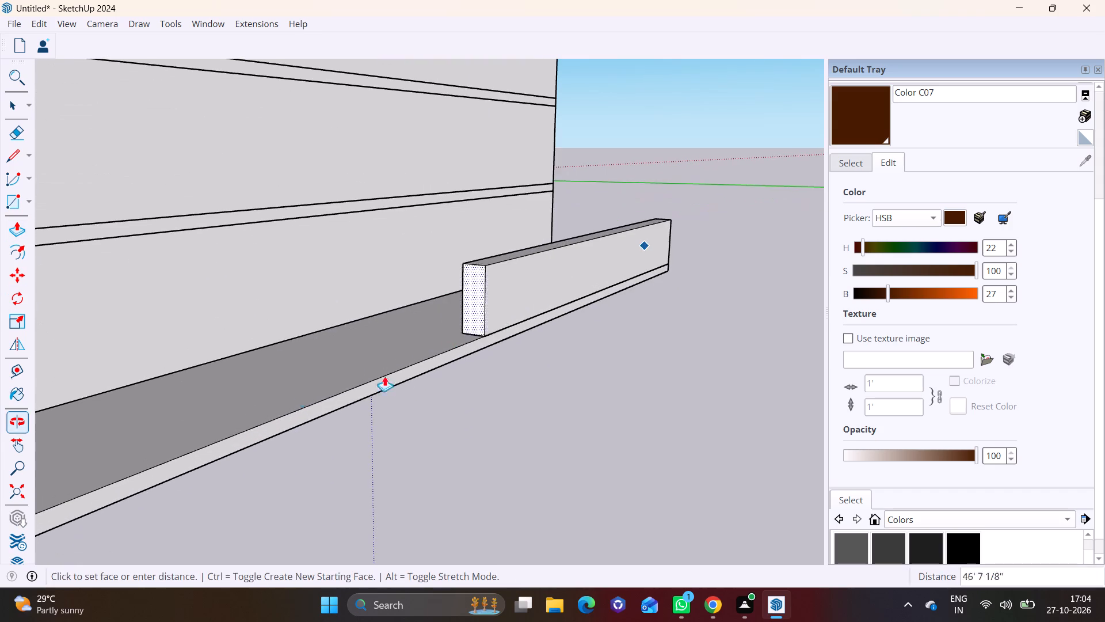
scroll(174, 414, "down", 7)
middle_click_drag(163, 430, 519, 347, "shift")
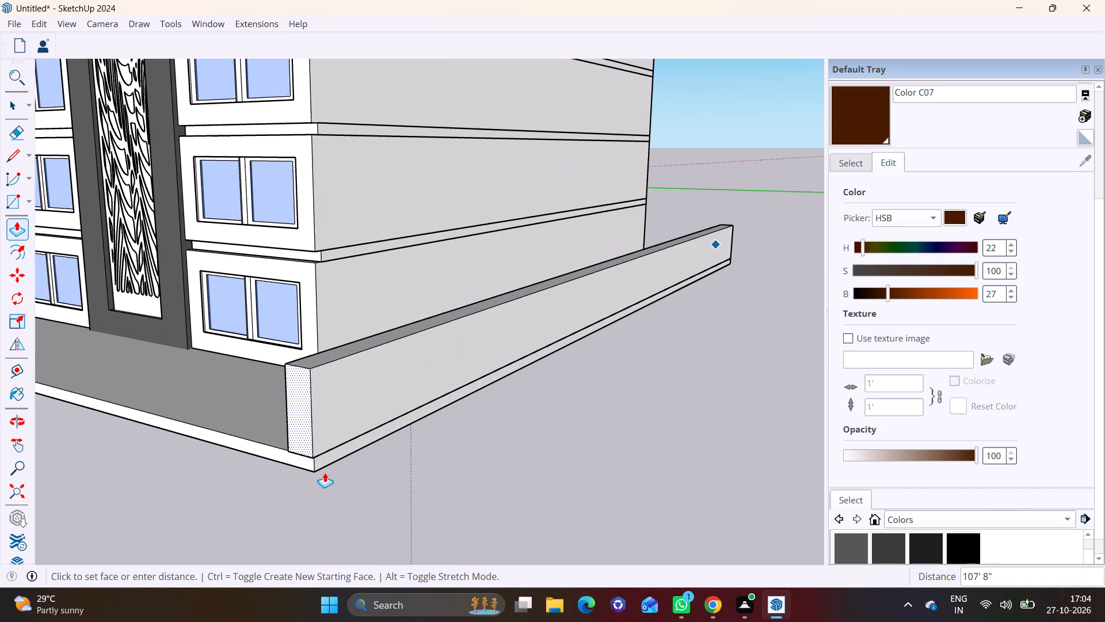
left_click(321, 470)
Draw a vertical line about 6' 1" high on the rear wall's inner face near its patterned-strip end.
scroll(390, 417, "down", 7)
middle_click_drag(355, 429, 380, 446)
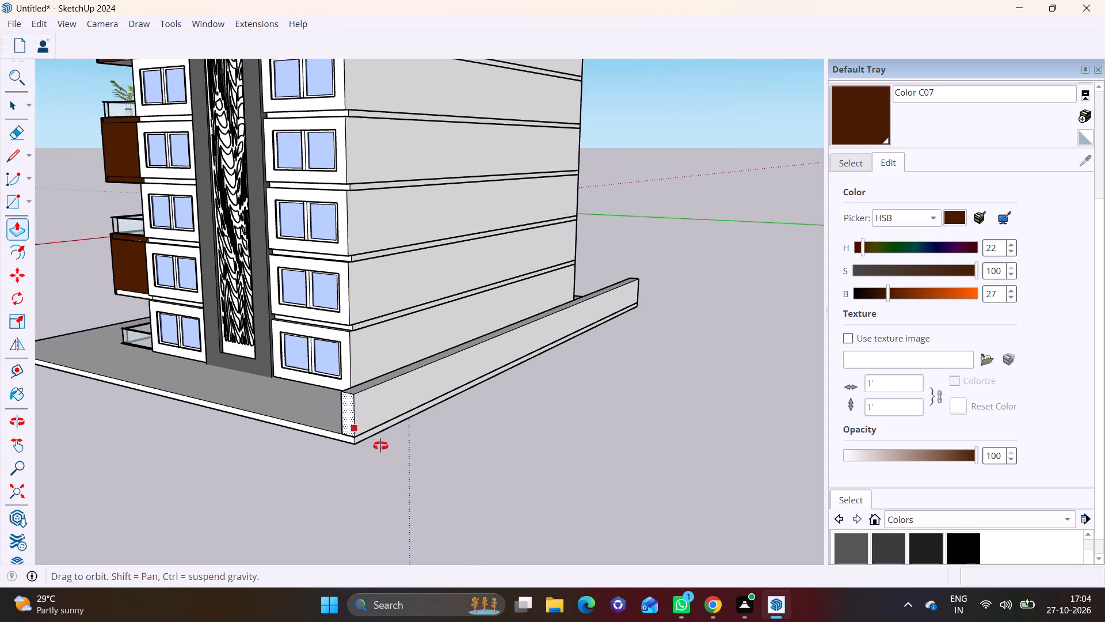
middle_click_drag(380, 446, 778, 470)
middle_click_drag(736, 409, 554, 435, "shift")
scroll(612, 392, "up", 6)
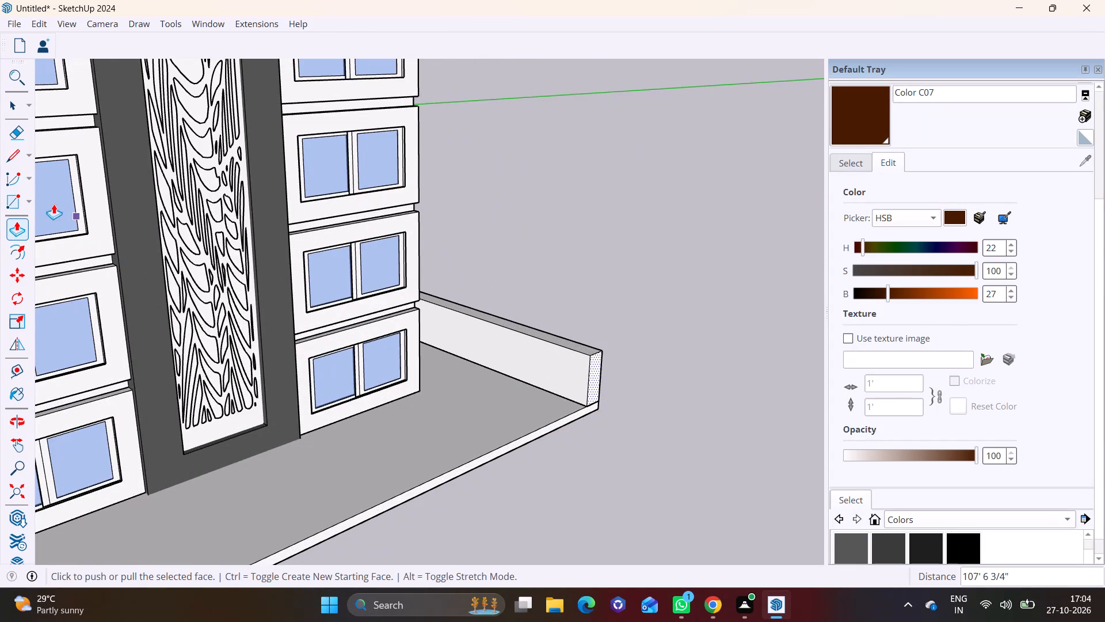
left_click(2, 153)
scroll(534, 347, "up", 6)
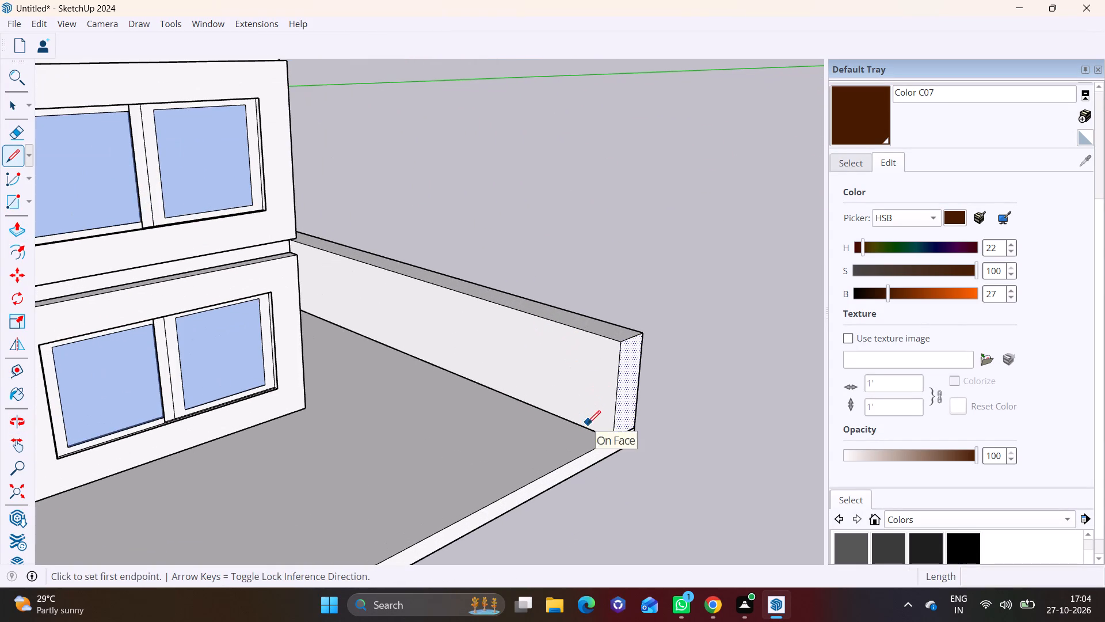
left_click(585, 427)
left_click(592, 335)
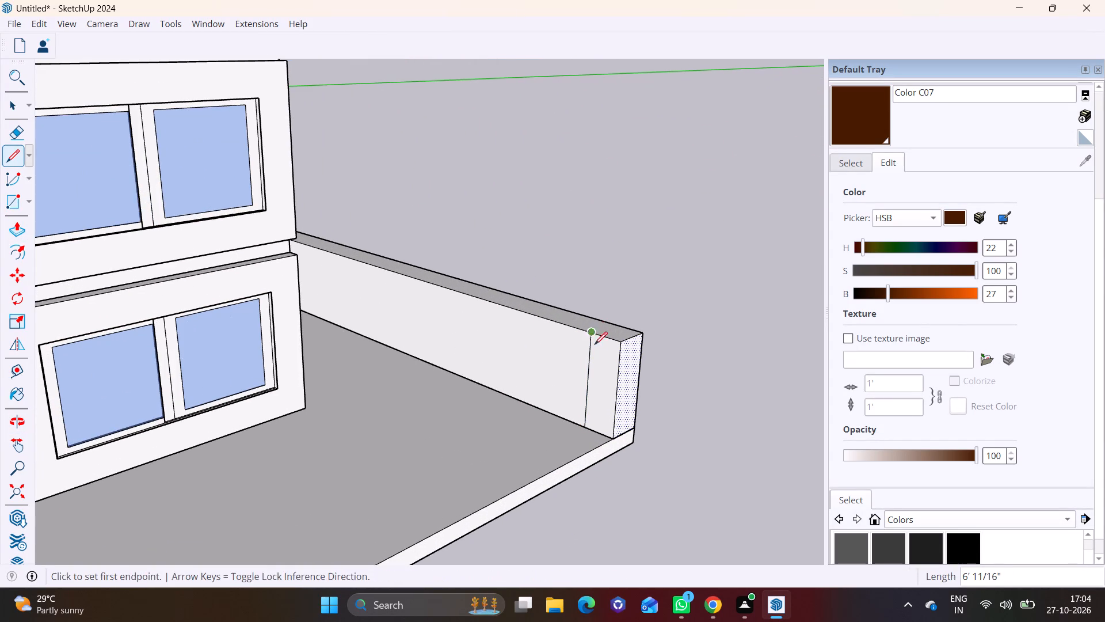
Extrude the narrow face beside the line about 86' 7" along the patterned-strip side to the slab's front corner.
key("space")
left_click(604, 362)
left_click(14, 233)
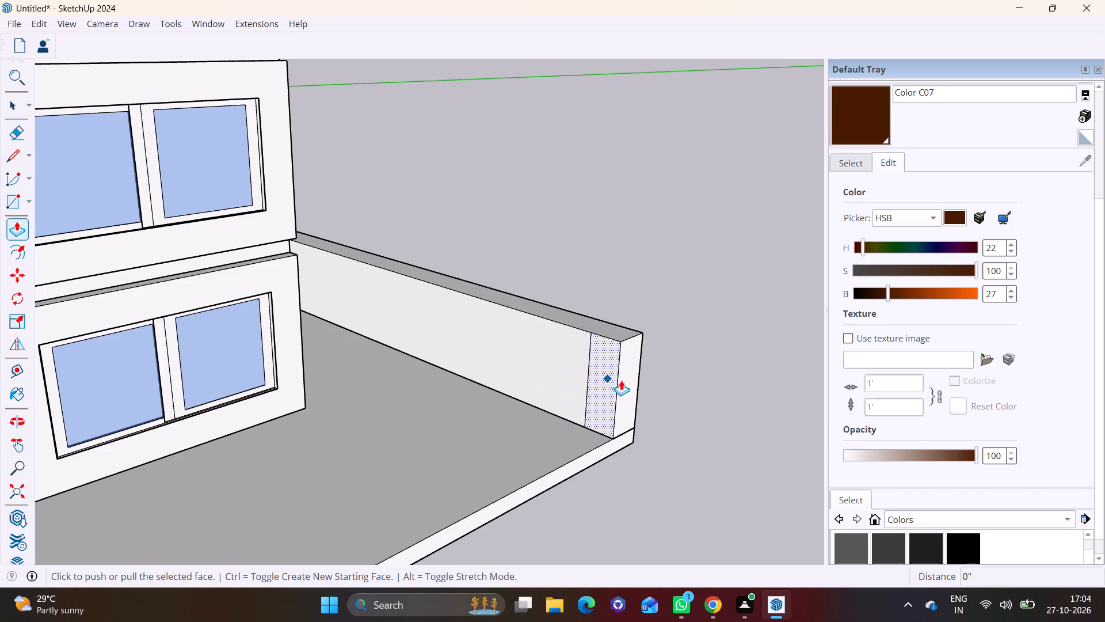
left_click(612, 378)
scroll(325, 469, "down", 10)
middle_click_drag(302, 492, 615, 372, "shift")
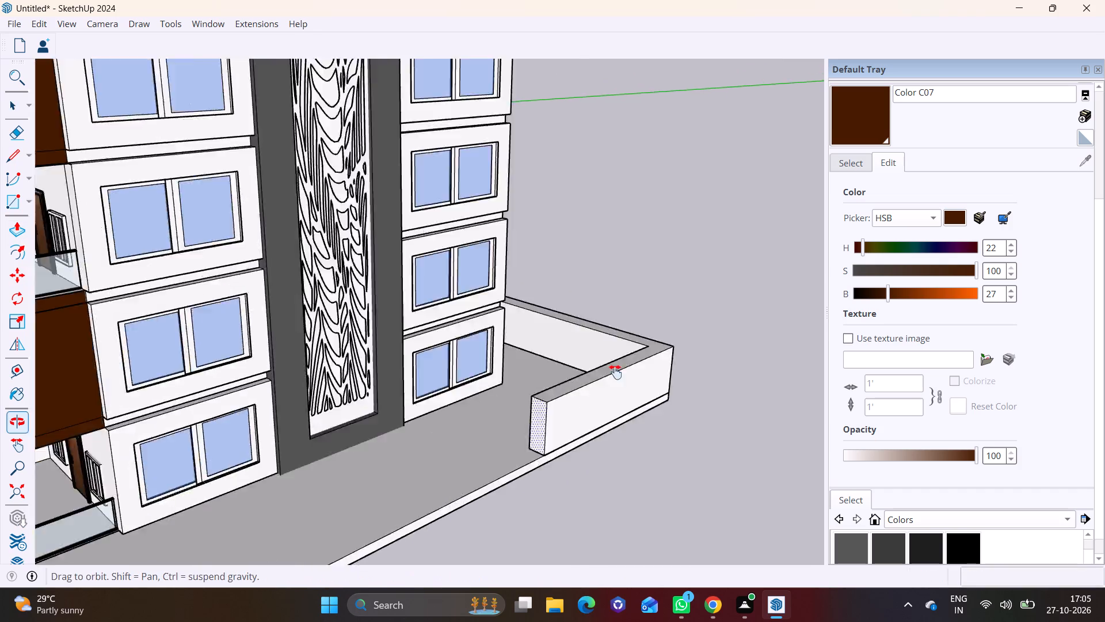
middle_click_drag(615, 372, 755, 312, "shift")
middle_click_drag(459, 464, 727, 294, "shift")
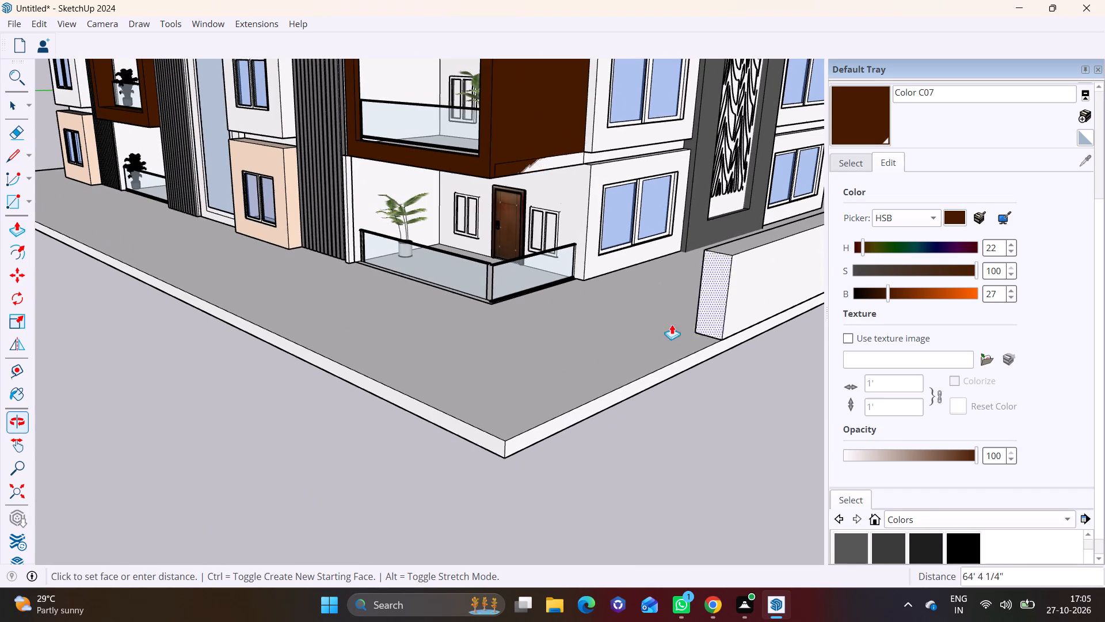
left_click(506, 456)
Draw a full-height vertical line on the rear wall's inner face near its end on the plain side.
scroll(548, 407, "down", 8)
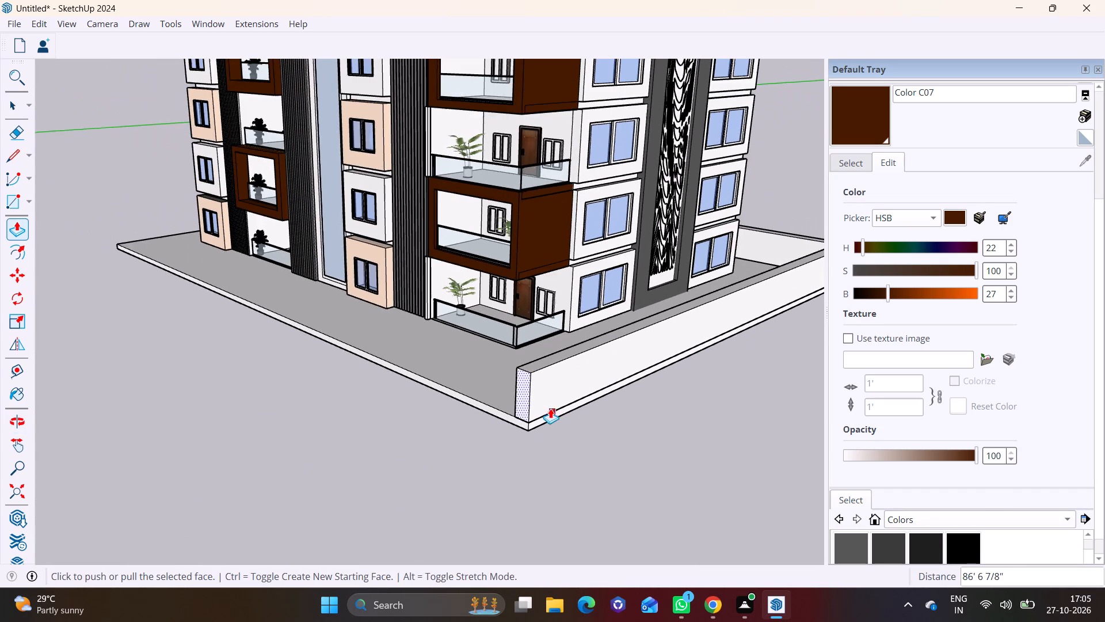
middle_click_drag(506, 390, 757, 395)
middle_click_drag(397, 375, 652, 401, "shift")
middle_click_drag(349, 343, 437, 397)
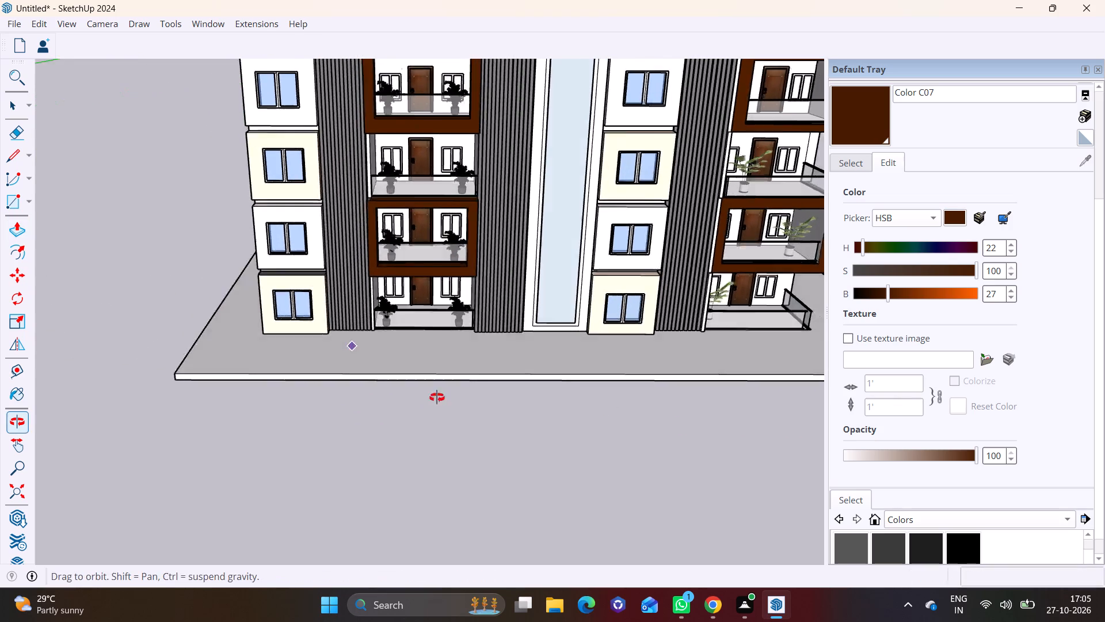
middle_click_drag(437, 397, 649, 419)
scroll(134, 321, "up", 3)
middle_click_drag(179, 273, 447, 346, "shift")
scroll(272, 299, "up", 3)
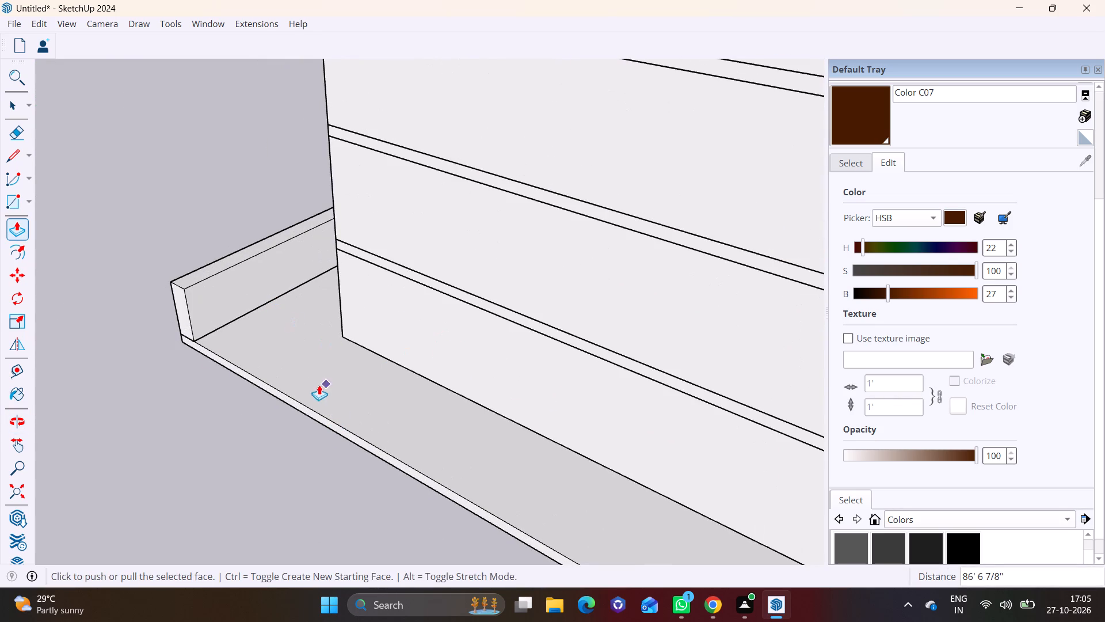
scroll(232, 284, "up", 5)
middle_click_drag(218, 298, 205, 260)
left_click(6, 159)
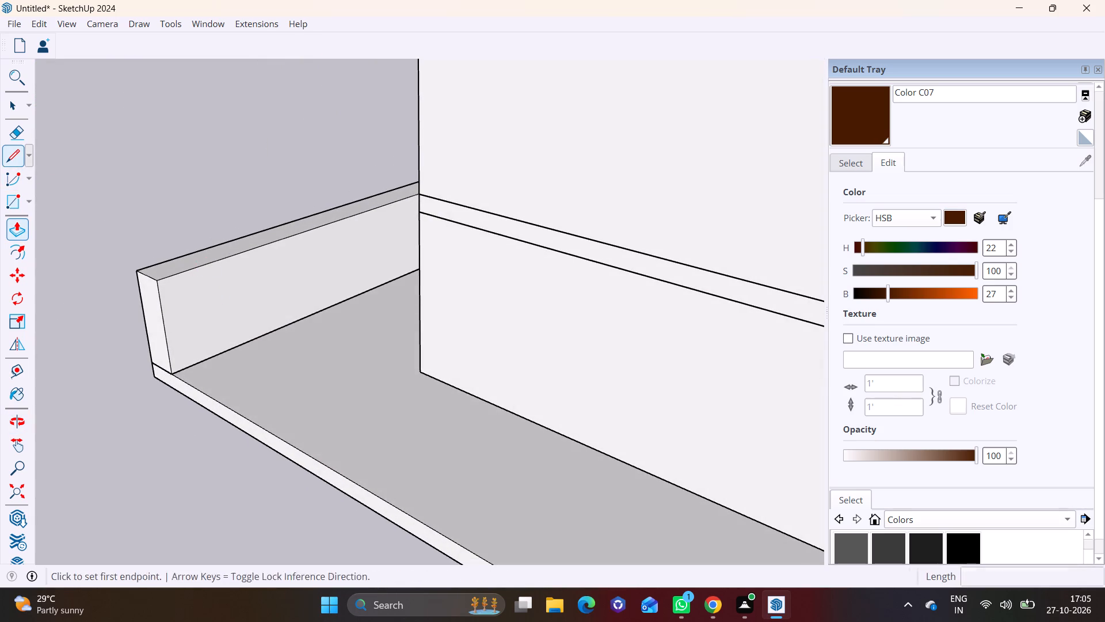
left_click(177, 274)
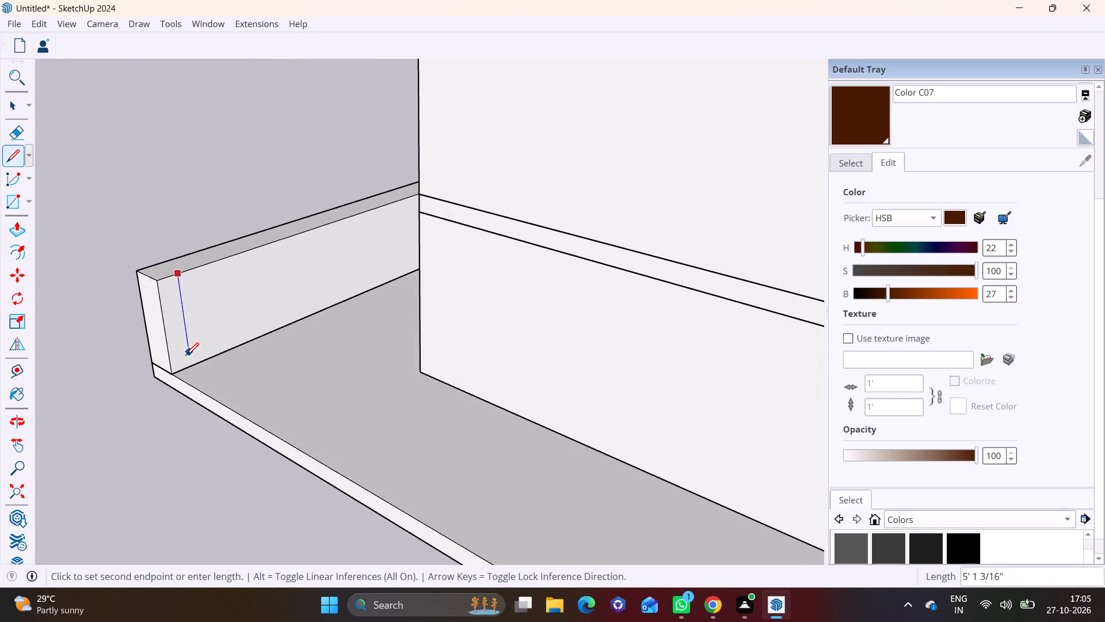
left_click(198, 363)
Extrude the narrow face at that end about 86' 7" along the slab's plain side to the front corner.
key("space")
left_click(181, 337)
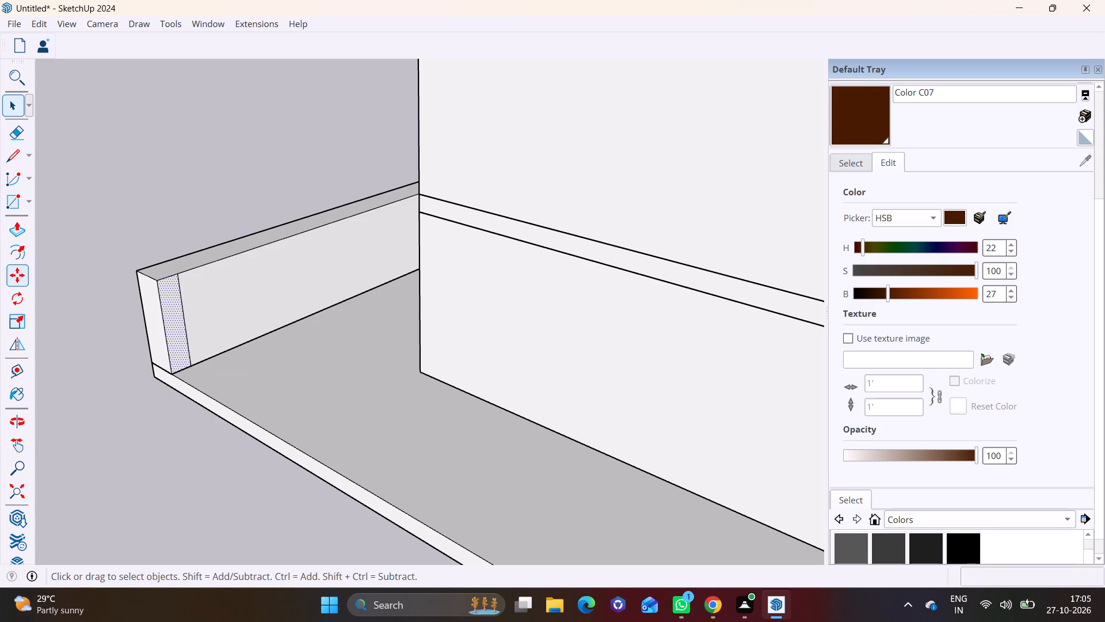
left_click(12, 236)
left_click(161, 303)
scroll(227, 369, "down", 4)
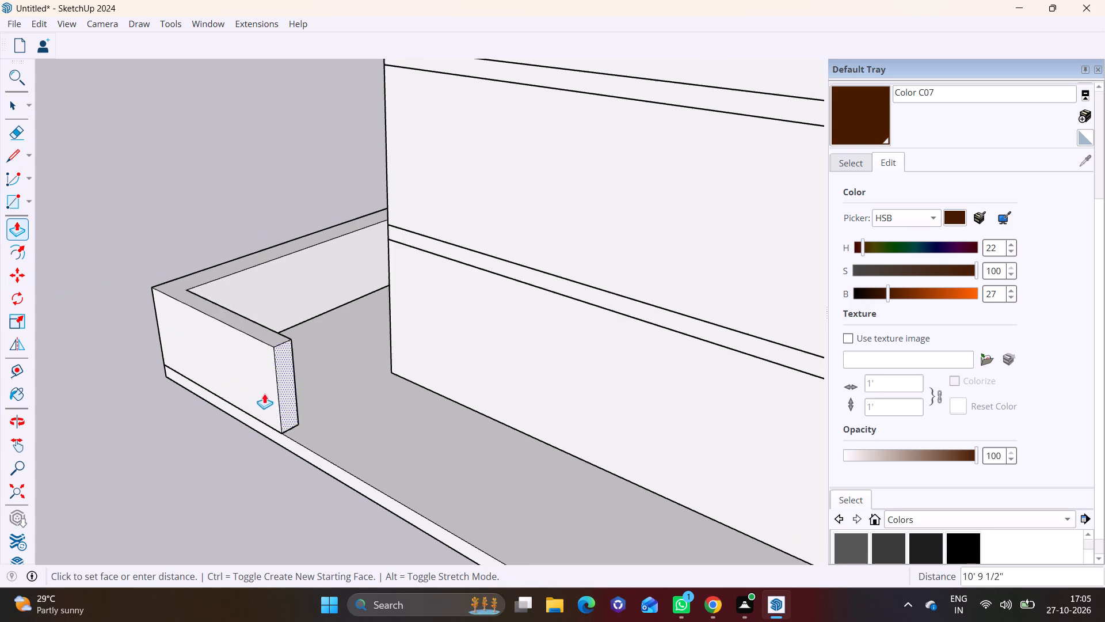
scroll(264, 393, "down", 5)
middle_click_drag(462, 525, 174, 242, "shift")
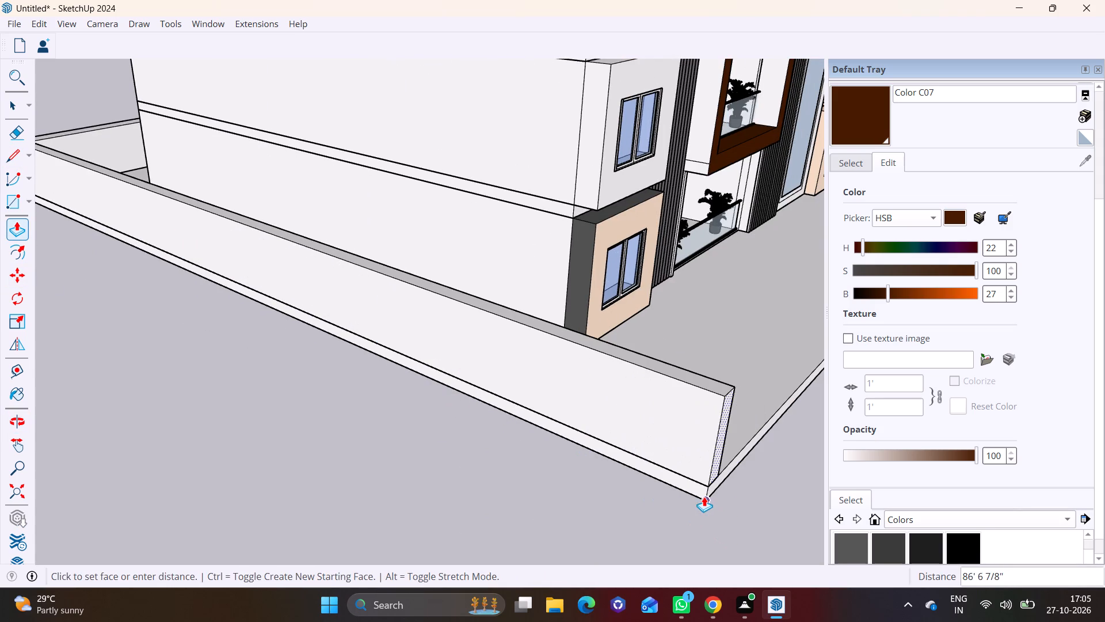
left_click(704, 496)
Examine the side boundary walls from the building's front and from the patterned-strip corner.
middle_click_drag(698, 486, 431, 376)
scroll(516, 351, "down", 6)
middle_click_drag(493, 398, 247, 445, "shift")
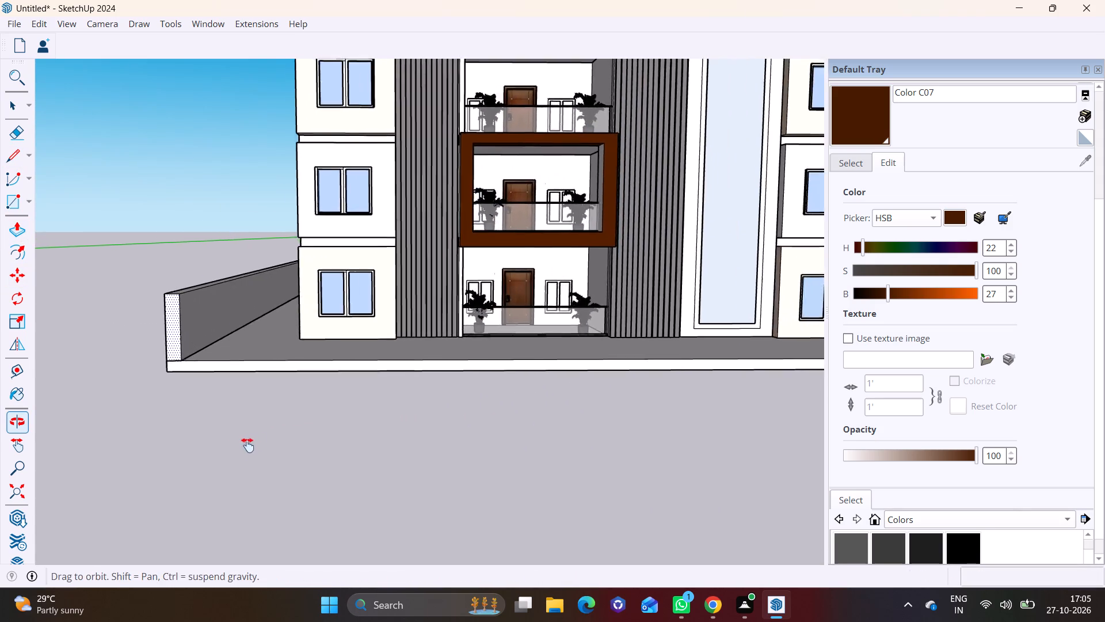
middle_click_drag(247, 445, 83, 483, "shift")
scroll(455, 431, "down", 9)
middle_click_drag(587, 440, 457, 499)
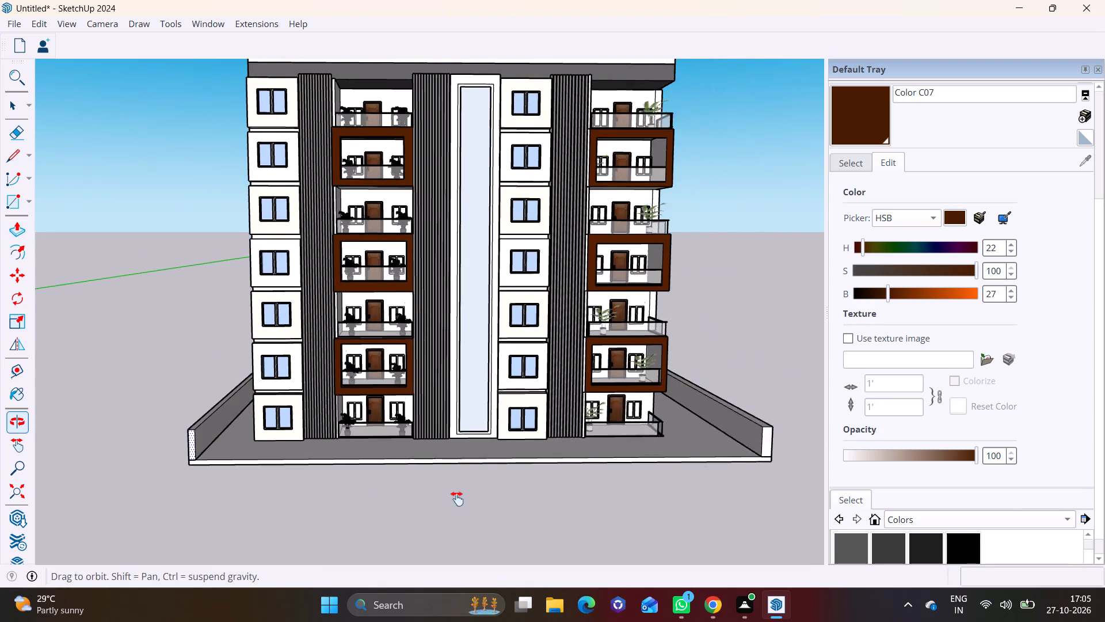
middle_click_drag(457, 499, 451, 500)
middle_click_drag(485, 484, 252, 489)
scroll(375, 424, "down", 3)
middle_click_drag(379, 431, 344, 472, "shift")
scroll(355, 462, "up", 2)
middle_click_drag(371, 461, 366, 427, "shift")
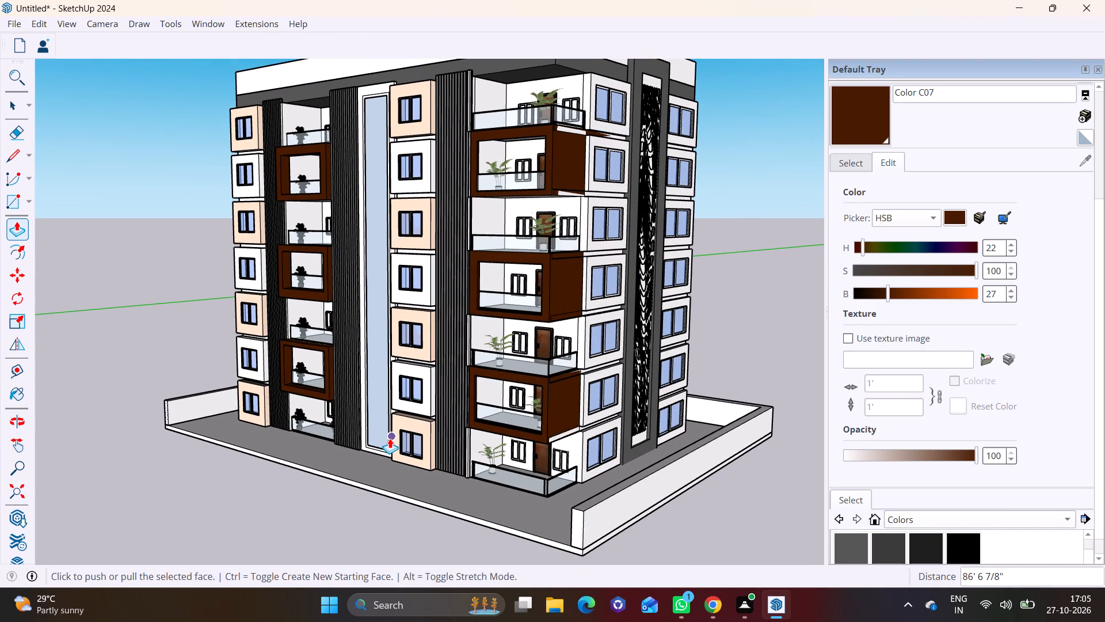
Draw a vertical line about 6' 1" high on the plain-side wall's inner face near its front end.
middle_click_drag(390, 438, 467, 428)
scroll(147, 428, "up", 8)
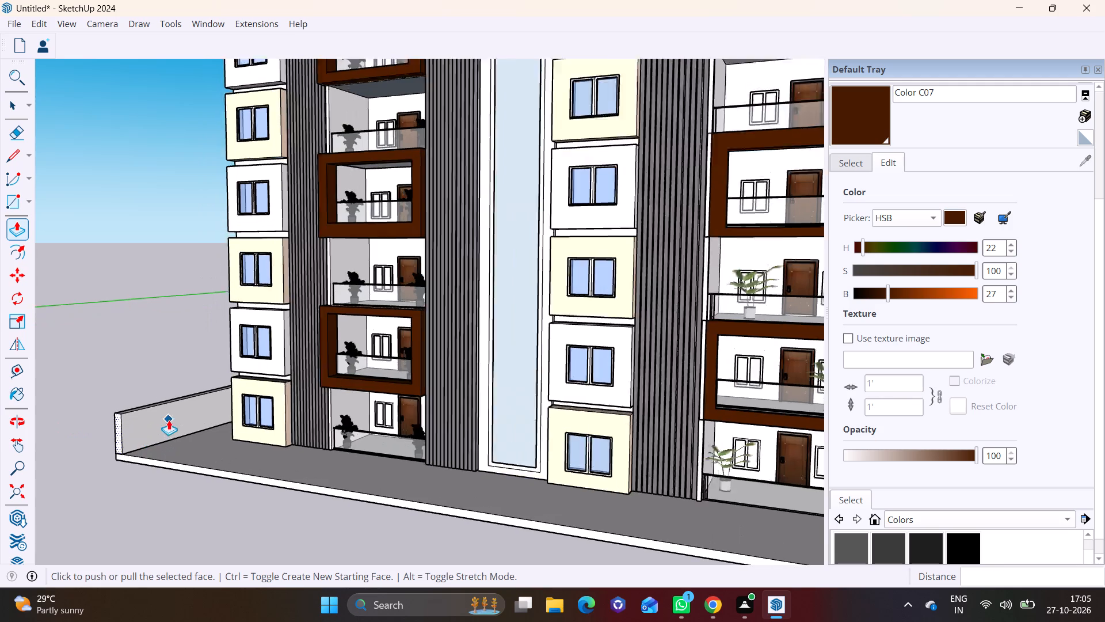
scroll(169, 420, "up", 4)
middle_click_drag(142, 419, 315, 382, "shift")
scroll(256, 402, "up", 6)
middle_click_drag(460, 384, 304, 394, "shift")
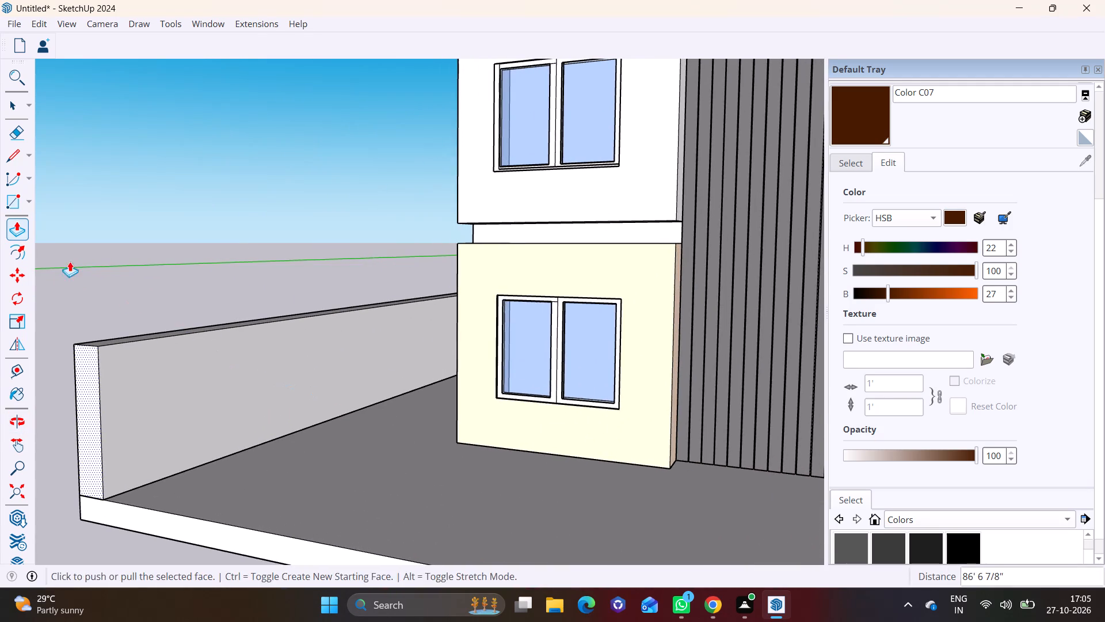
left_click(12, 159)
left_click(139, 487)
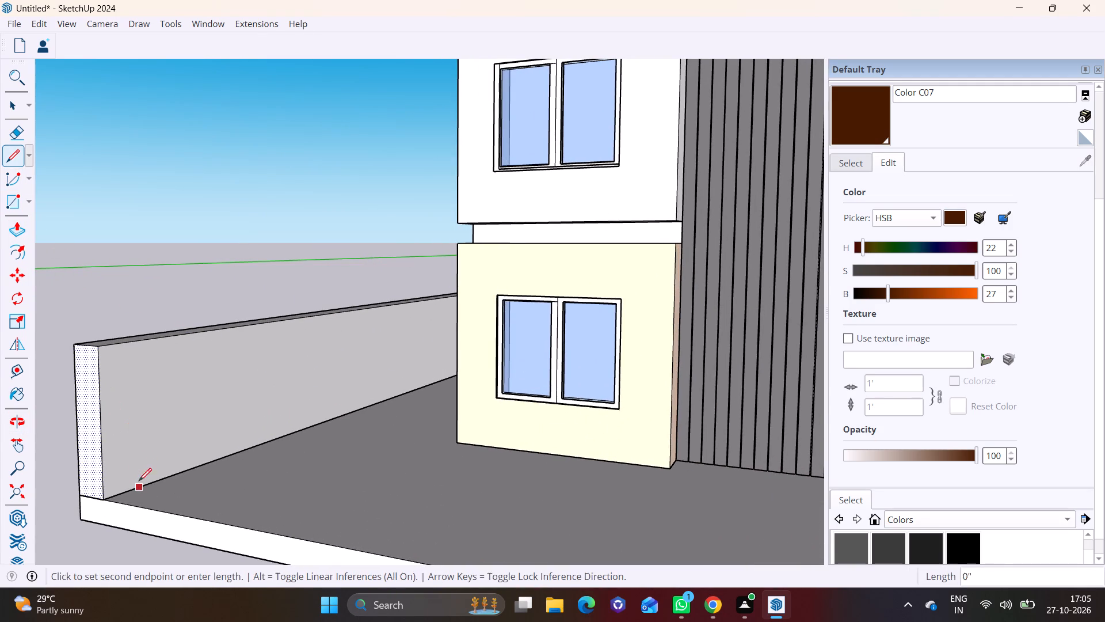
left_click(131, 344)
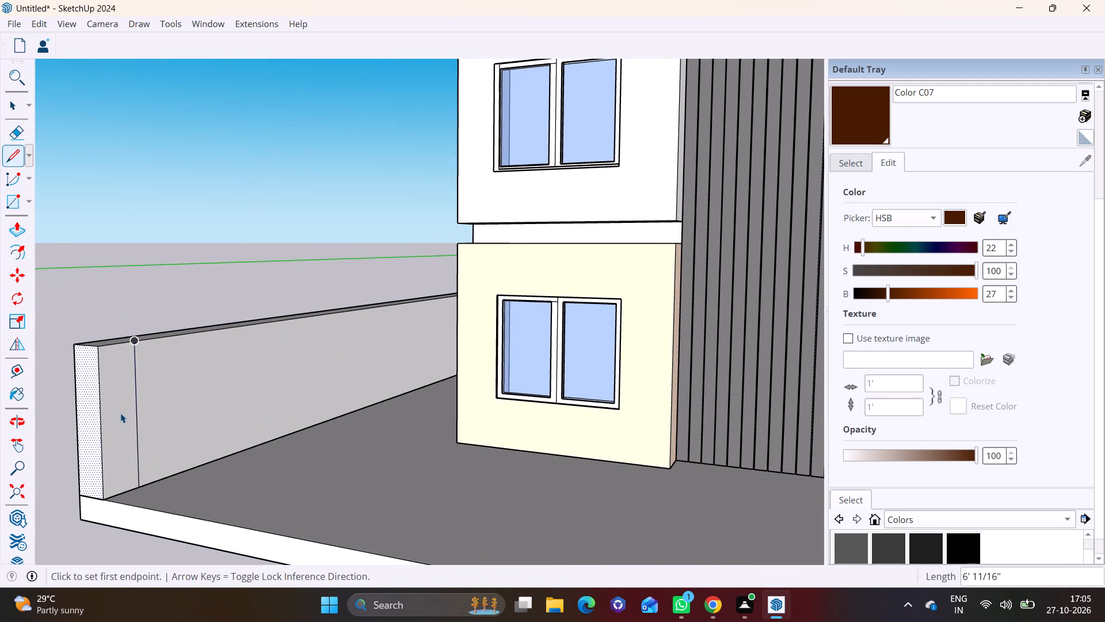
Extrude the narrow face at the plain-side wall's front end 8' along the slab's front edge.
key("space")
left_click(119, 413)
left_click(13, 225)
left_click(117, 396)
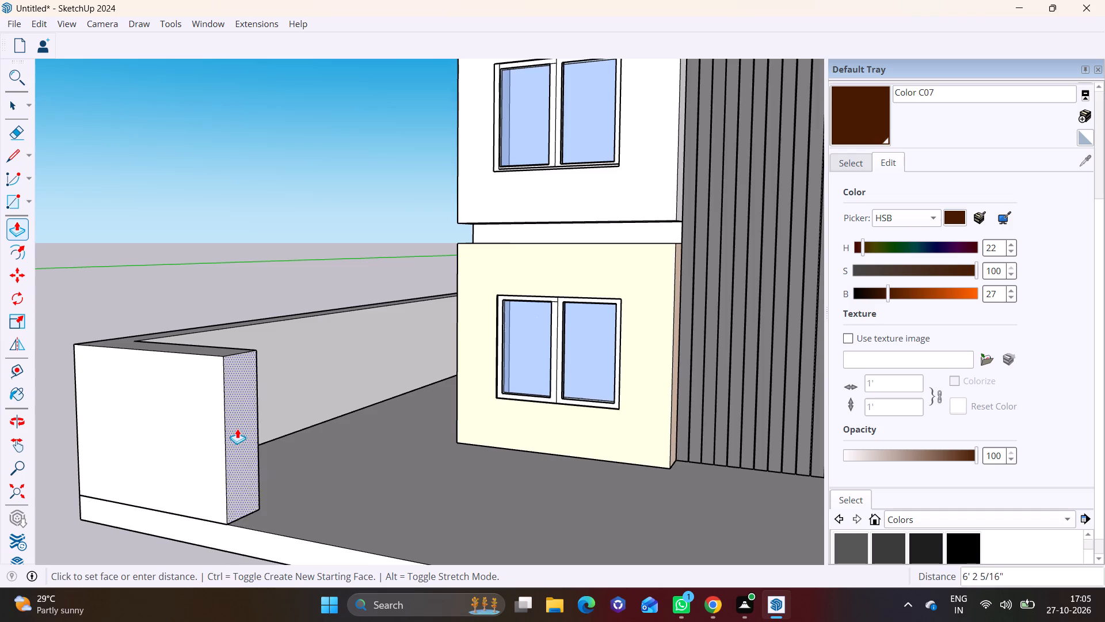
scroll(237, 429, "down", 4)
left_click(259, 471)
scroll(299, 454, "down", 5)
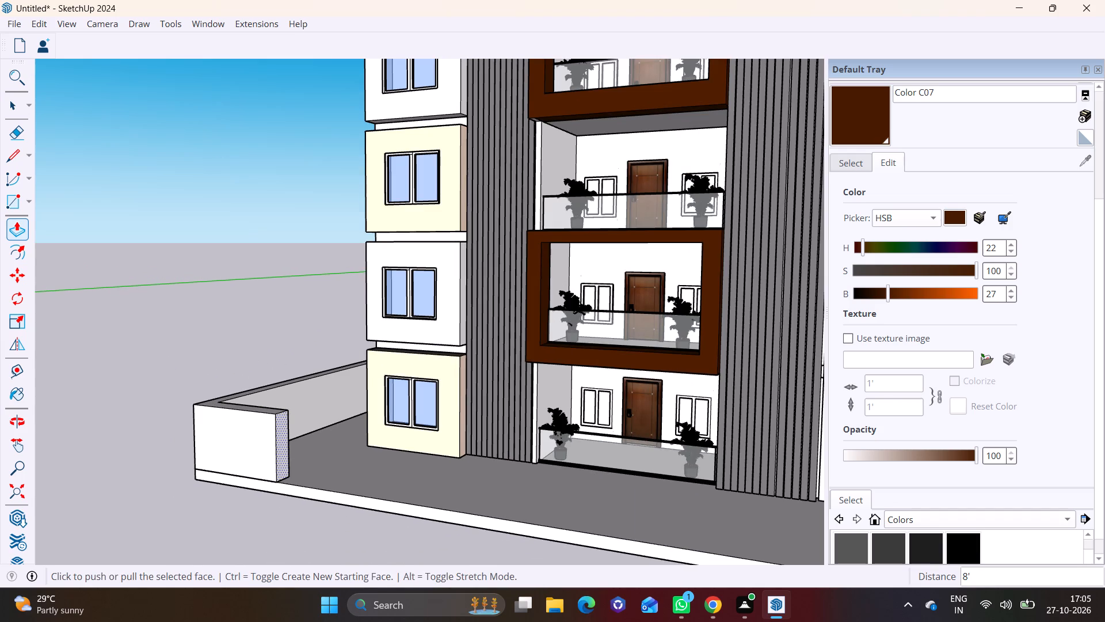
Open 3D Warehouse and search its models for "gate".
left_click(202, 8)
left_click(202, 21)
left_click(247, 134)
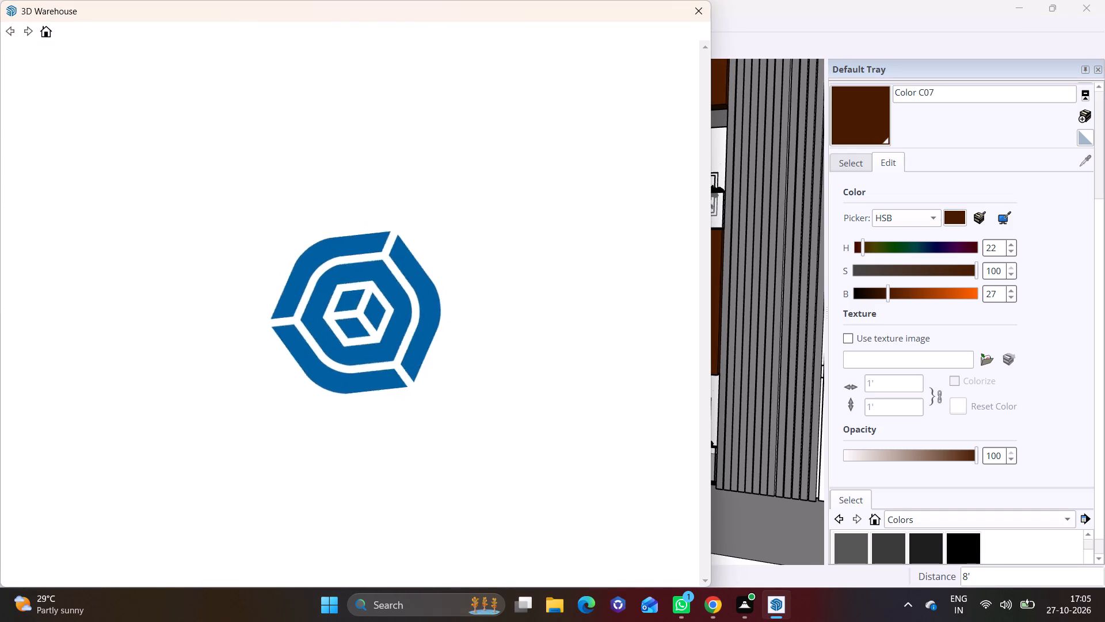
left_click(527, 58)
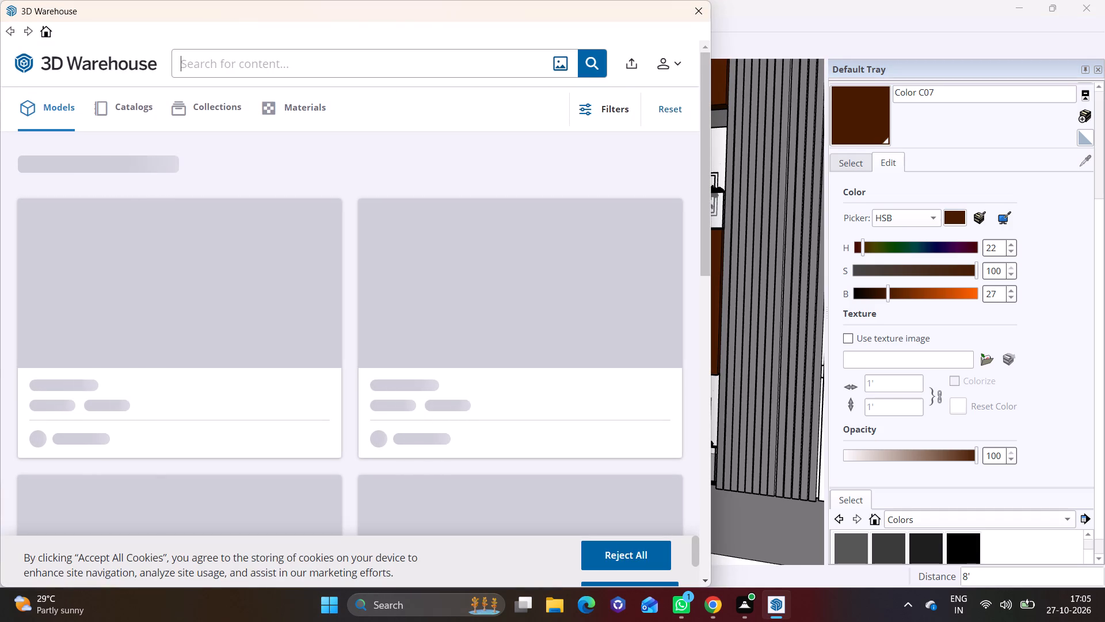
type("ga")
type("te")
key("Return")
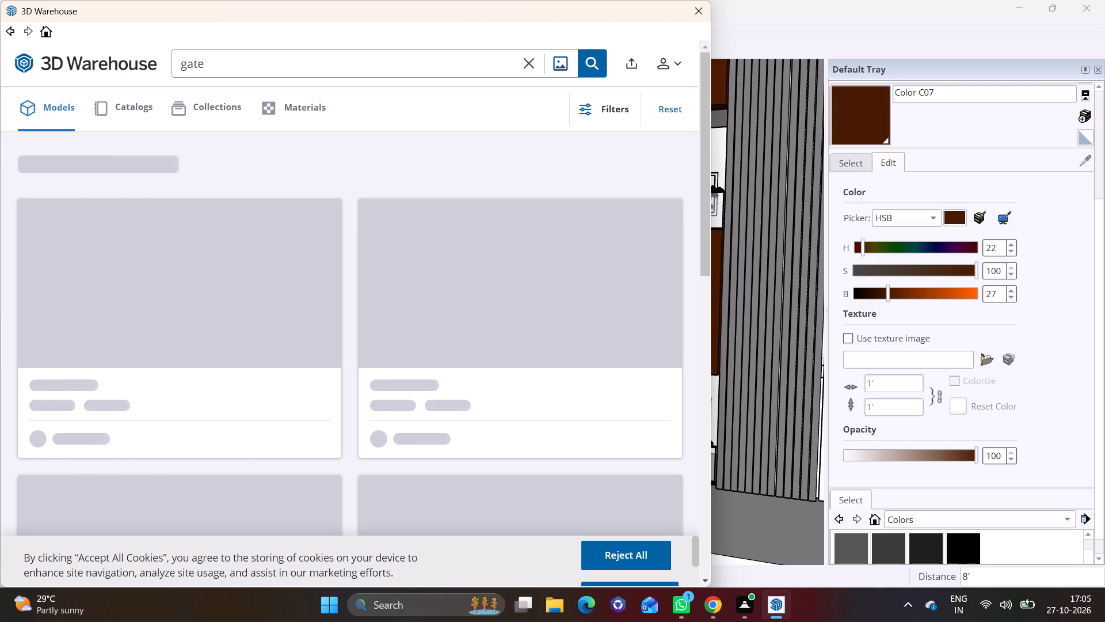
Look through the first batch of "gate" models for one suited to the boundary wall's entrance.
left_click(708, 575)
double_click(708, 575)
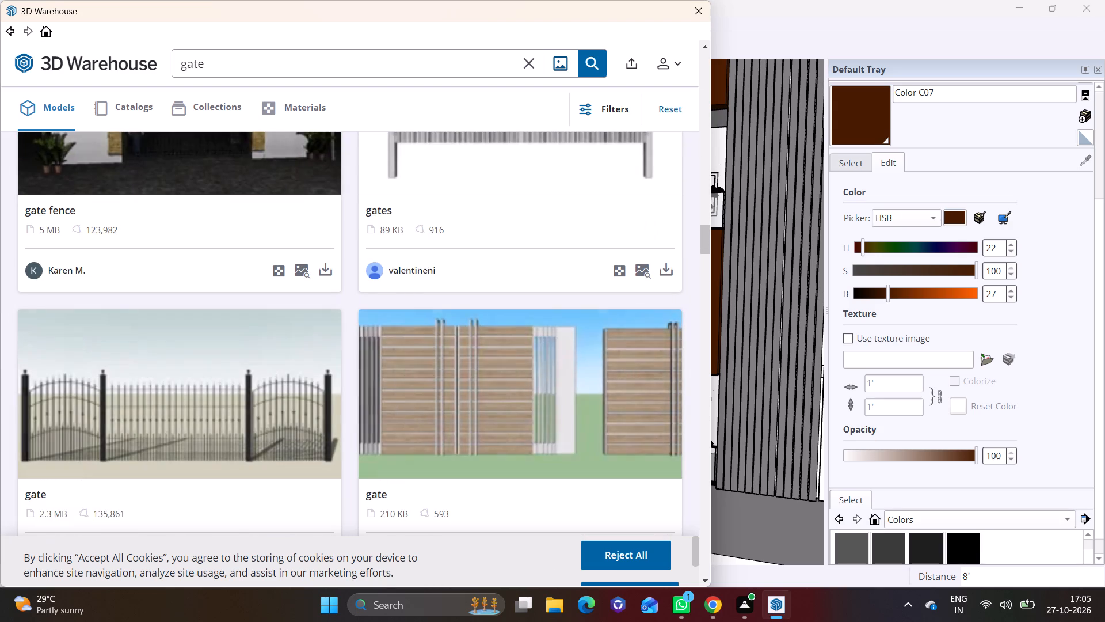
left_click(708, 575)
double_click(706, 580)
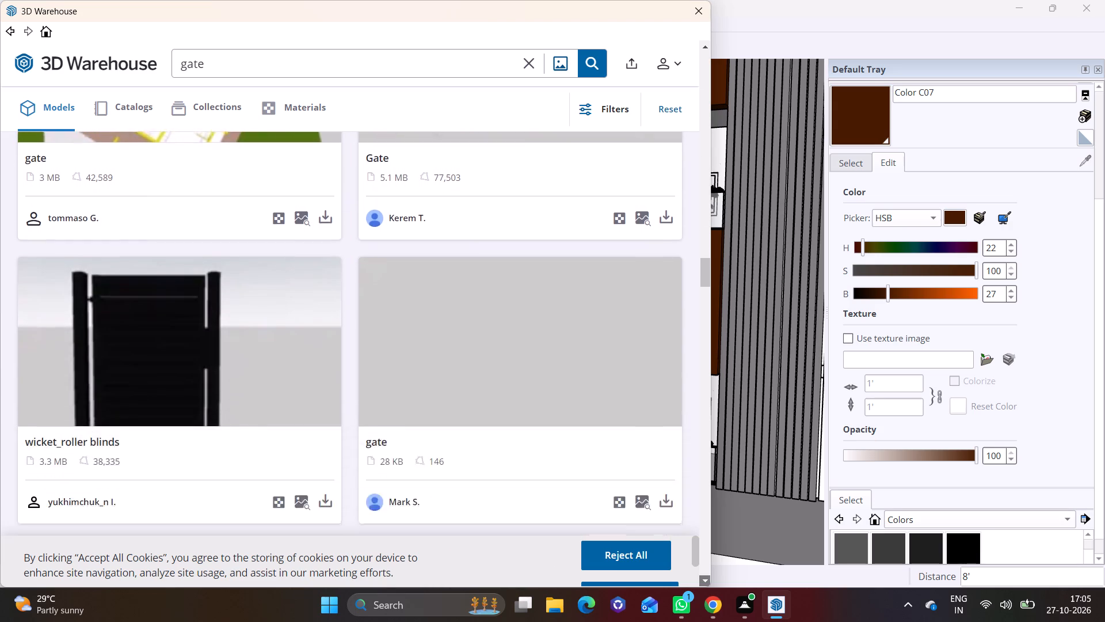
left_click(706, 580)
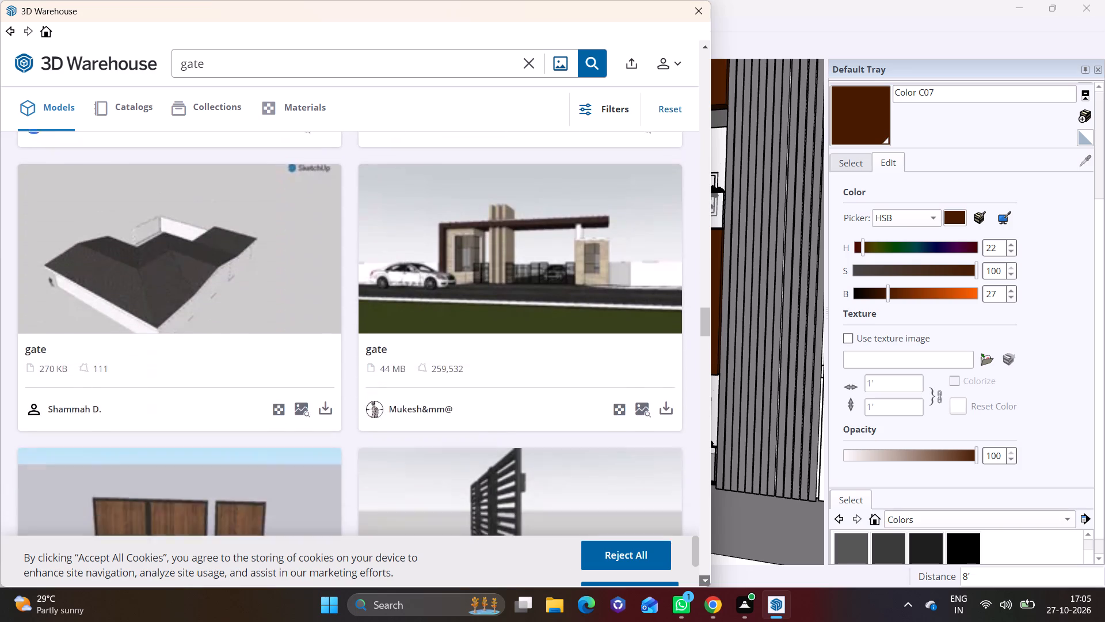
left_click(706, 580)
left_click(706, 580)
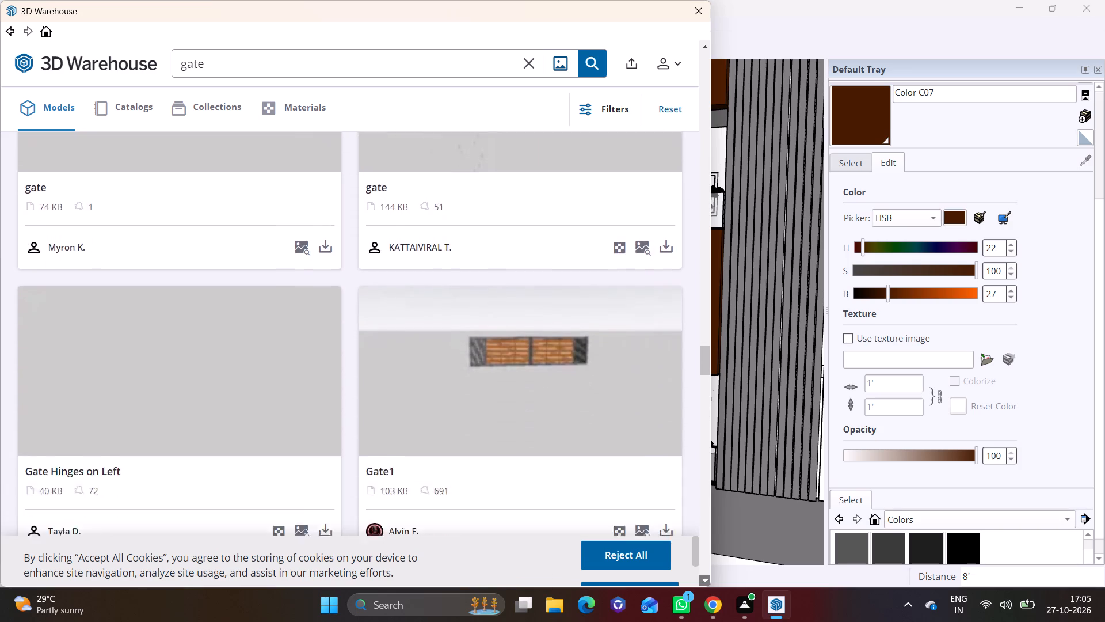
left_click(706, 580)
left_click(706, 580)
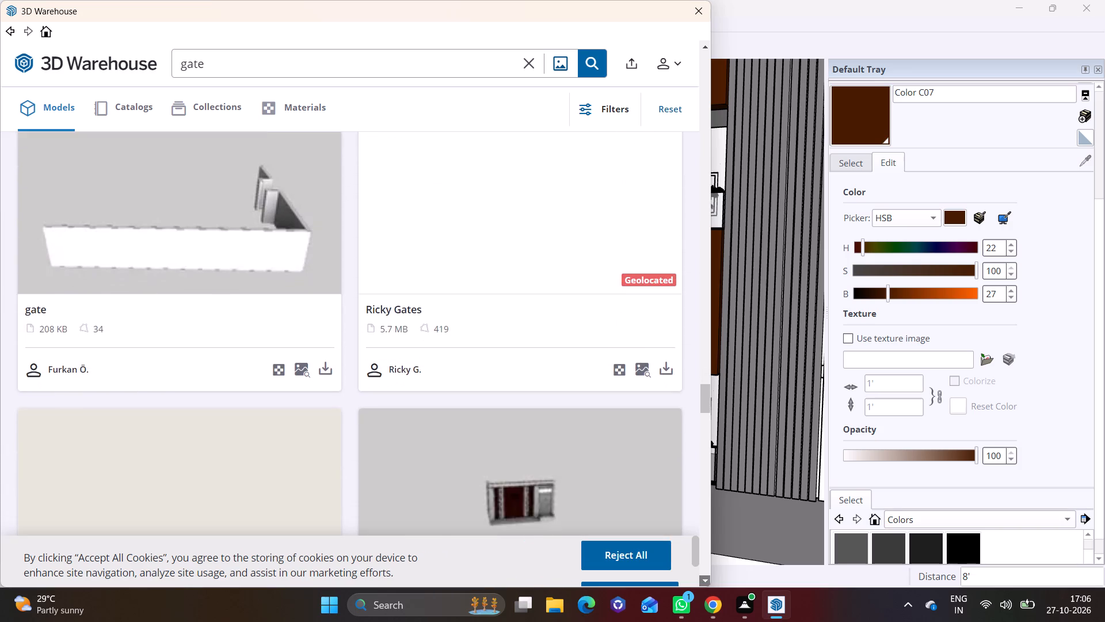
left_click(706, 580)
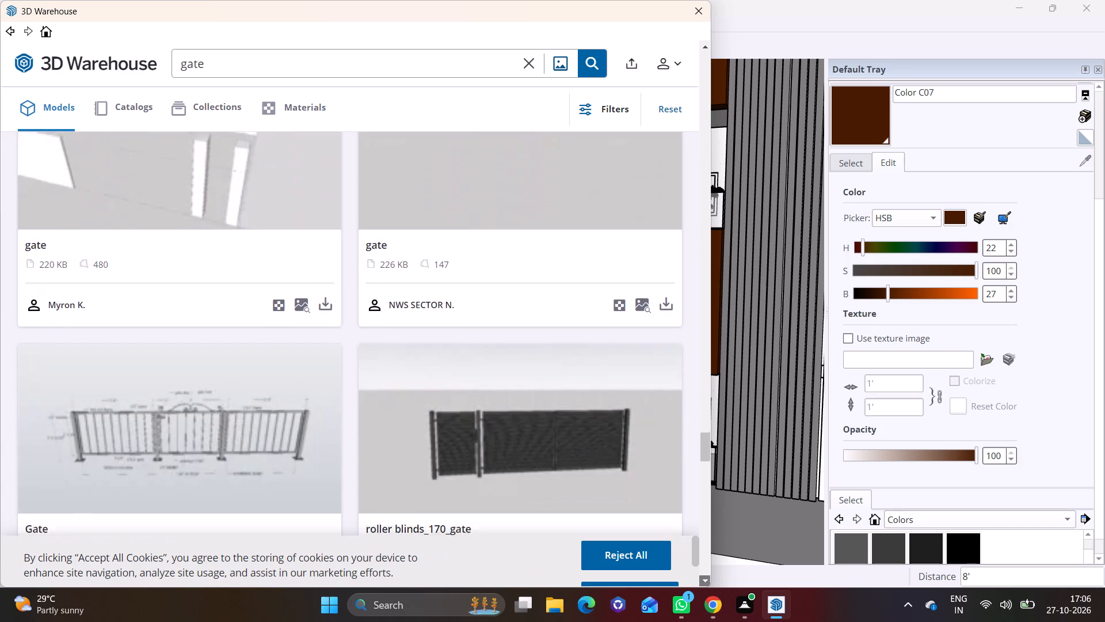
left_click(706, 580)
left_click(706, 580)
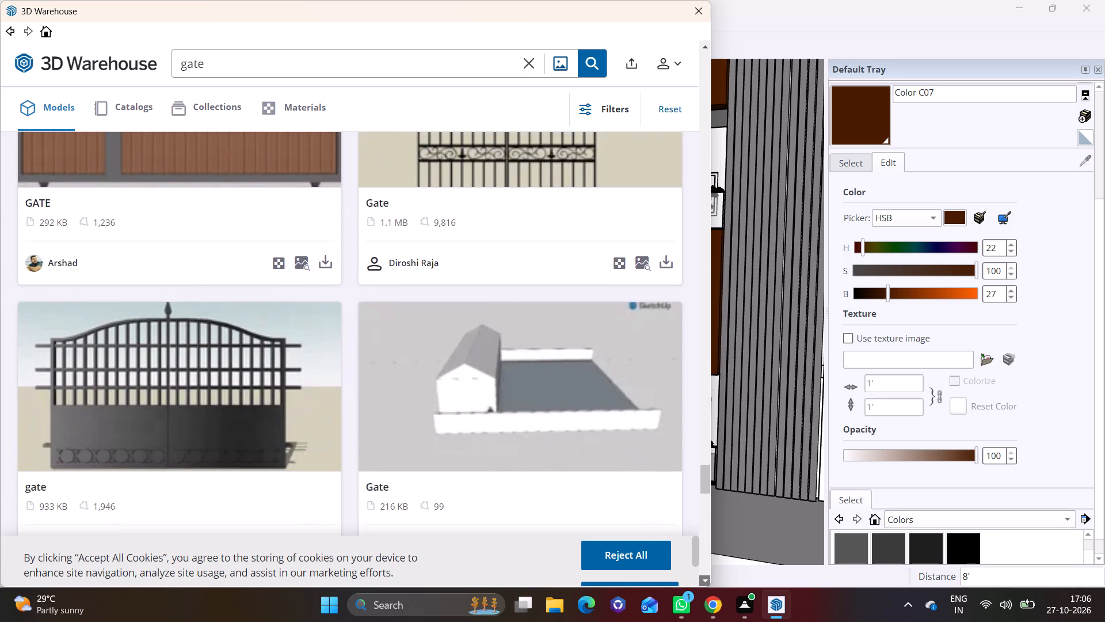
left_click(706, 580)
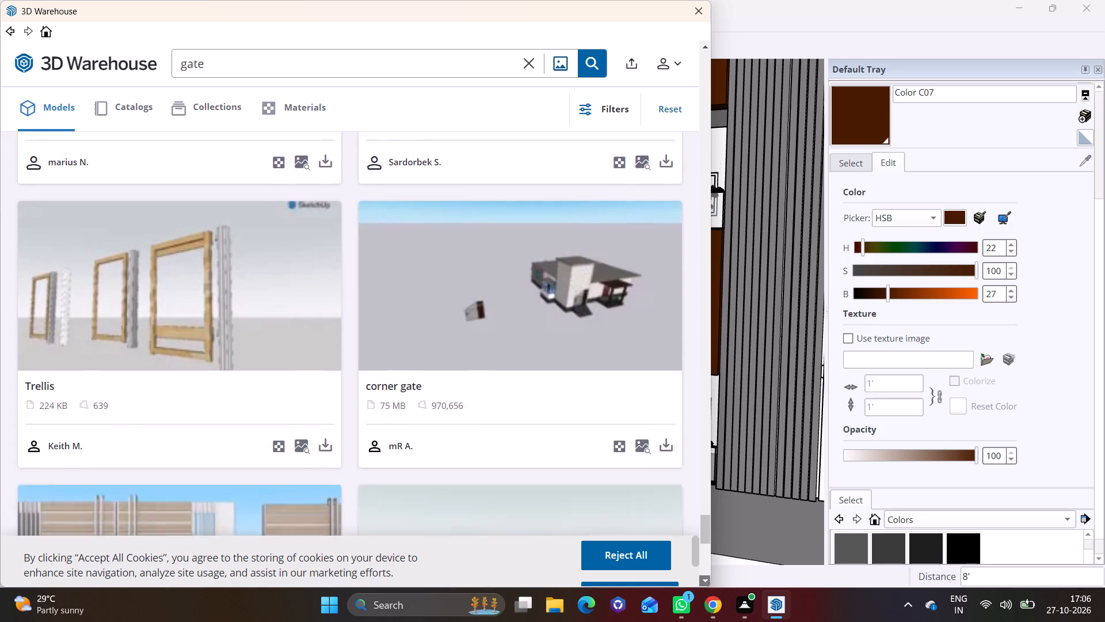
left_click(706, 580)
left_click(706, 580)
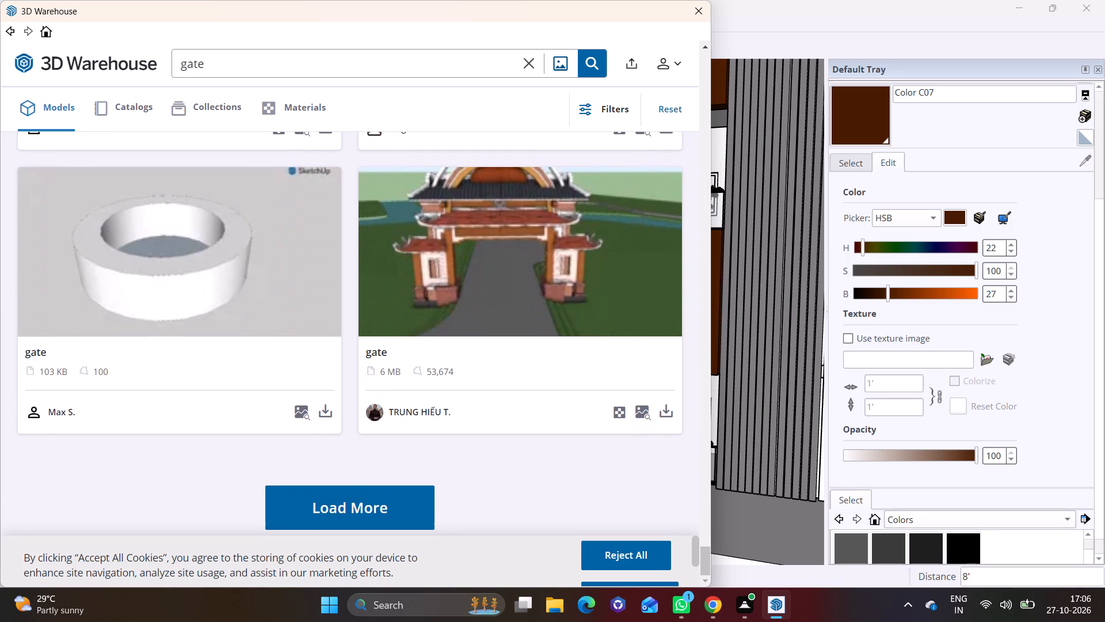
Load more "gate" results and examine the second batch of models for a suitable entrance gate.
left_click(381, 492)
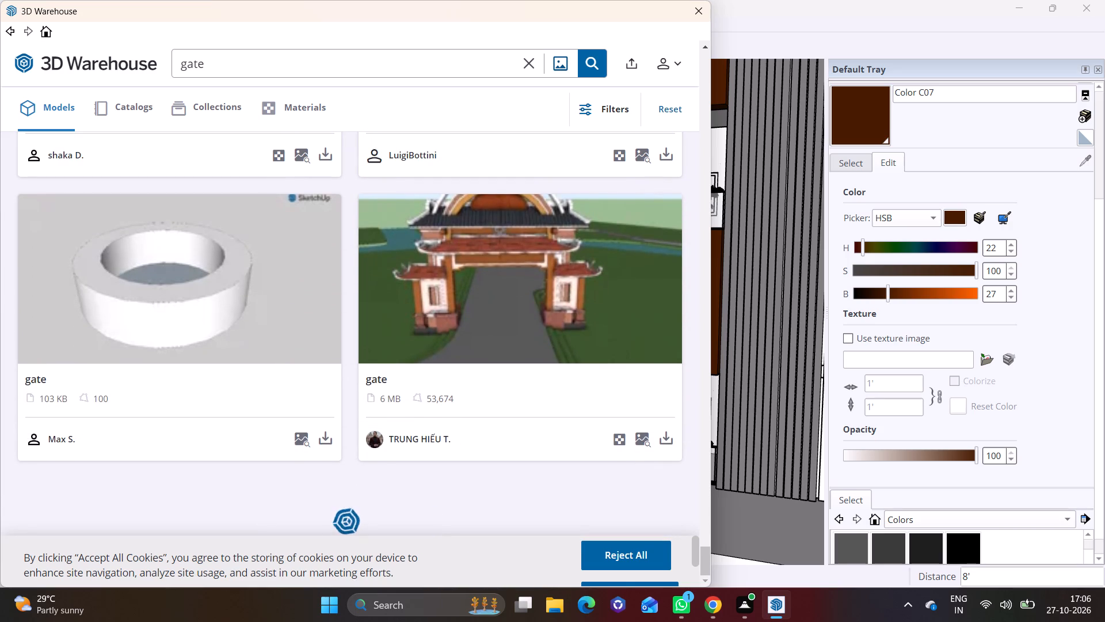
left_click(704, 578)
left_click(704, 578)
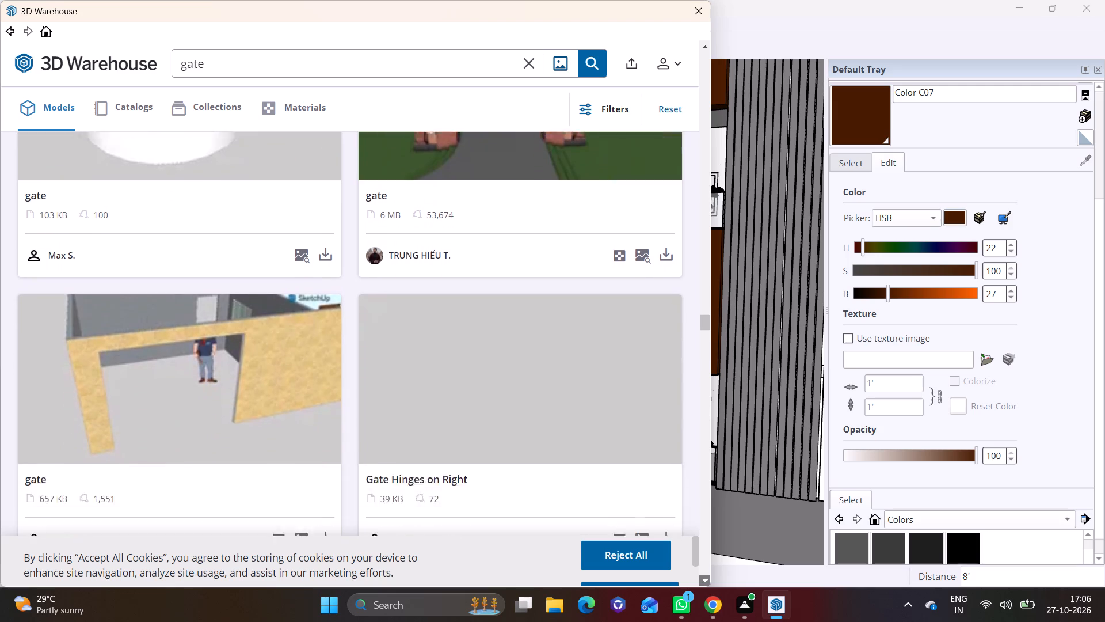
left_click(704, 578)
left_click(704, 578)
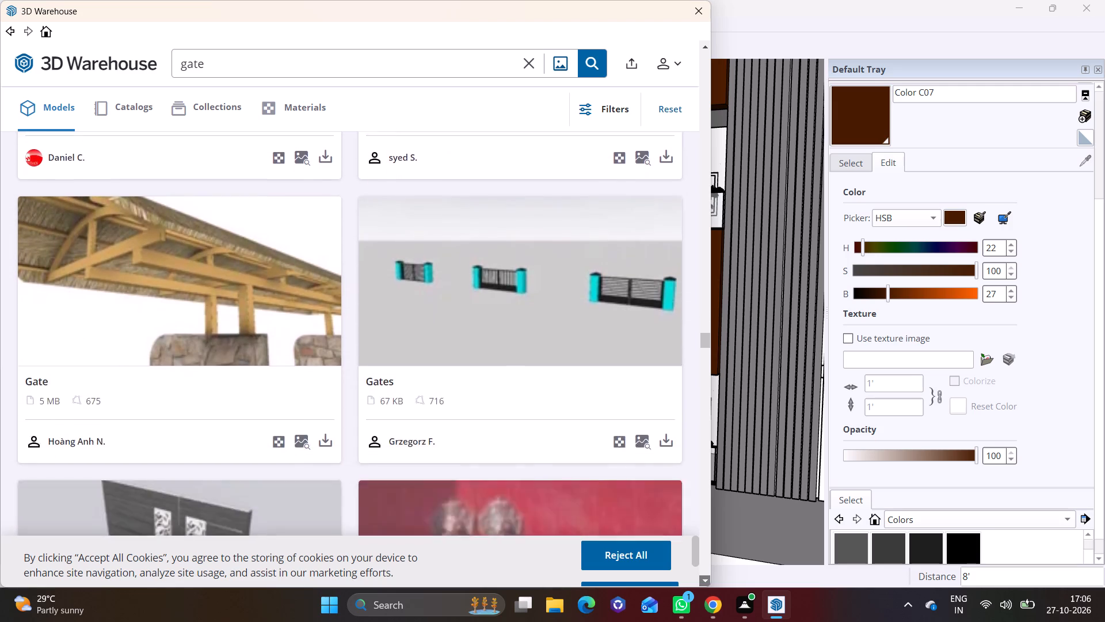
left_click(704, 578)
left_click(704, 578)
left_click(704, 578)
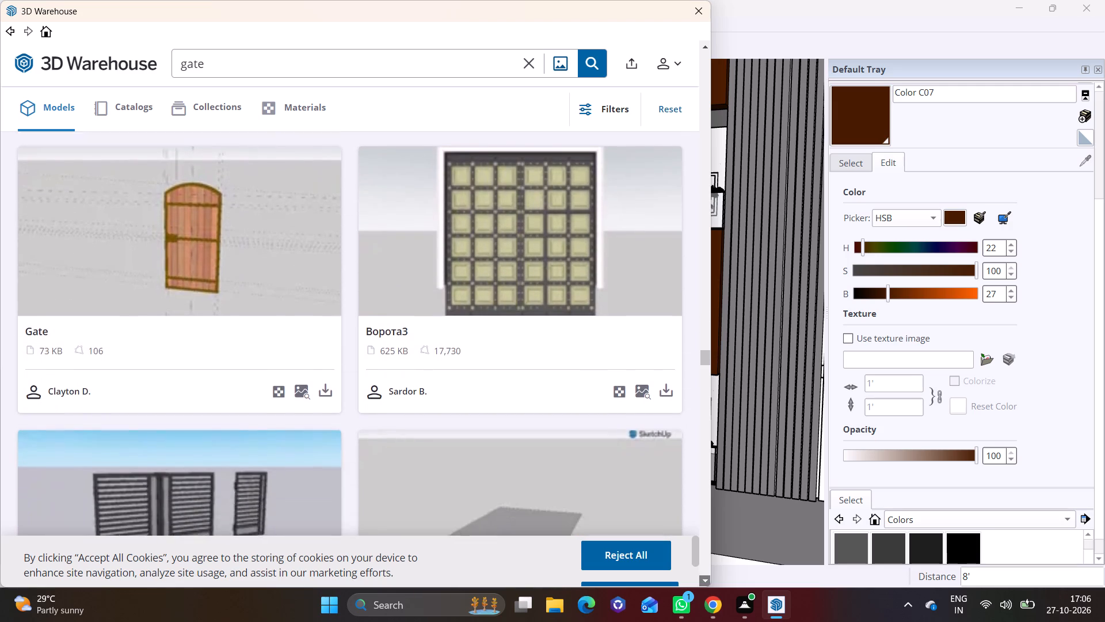
left_click(704, 578)
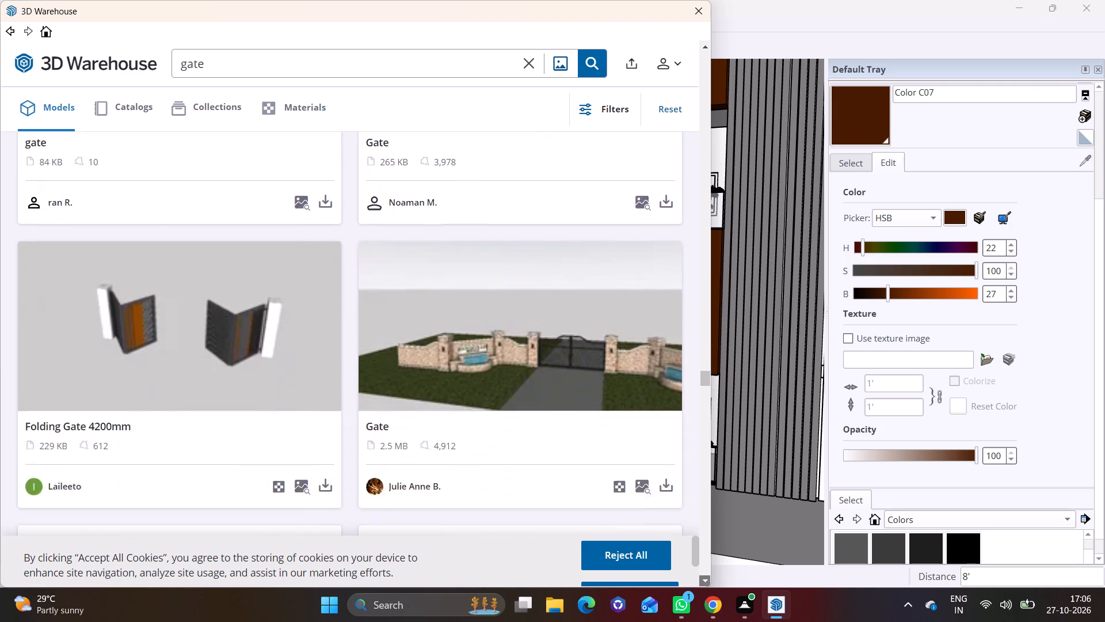
left_click(704, 578)
left_click(704, 578)
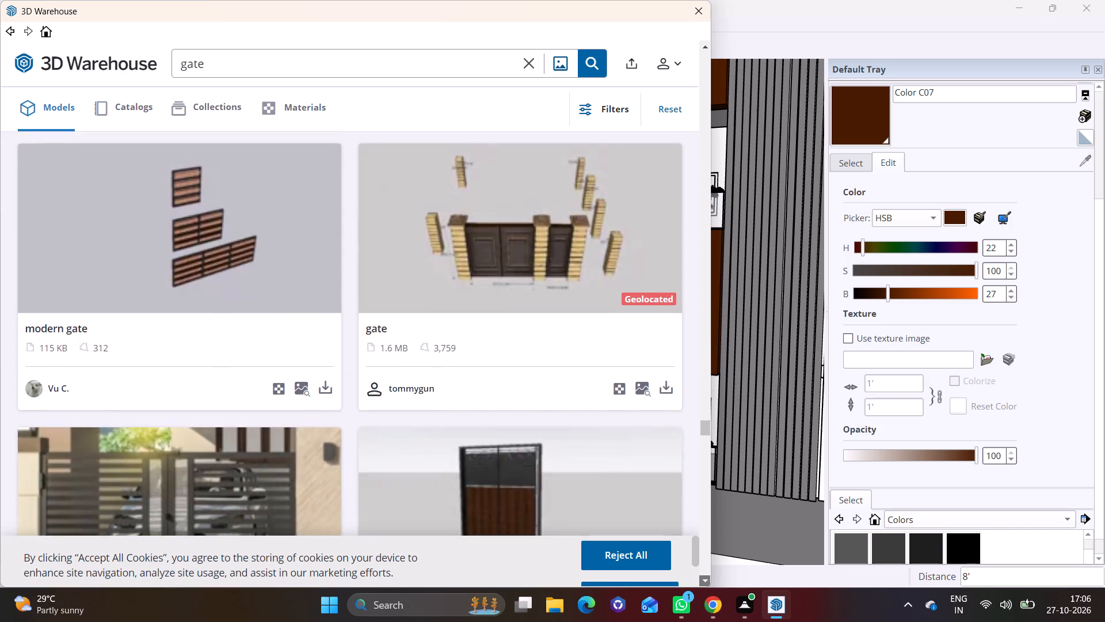
left_click(704, 578)
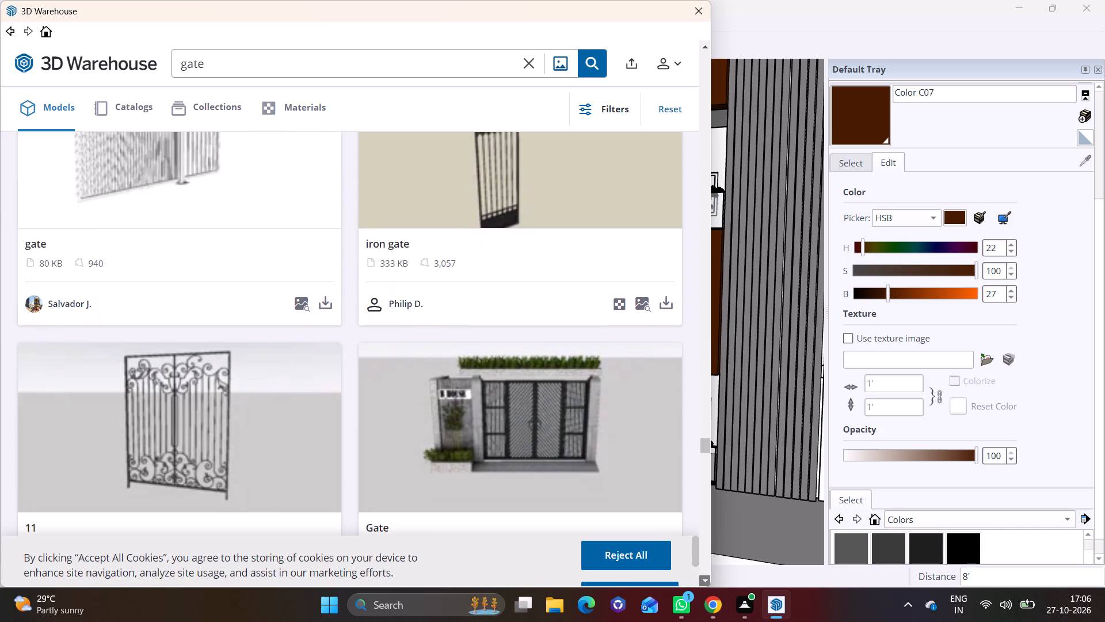
left_click(704, 578)
left_click(704, 578)
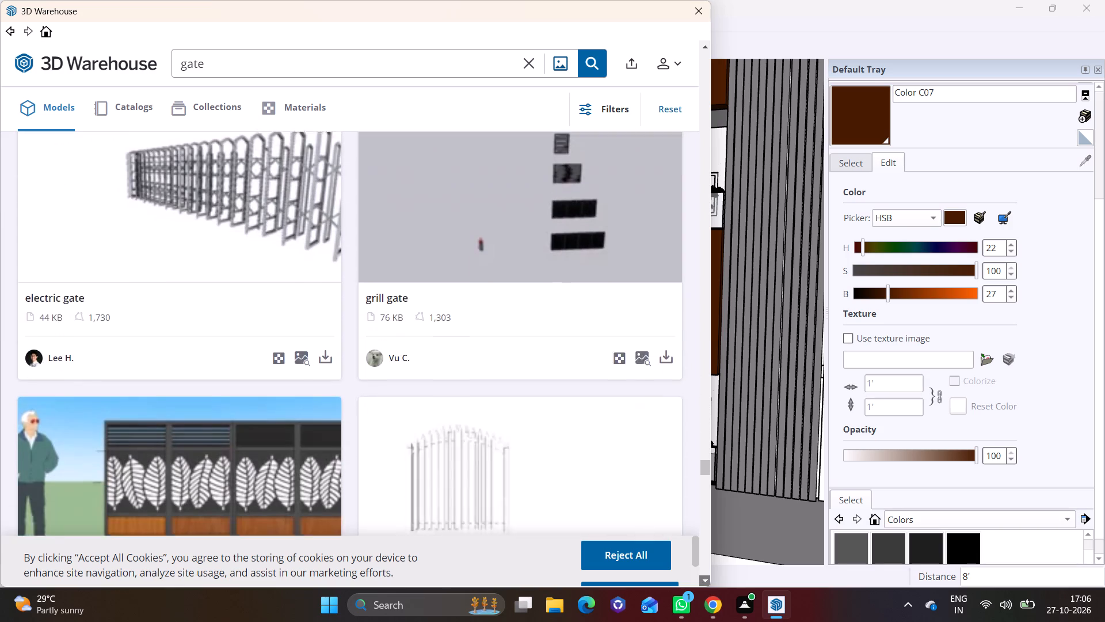
left_click(704, 578)
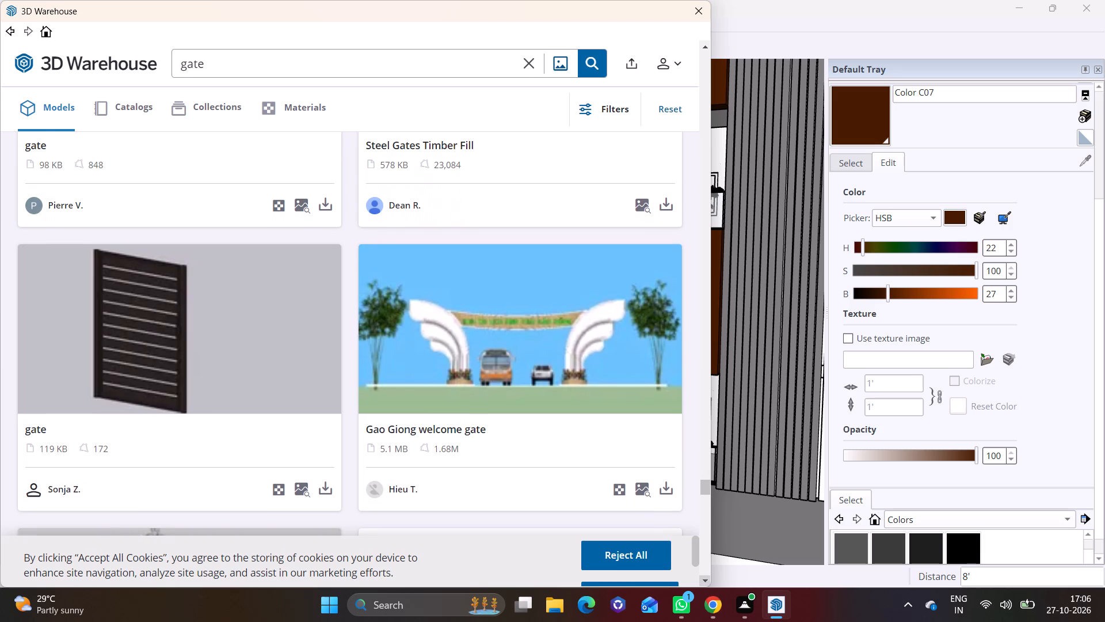
left_click(704, 578)
left_click(704, 578)
left_click(704, 578)
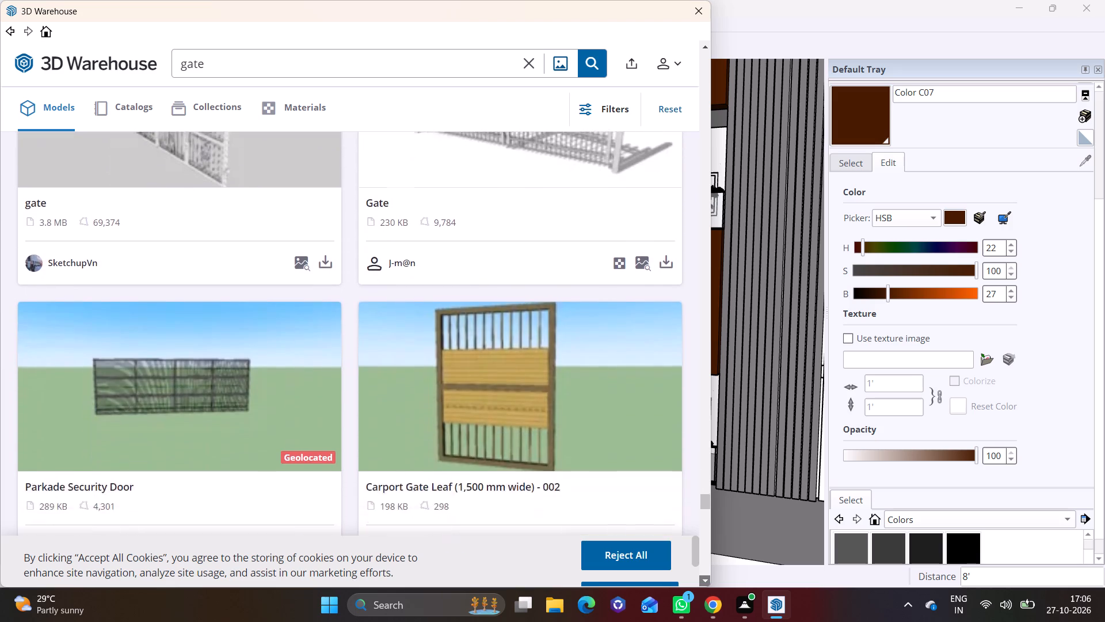
left_click(704, 578)
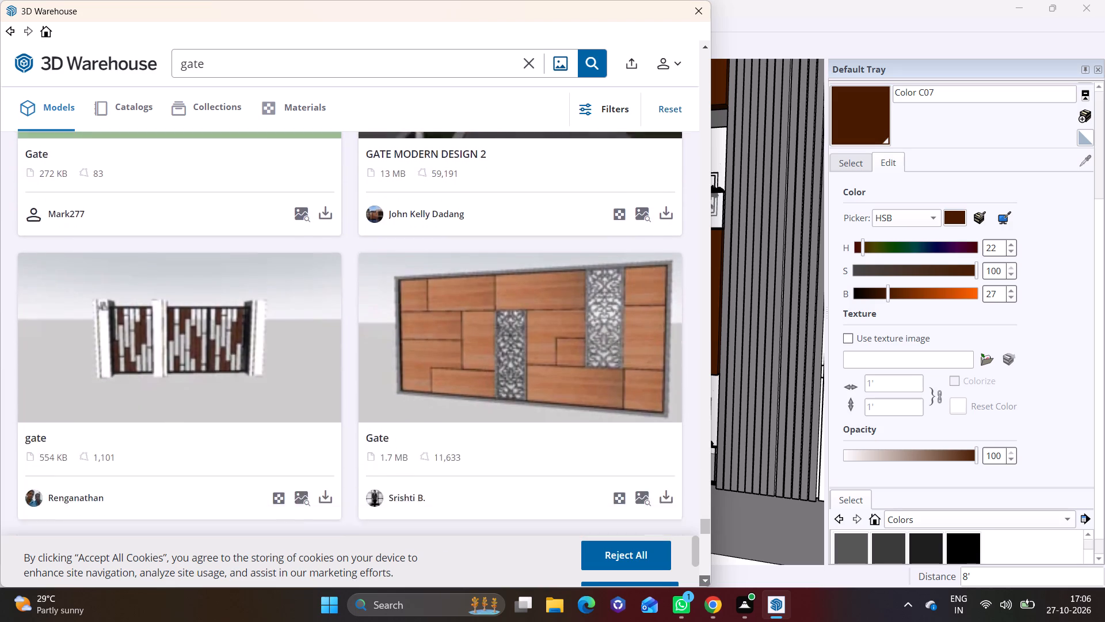
left_click(704, 578)
left_click(704, 578)
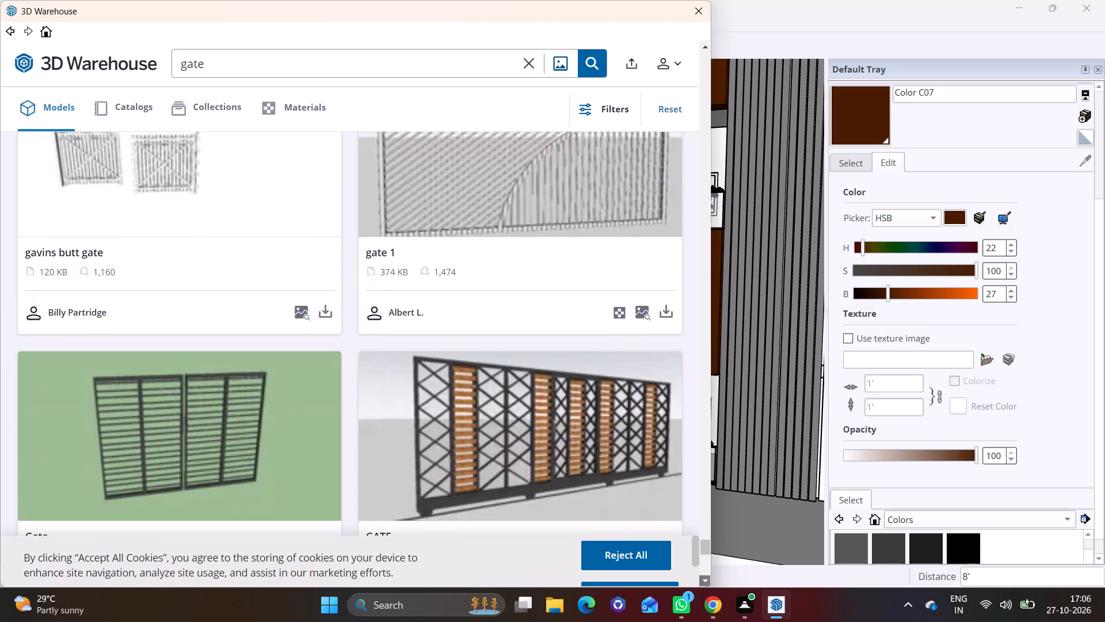
left_click(704, 578)
left_click(704, 578)
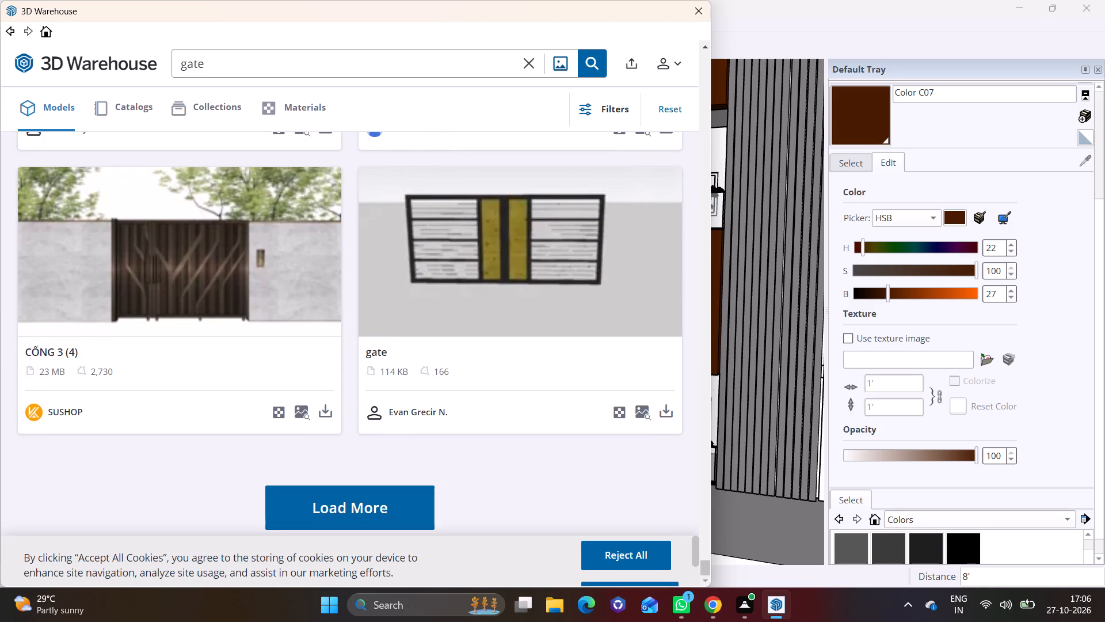
Load a third batch of "gate" results and examine the models for a suitable entrance gate.
left_click(345, 520)
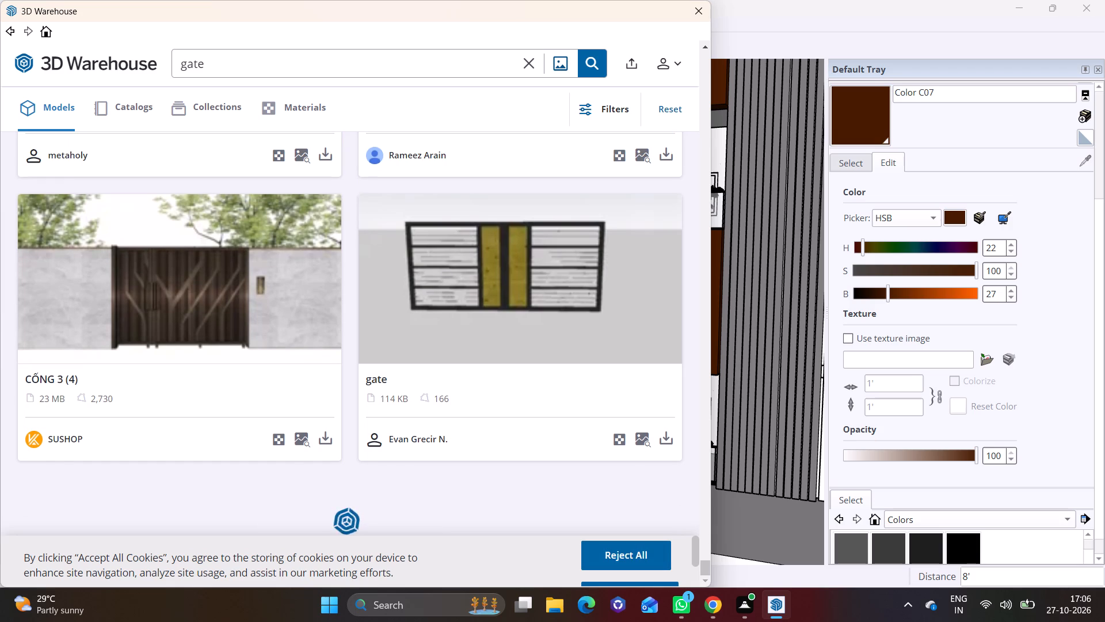
left_click(703, 579)
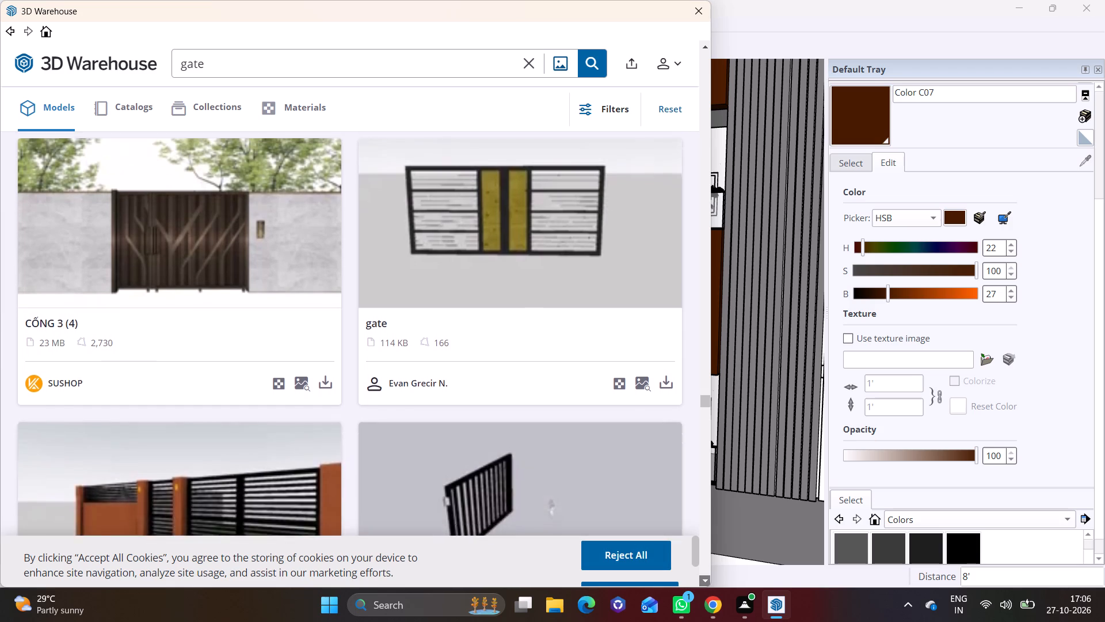
left_click(703, 578)
left_click(703, 578)
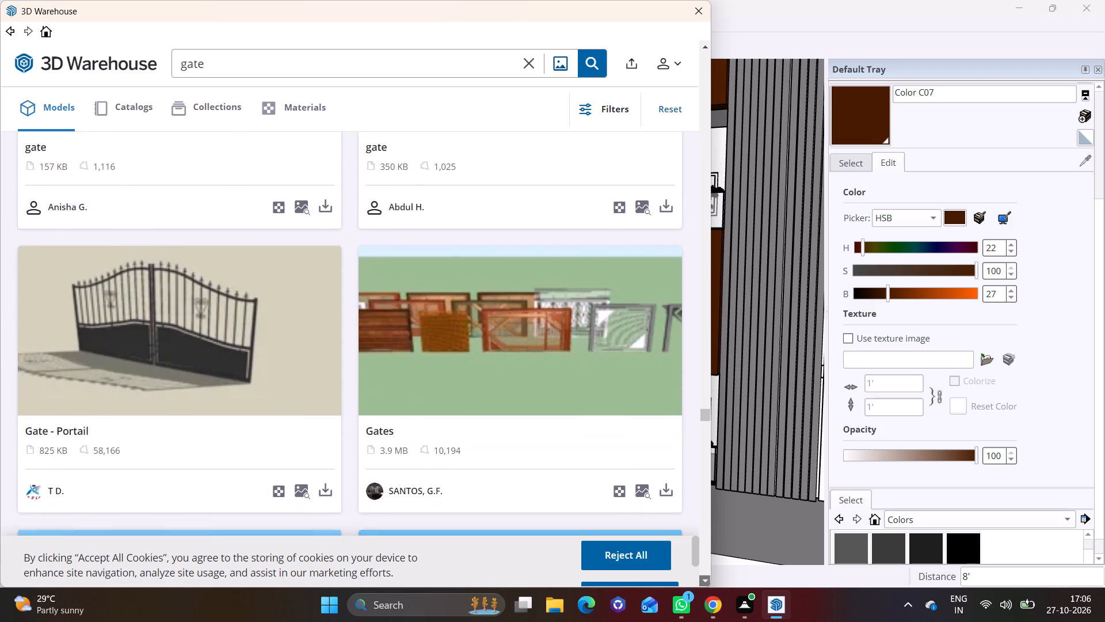
left_click(703, 578)
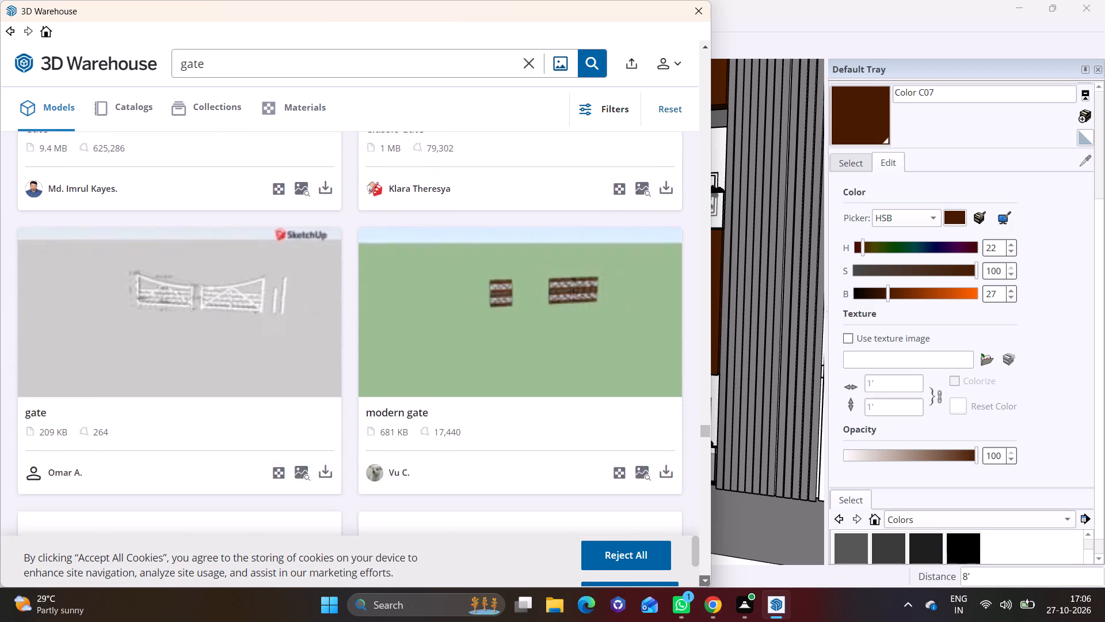
left_click(703, 578)
left_click(703, 578)
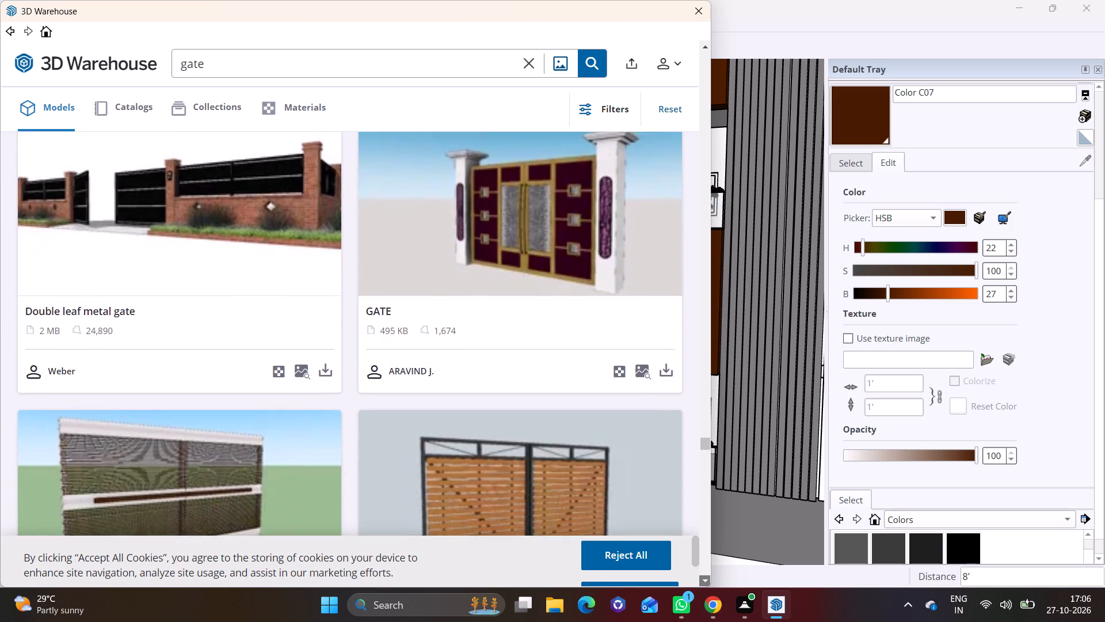
left_click(703, 578)
left_click(703, 578)
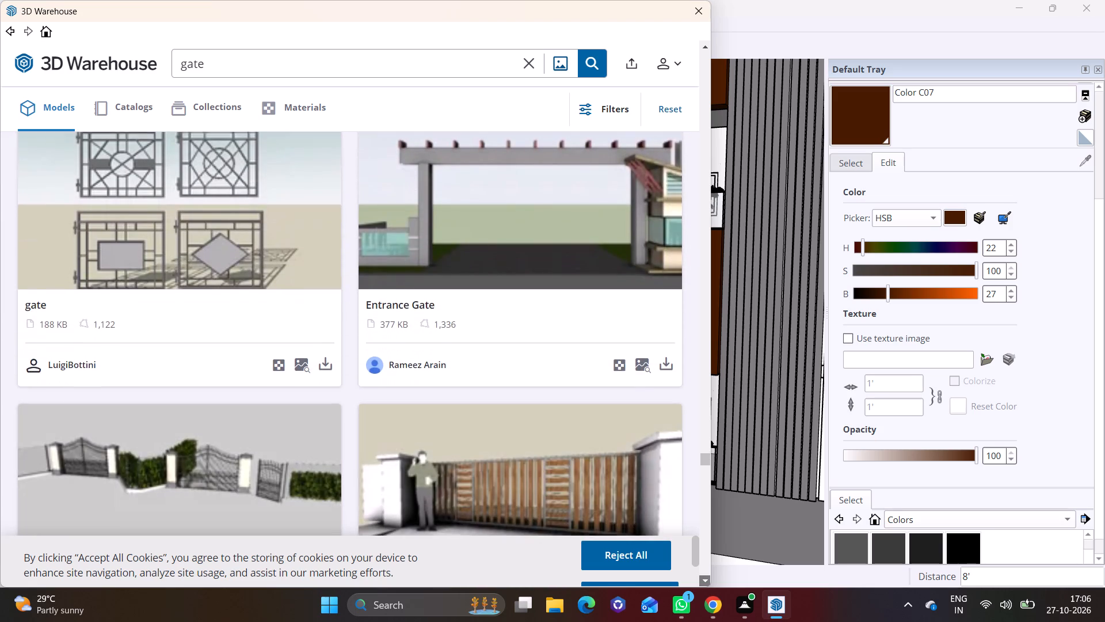
left_click(703, 578)
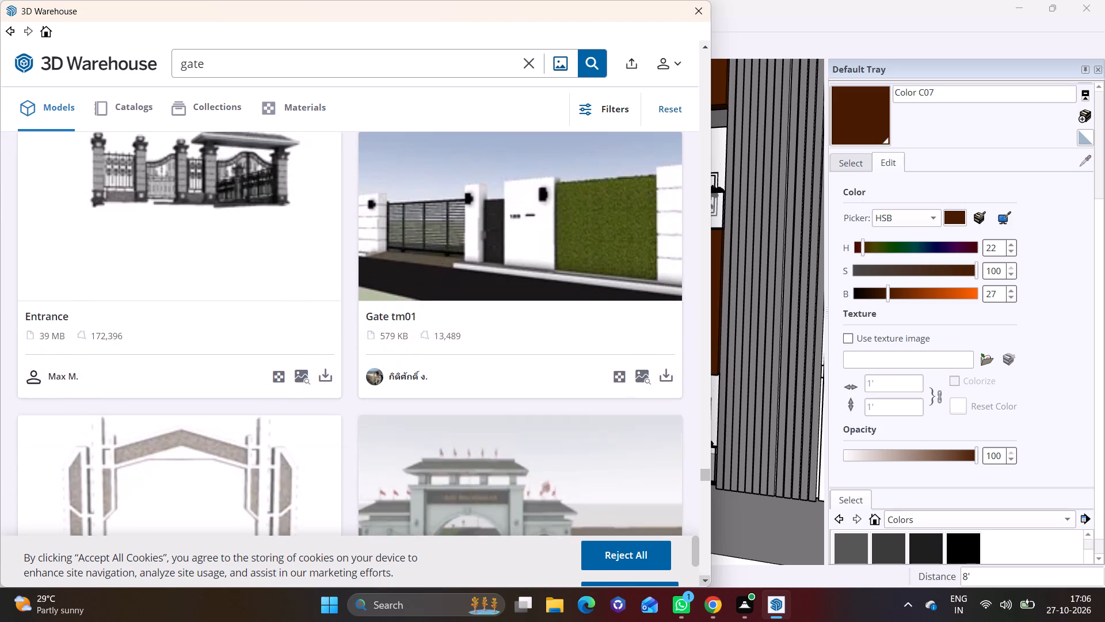
left_click(703, 578)
left_click(703, 578)
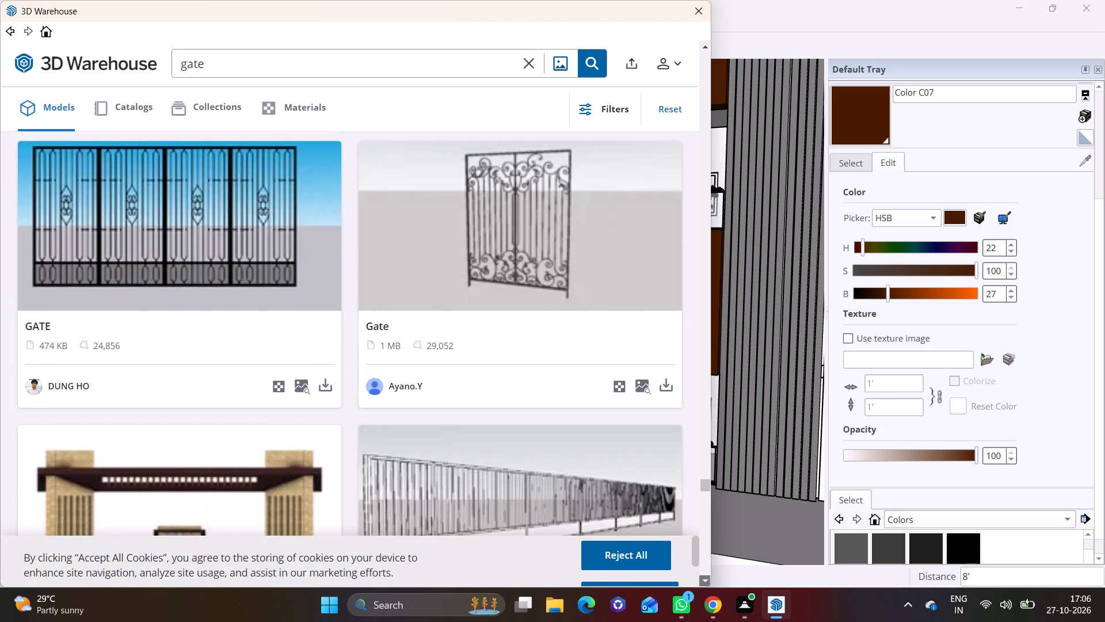
left_click(703, 578)
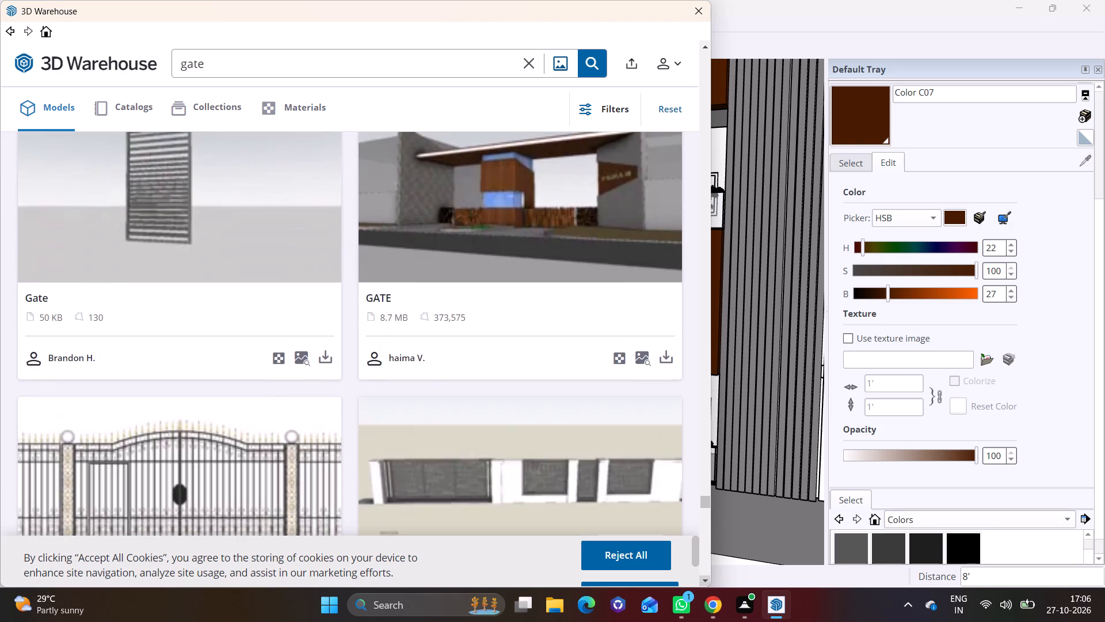
left_click(703, 578)
left_click(703, 578)
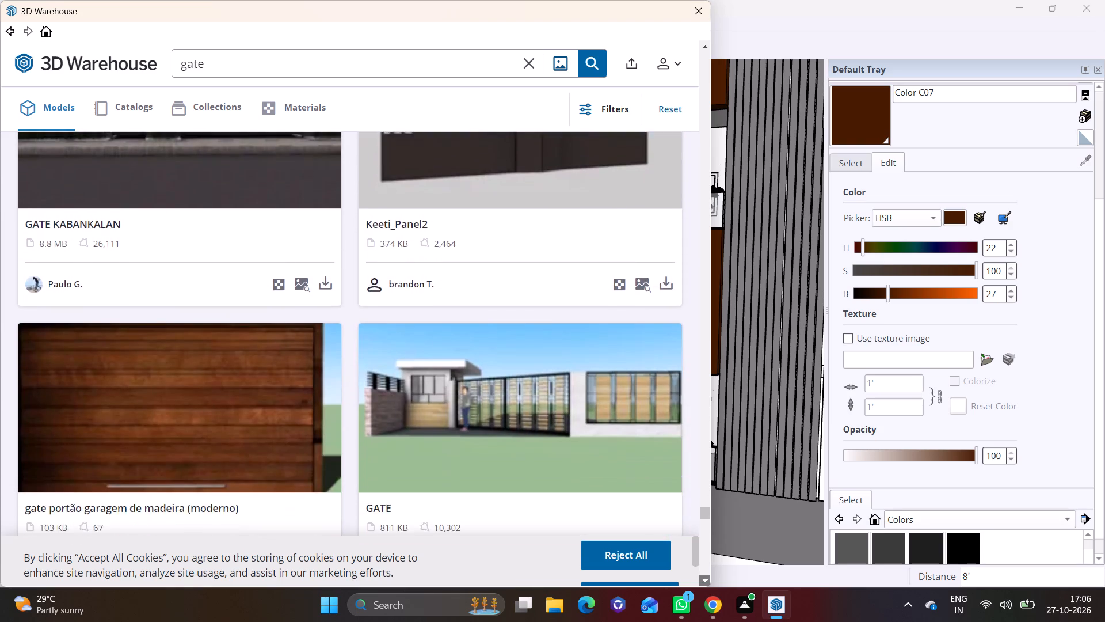
left_click(703, 578)
left_click(703, 578)
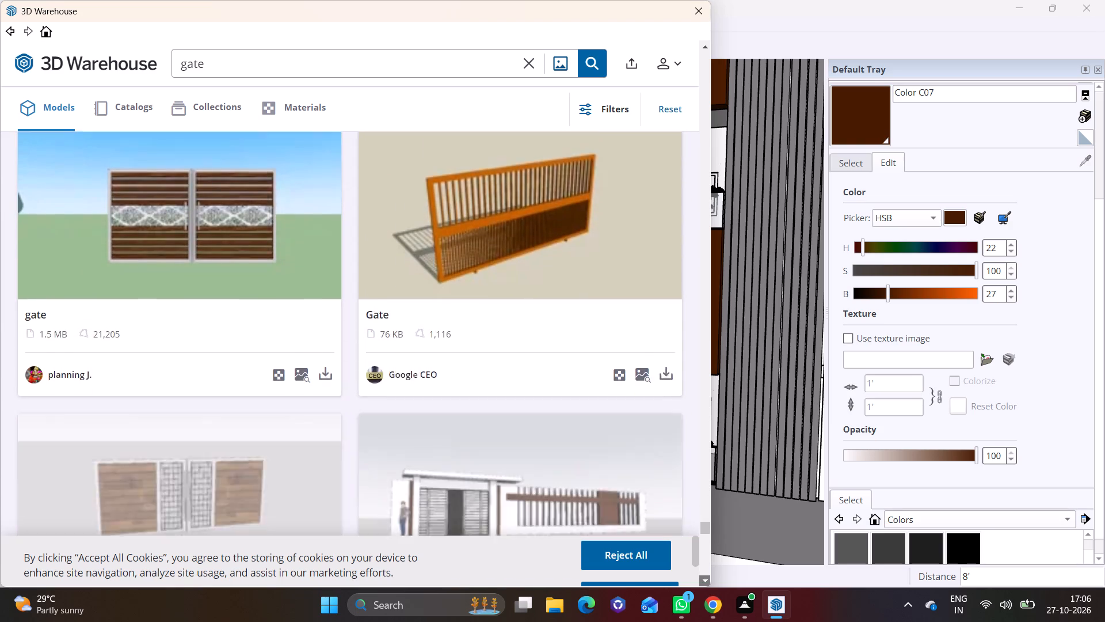
left_click(703, 578)
left_click(703, 578)
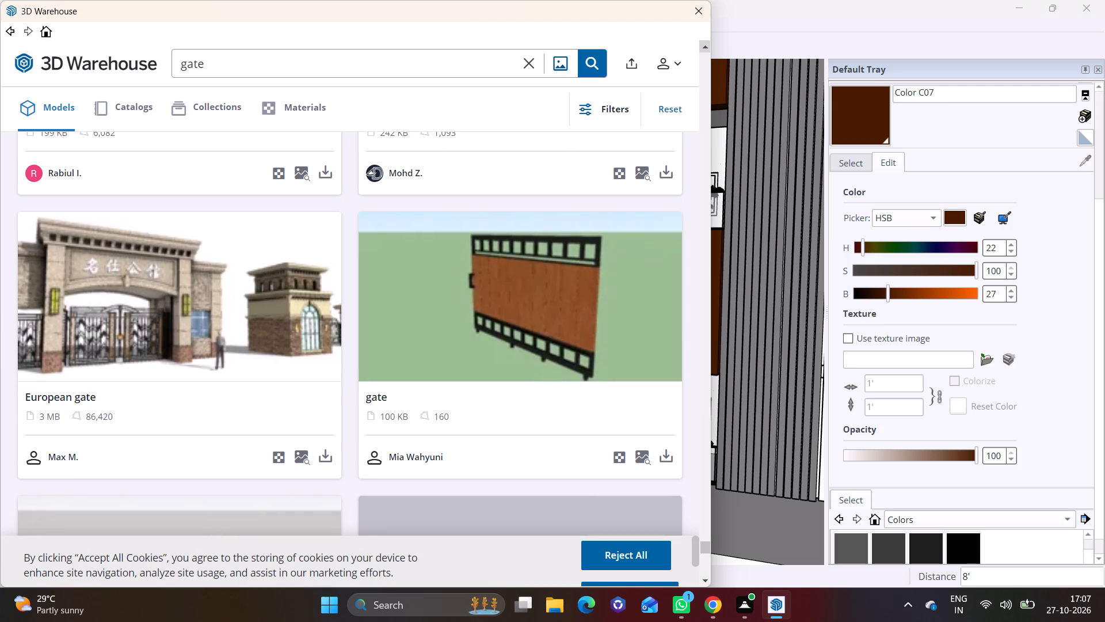
Load the "modern gate design" 3D Warehouse model directly into the model and place it on the slab's front edge beside the boundary wall's end.
left_click(706, 45)
left_click(664, 406)
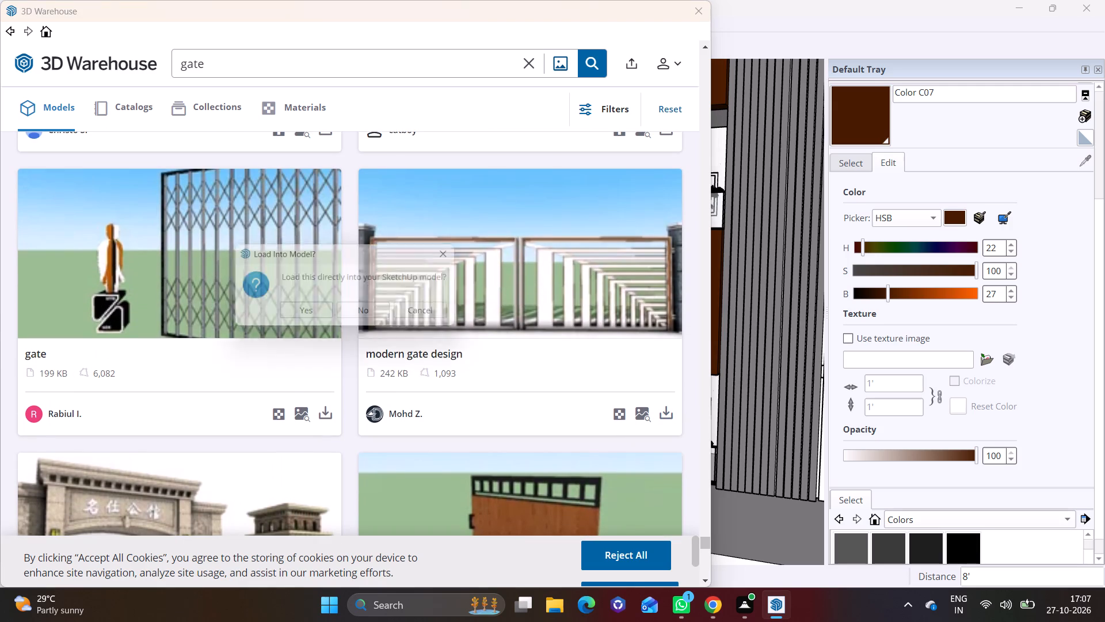
left_click_drag(372, 317, 365, 332)
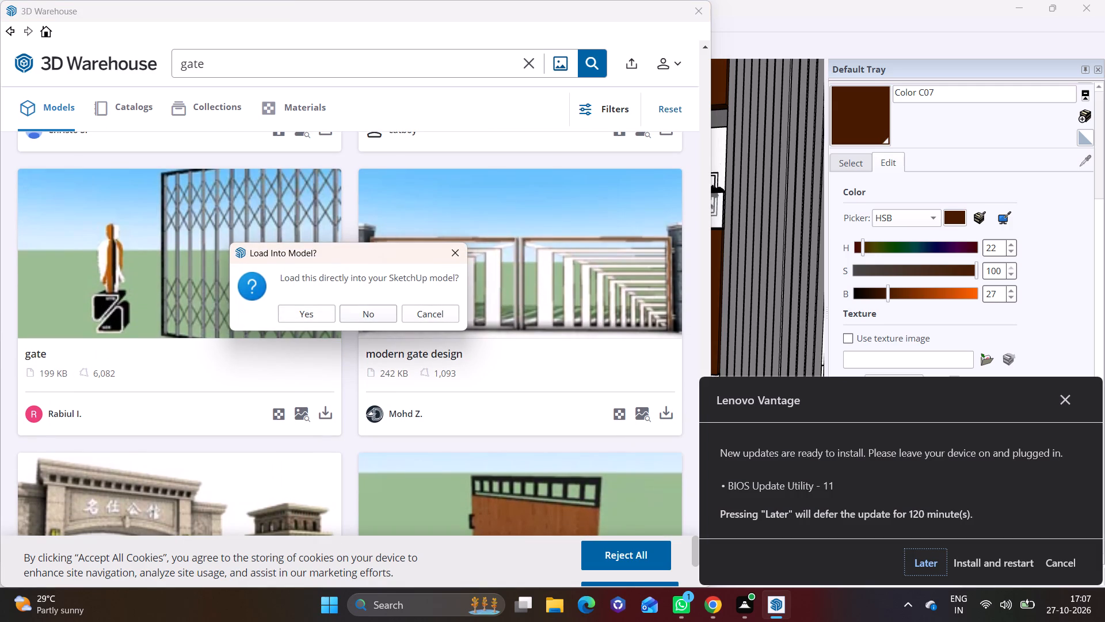
left_click(313, 317)
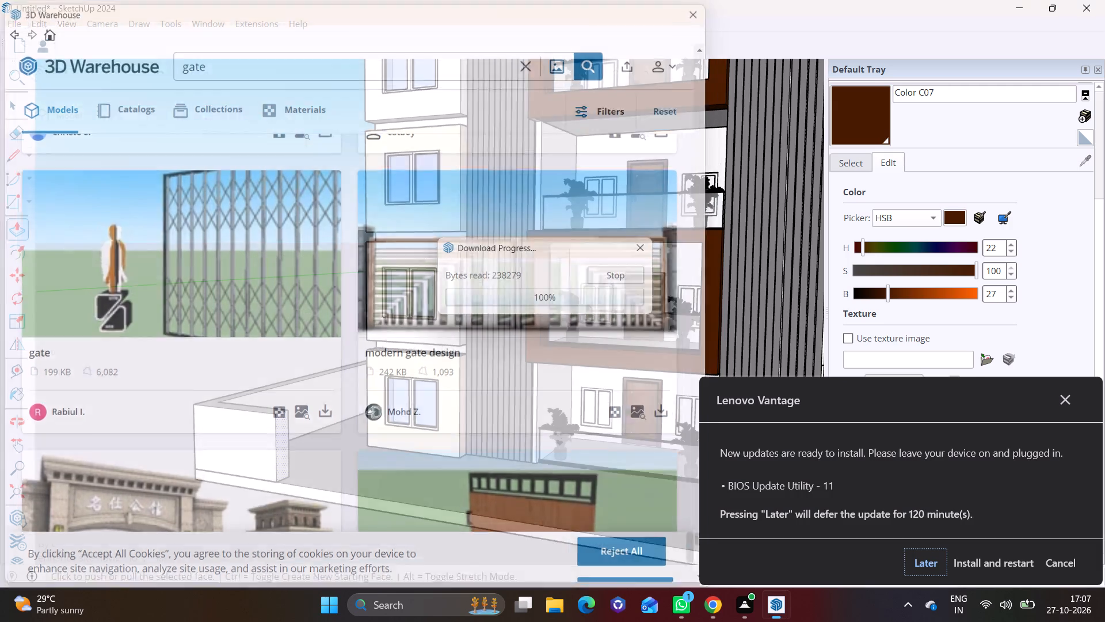
left_click(919, 561)
scroll(605, 480, "up", 4)
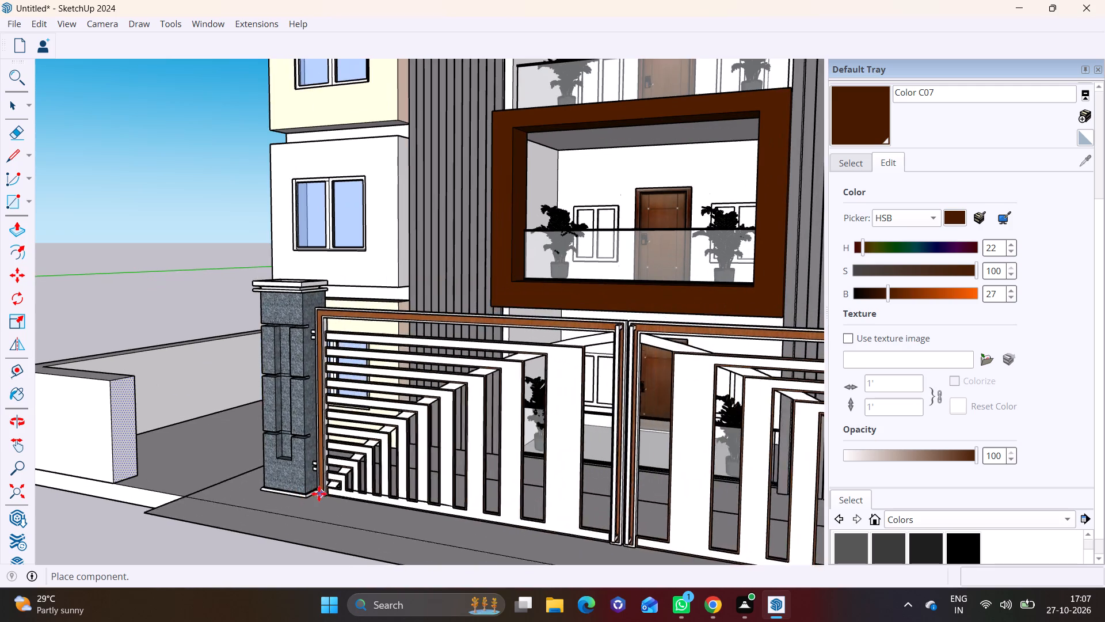
scroll(288, 485, "down", 5)
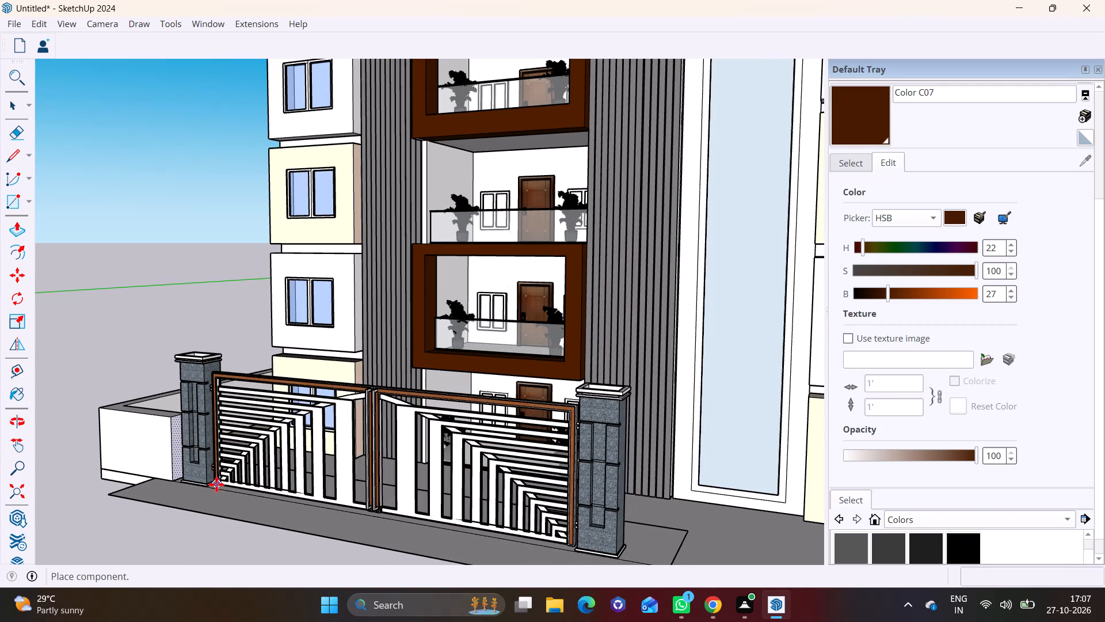
left_click(216, 484)
key("space")
left_click(111, 380)
Open the gate component down to its nested parts and delete the two grey stone pillars flanking the gate leaves.
scroll(146, 382, "down", 6)
middle_click_drag(270, 447, 383, 437)
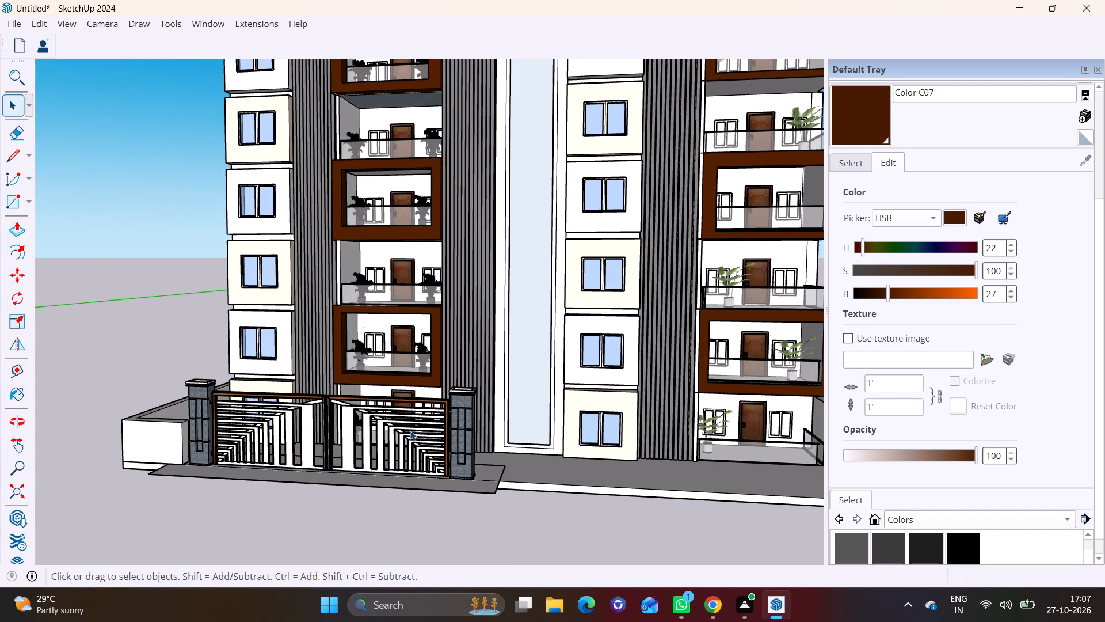
middle_click_drag(421, 430, 416, 466, "shift")
middle_click_drag(485, 482, 406, 498)
scroll(406, 491, "up", 3)
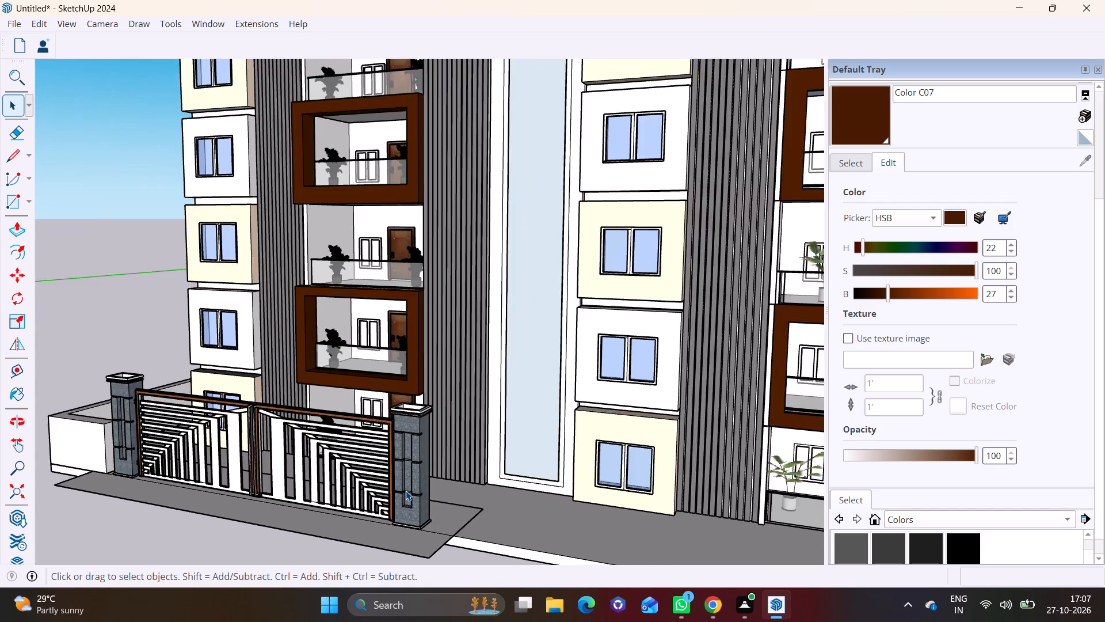
scroll(406, 491, "up", 2)
double_click(407, 476)
left_click(407, 476)
left_click(410, 469)
triple_click(411, 456)
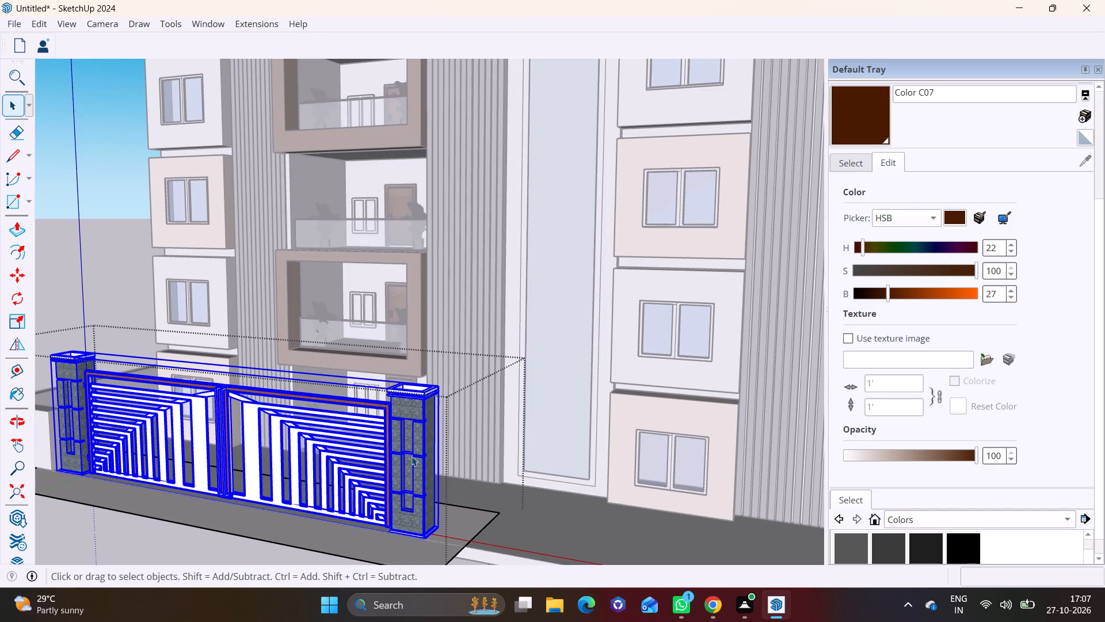
double_click(411, 456)
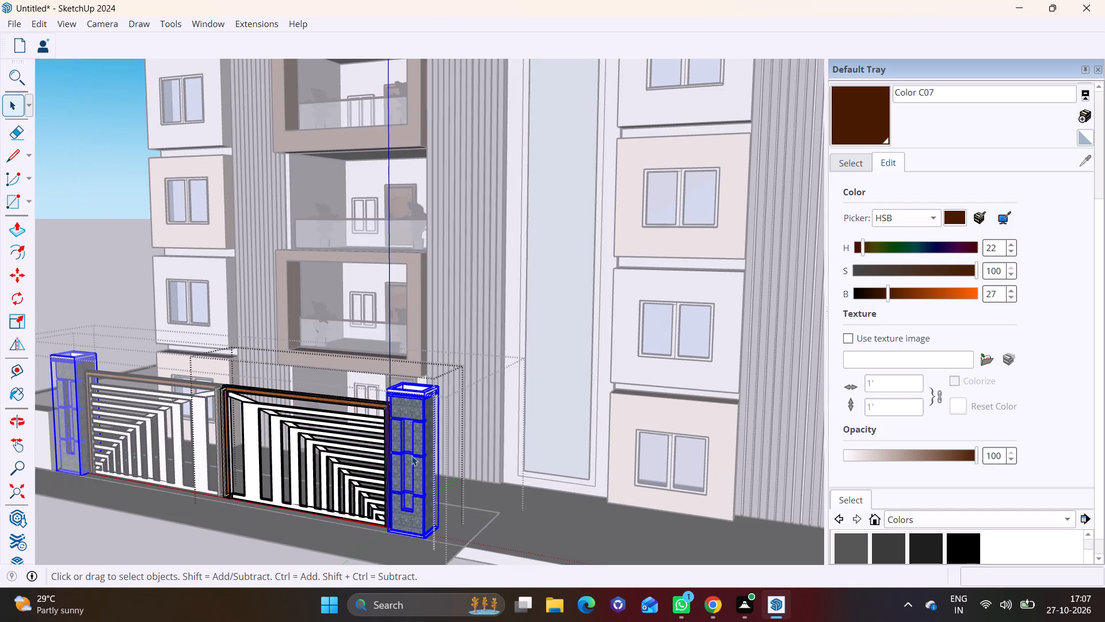
key("Delete")
Select both gate leaves and scale them along the red axis to about 0.94, narrowing them from the boundary wall side.
scroll(411, 456, "down", 2)
middle_click_drag(349, 460, 350, 443)
left_click(201, 439, "ctrl")
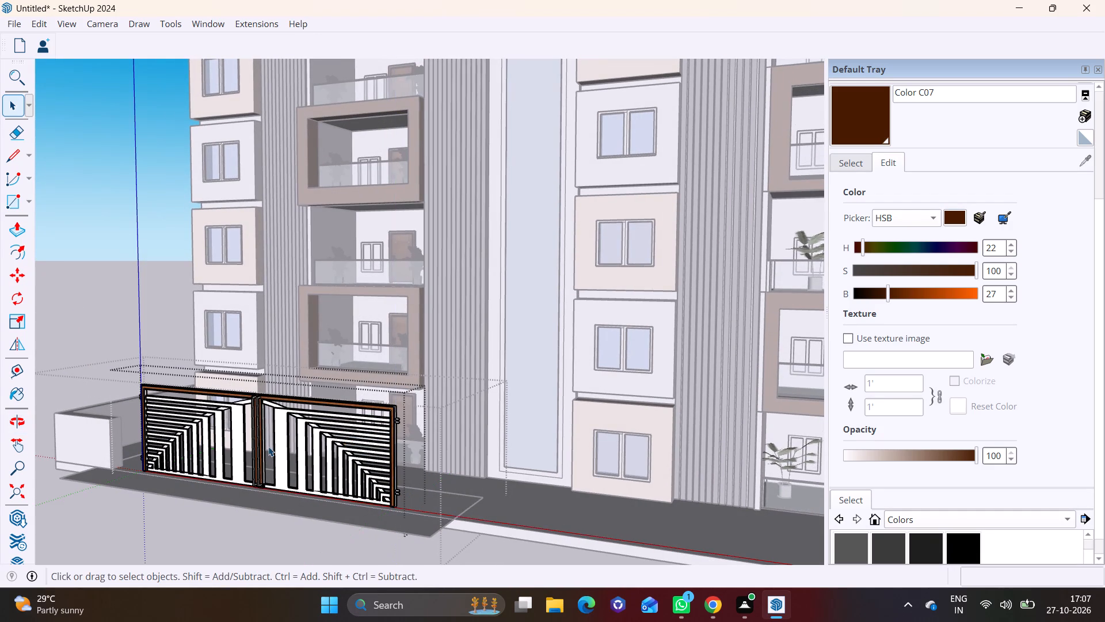
left_click(157, 412)
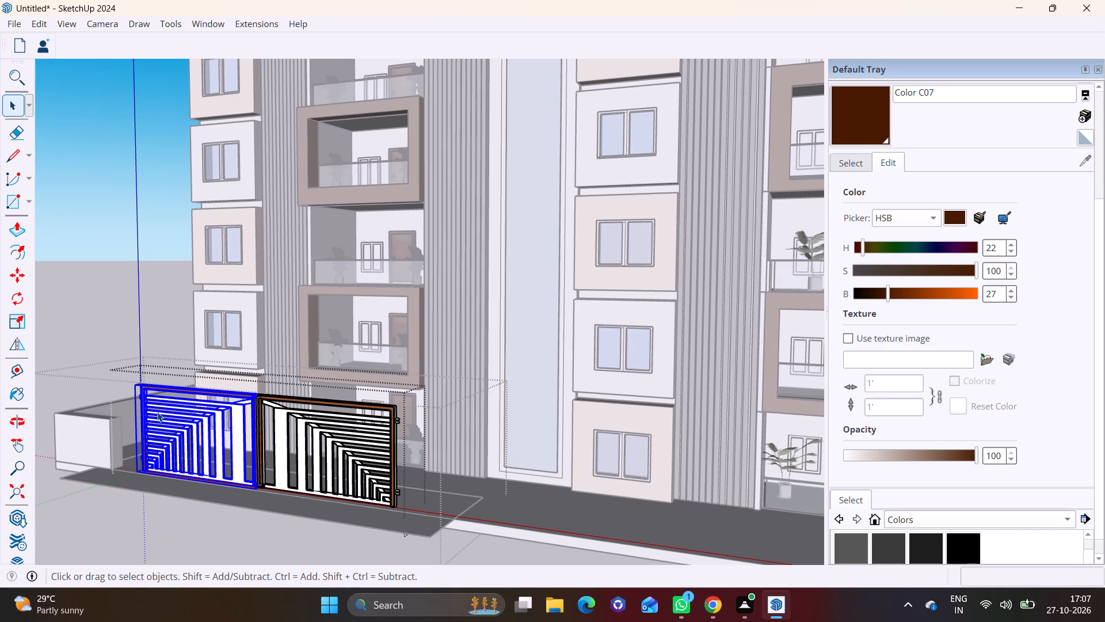
left_click(286, 435, "ctrl")
left_click(18, 318)
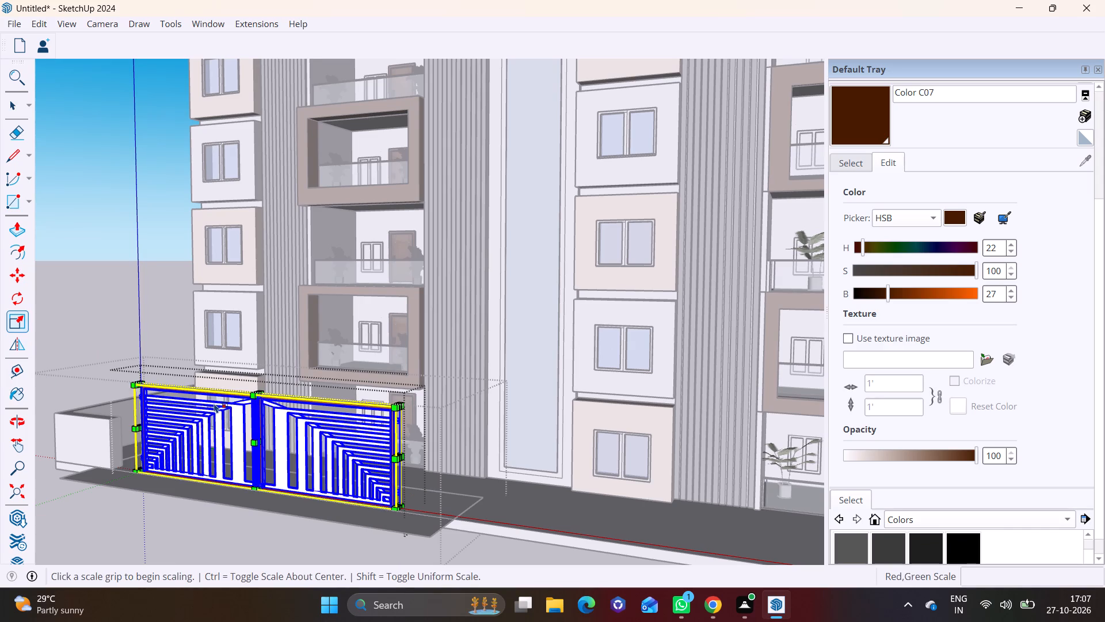
scroll(238, 407, "up", 4)
middle_click_drag(277, 400, 197, 454)
left_click(240, 401)
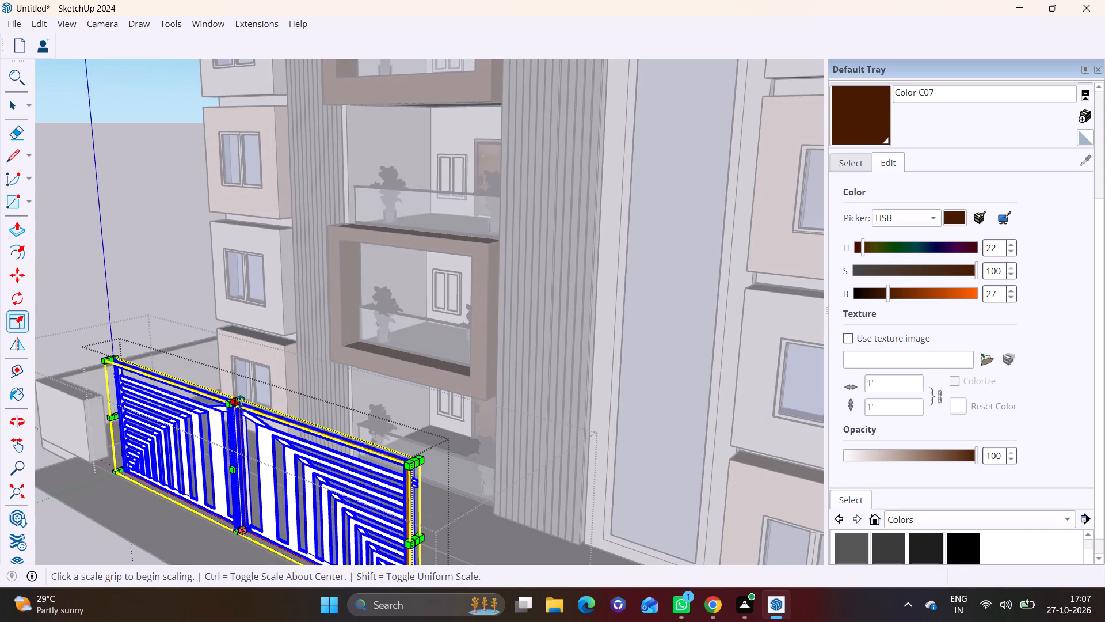
left_click(241, 456)
middle_click_drag(262, 479, 437, 384)
middle_click_drag(235, 447, 318, 447, "shift")
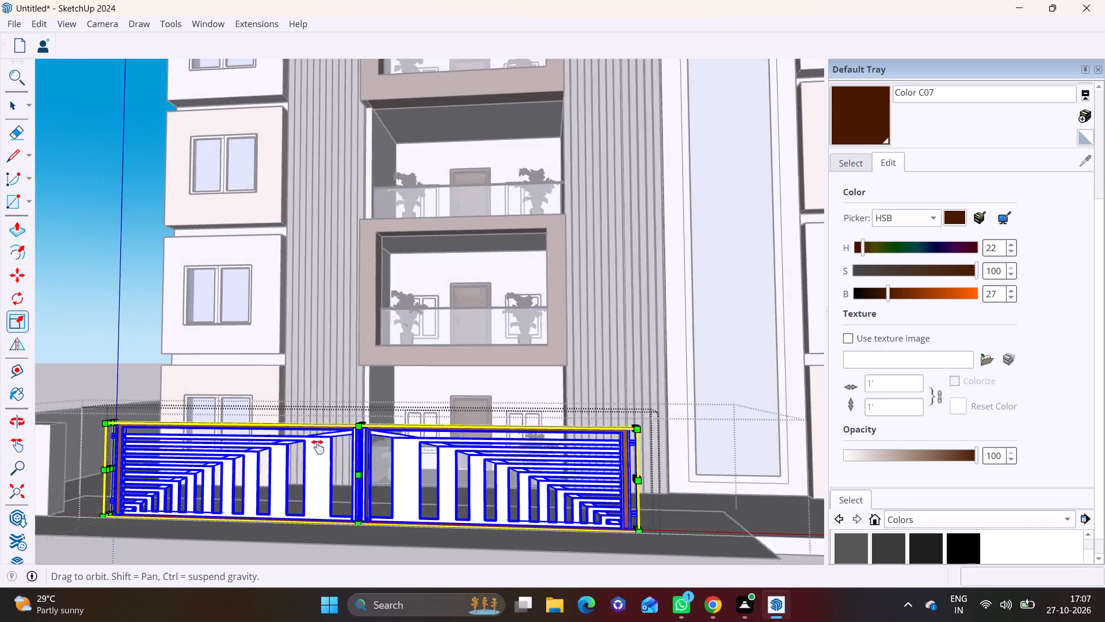
middle_click_drag(318, 447, 474, 442, "shift")
scroll(348, 451, "up", 3)
middle_click_drag(335, 462, 521, 480)
scroll(494, 502, "up", 3)
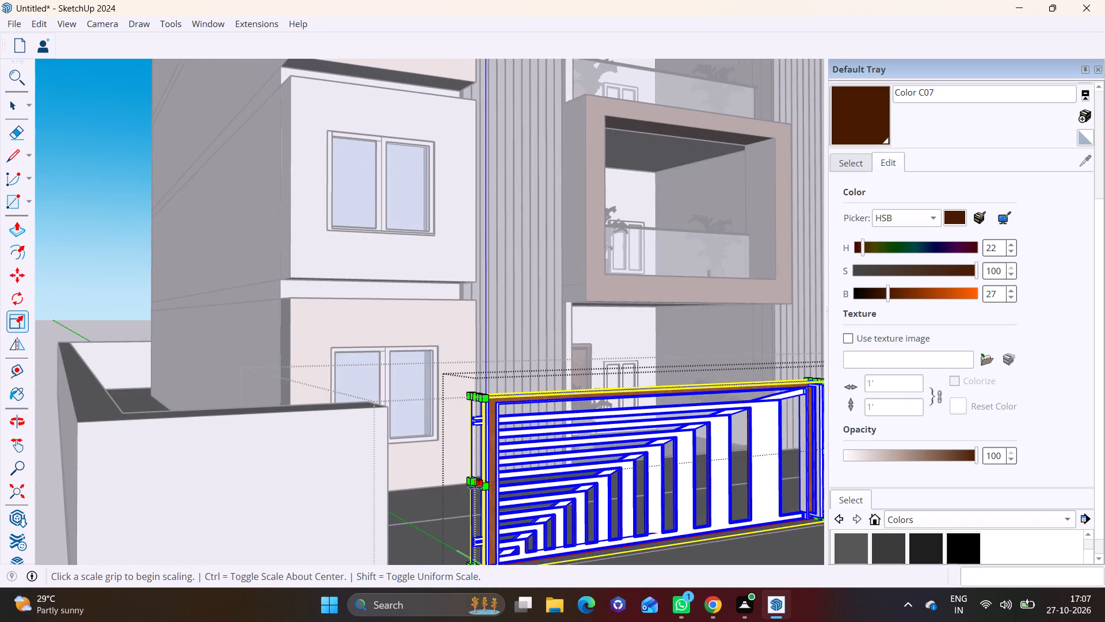
left_click(475, 487)
left_click(415, 488)
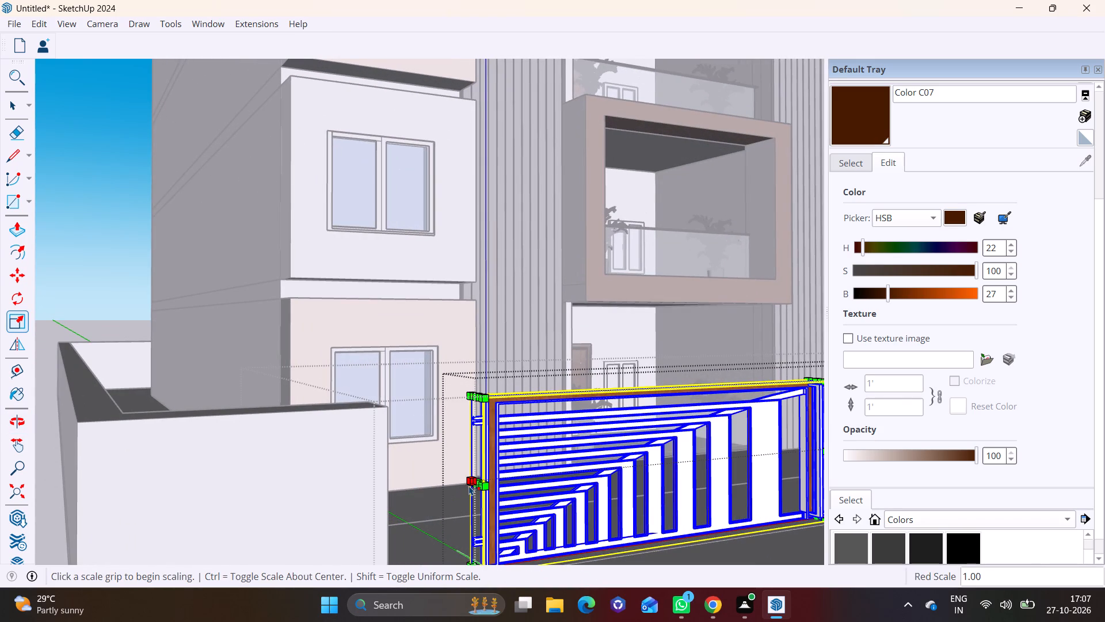
left_click(474, 487)
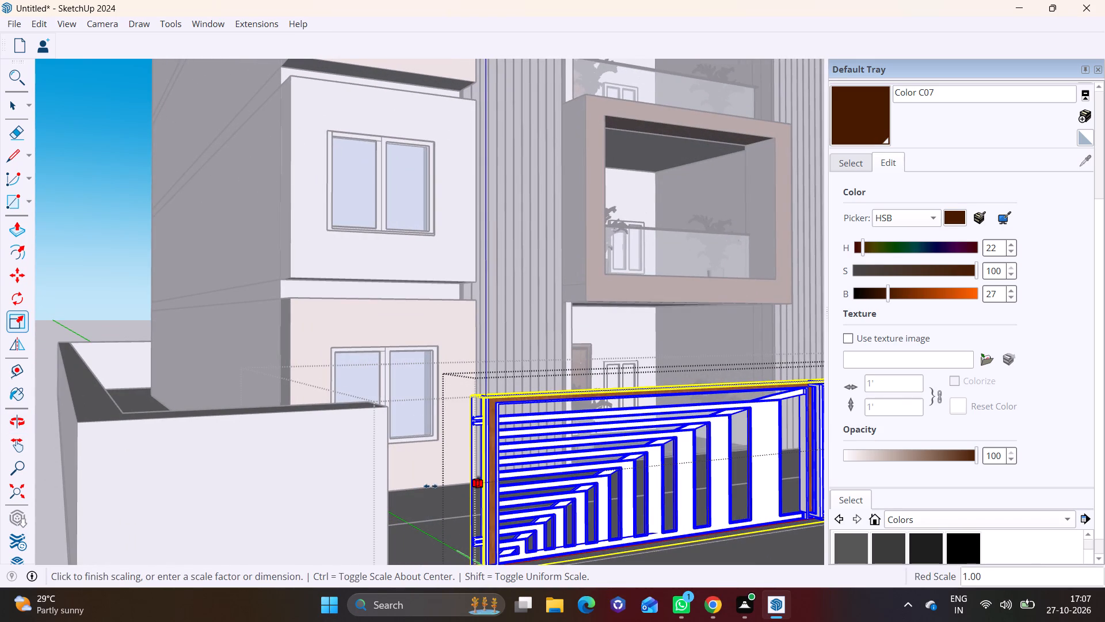
left_click(484, 483)
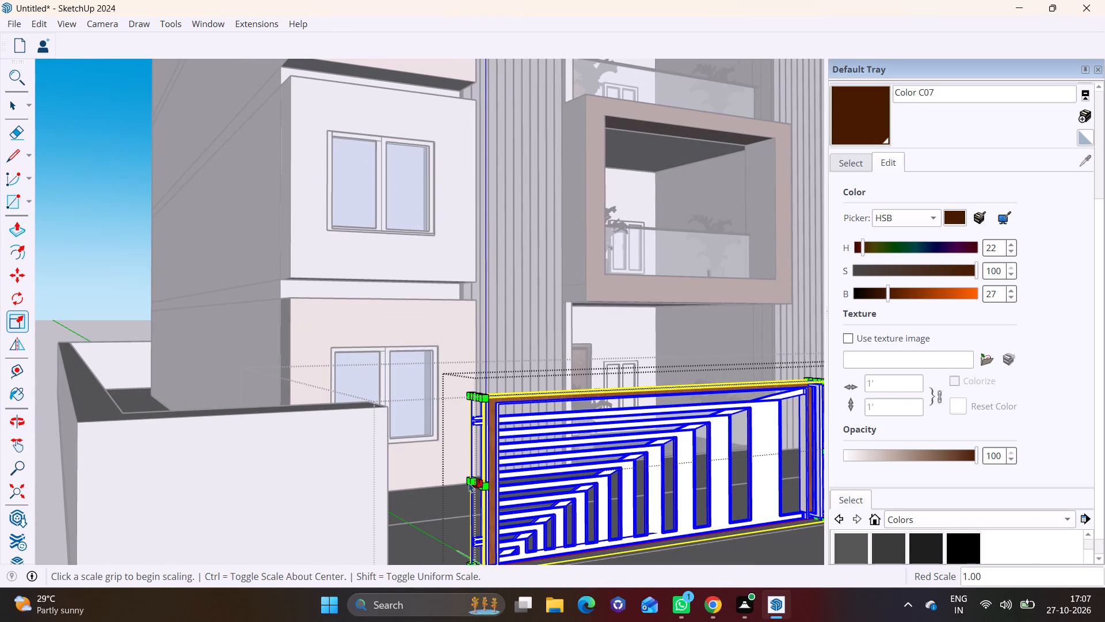
left_click(475, 481)
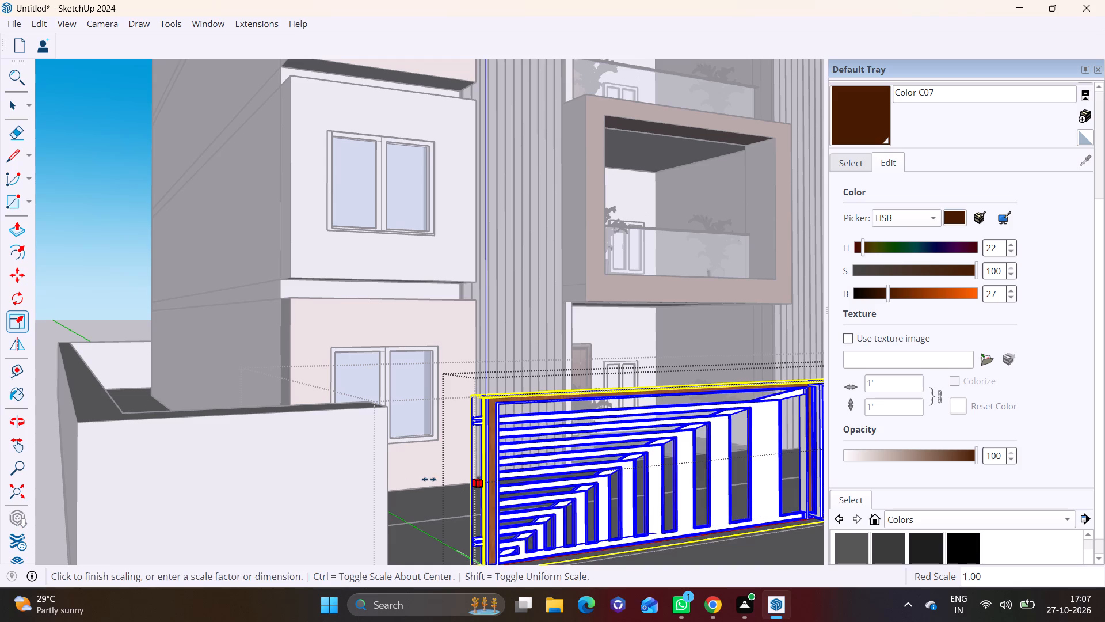
scroll(429, 479, "down", 7)
middle_click_drag(502, 499, 315, 458)
left_click(234, 452, "shift")
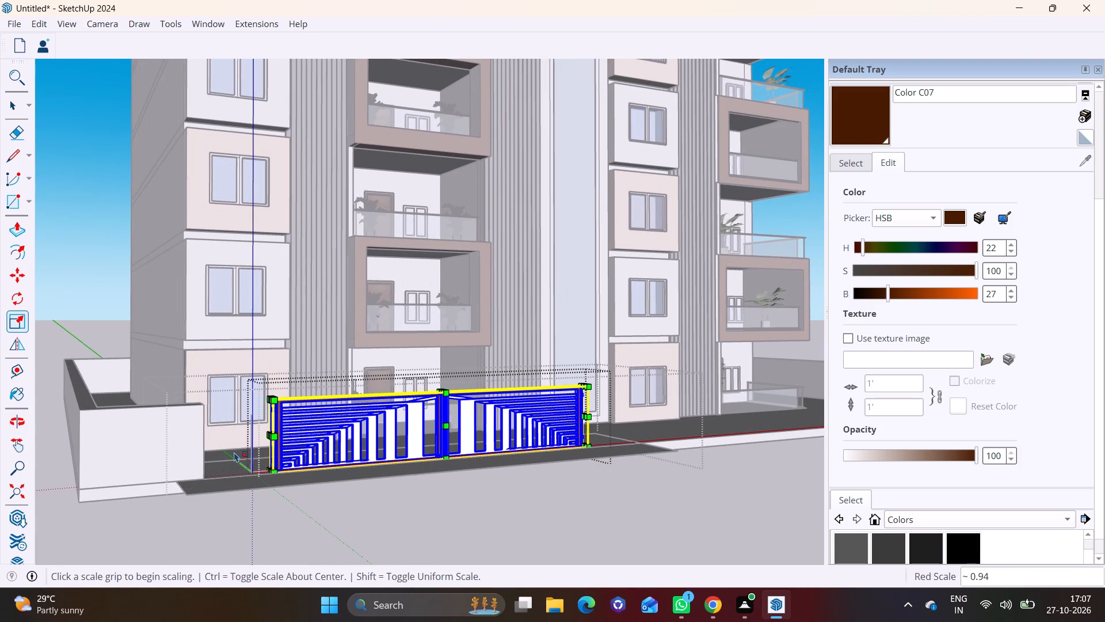
middle_click_drag(479, 433, 173, 452)
scroll(235, 435, "up", 5)
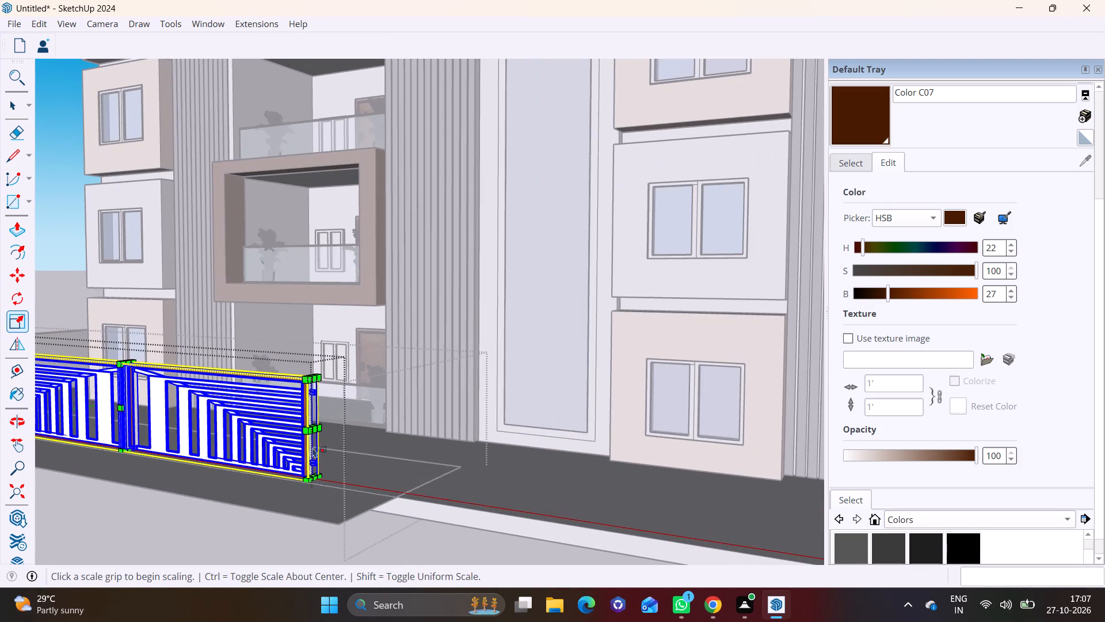
scroll(316, 442, "down", 8)
key("space")
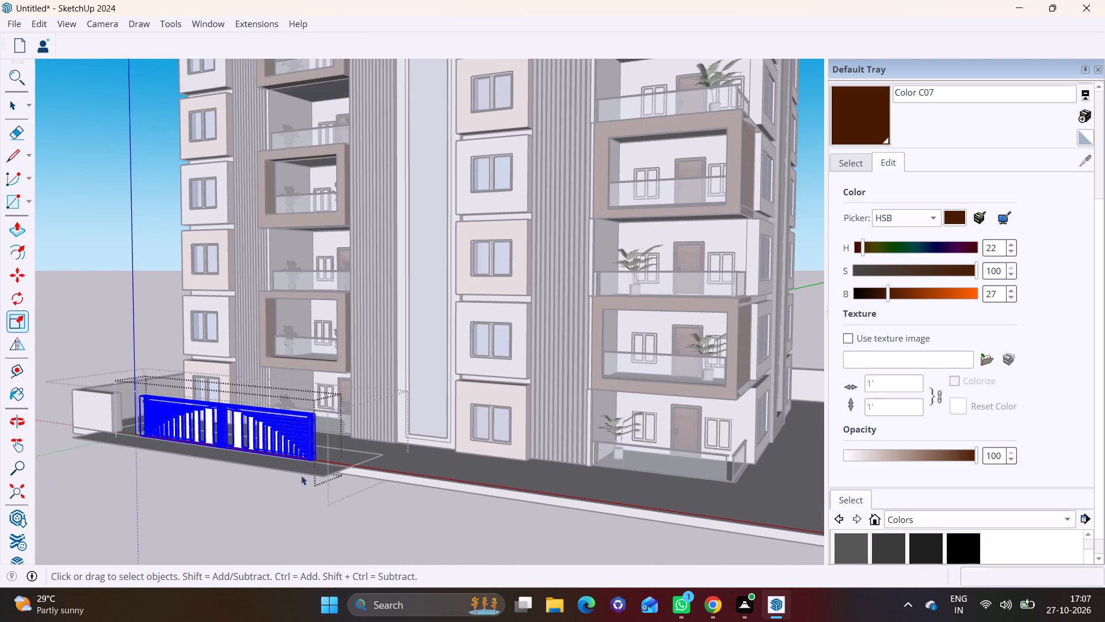
left_click(293, 481)
Delete the flat ground face beneath the gate leaves inside the gate component and leave component editing.
middle_click_drag(258, 476, 449, 491)
middle_click_drag(226, 441, 281, 447)
left_click(150, 477)
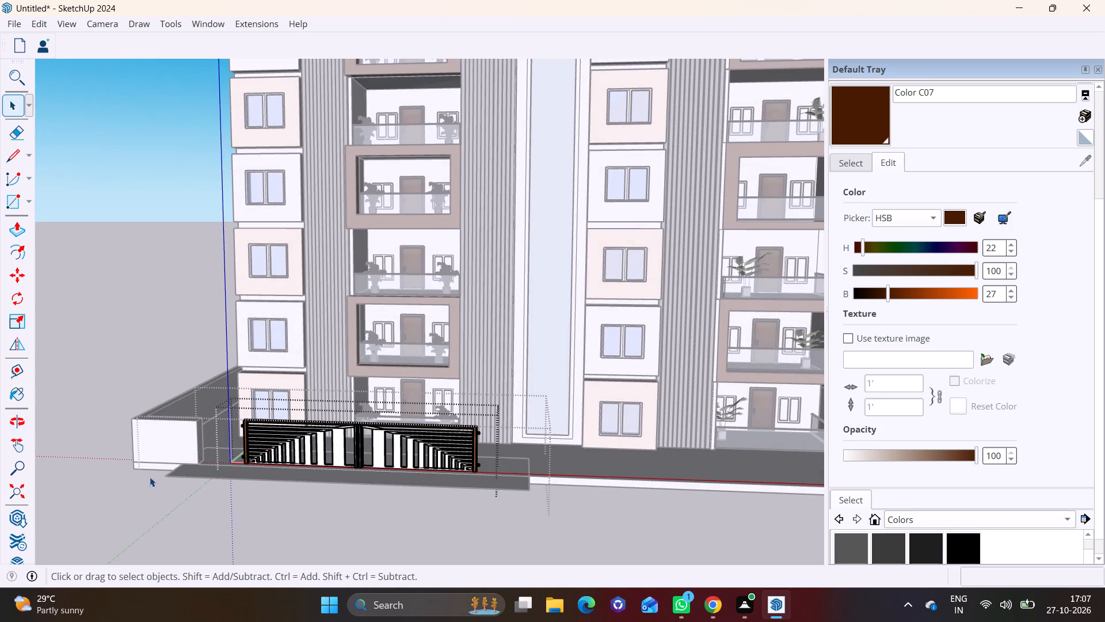
scroll(274, 475, "up", 6)
left_click(203, 503)
double_click(222, 479)
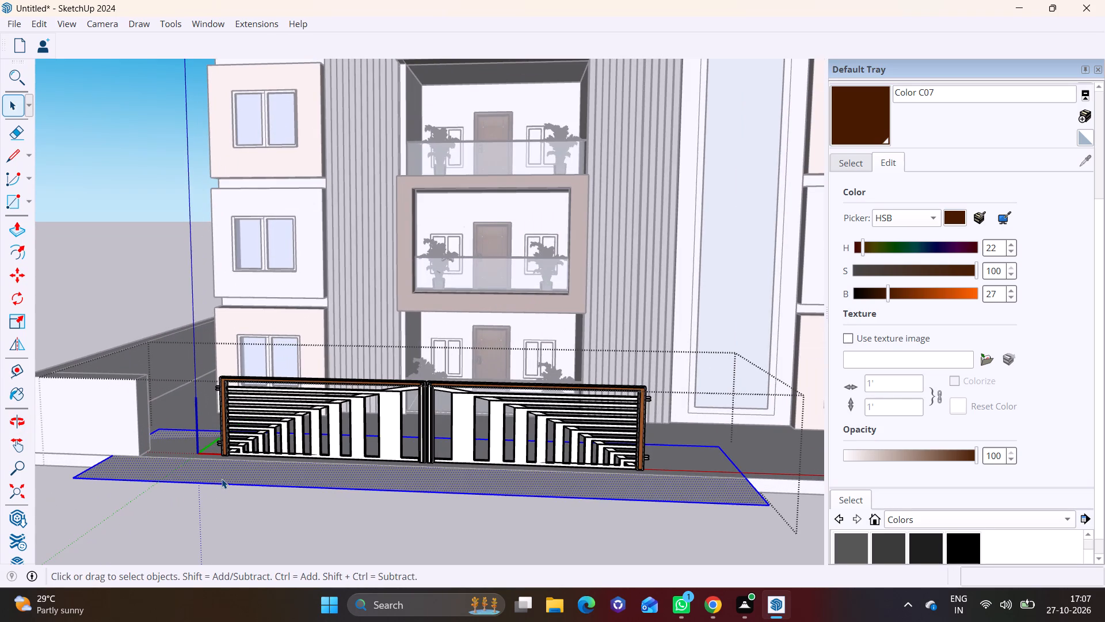
key("Delete")
left_click(220, 492)
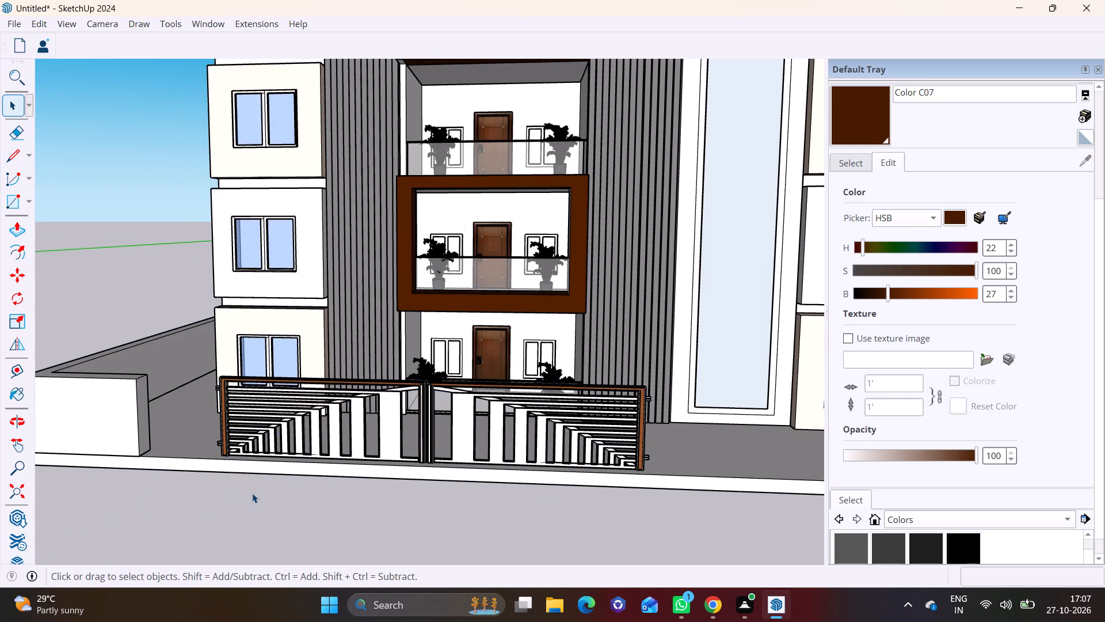
Push/Pull the front boundary wall's end face along the slab edge until it meets the gate's near edge.
scroll(253, 494, "down", 1)
middle_click_drag(249, 489, 163, 483)
left_click(139, 401)
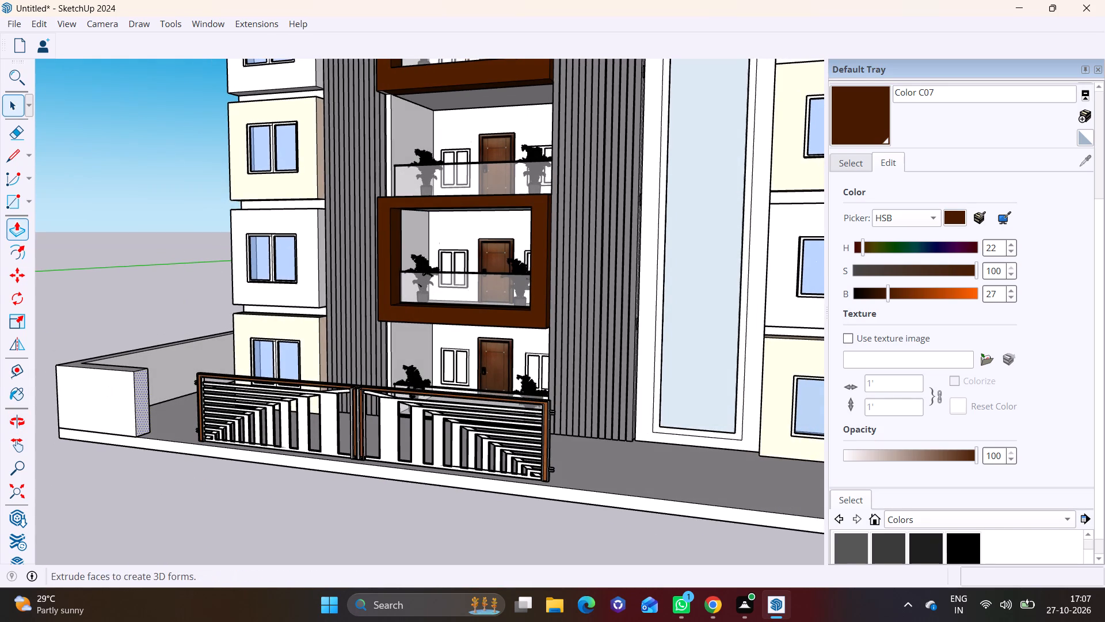
left_click(16, 230)
left_click(142, 384)
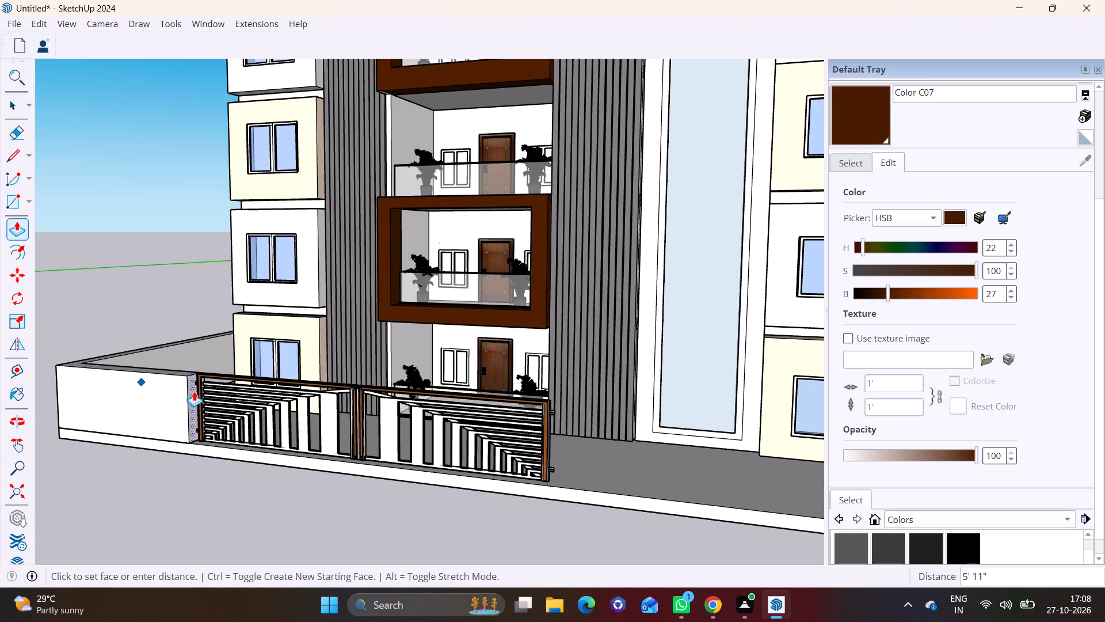
left_click(199, 391)
key("space")
left_click(178, 472)
Draw a narrow rectangle on the slab along its front edge, starting at the bottom corner of the gate's far end.
scroll(247, 478, "down", 4)
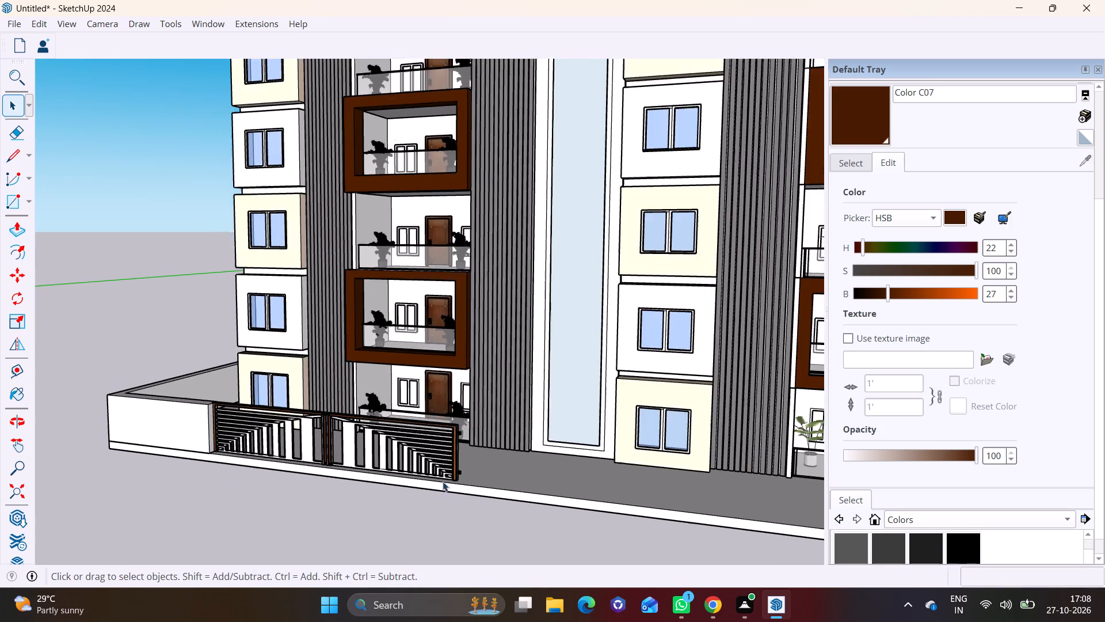
middle_click_drag(459, 478, 143, 422)
scroll(143, 422, "up", 1, "shift")
scroll(183, 431, "down", 5)
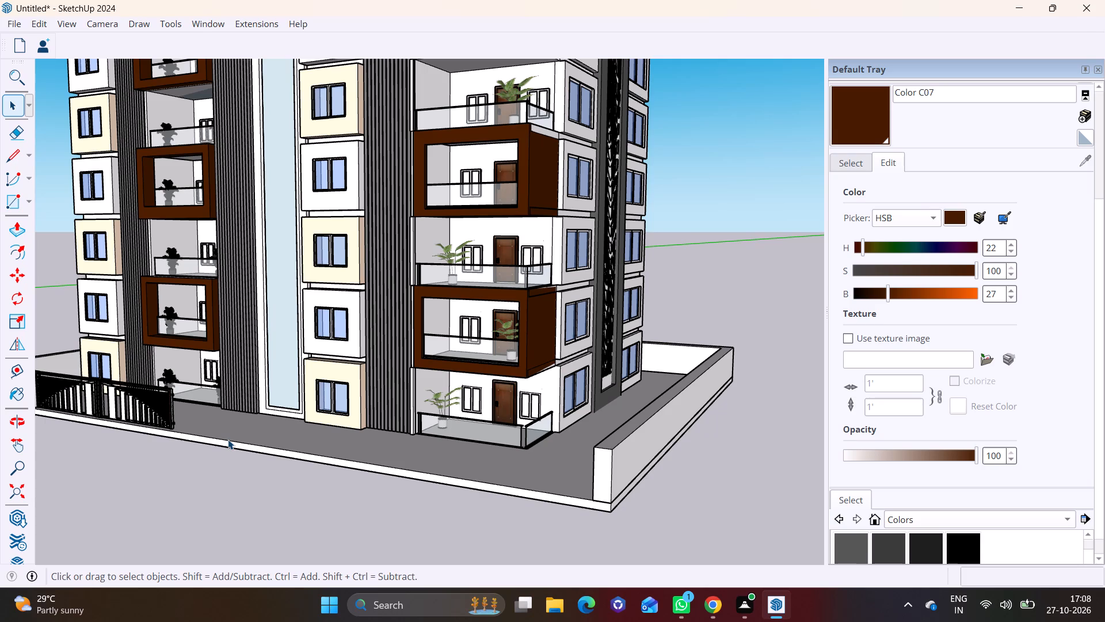
middle_click_drag(230, 416, 352, 456, "shift")
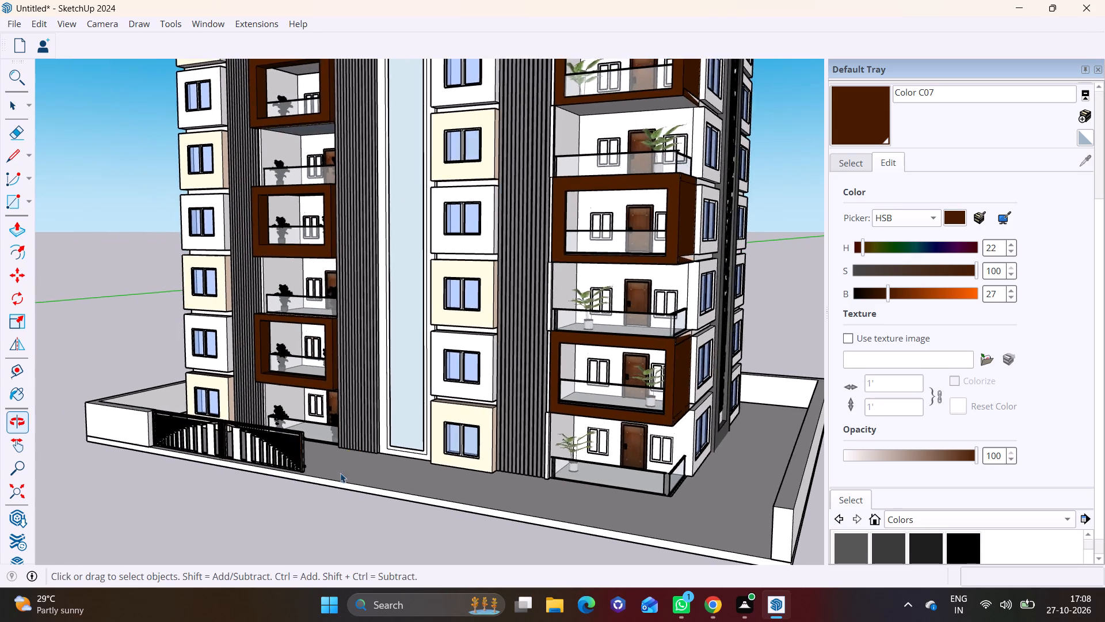
scroll(337, 475, "up", 3)
middle_click_drag(337, 475, 283, 403, "shift")
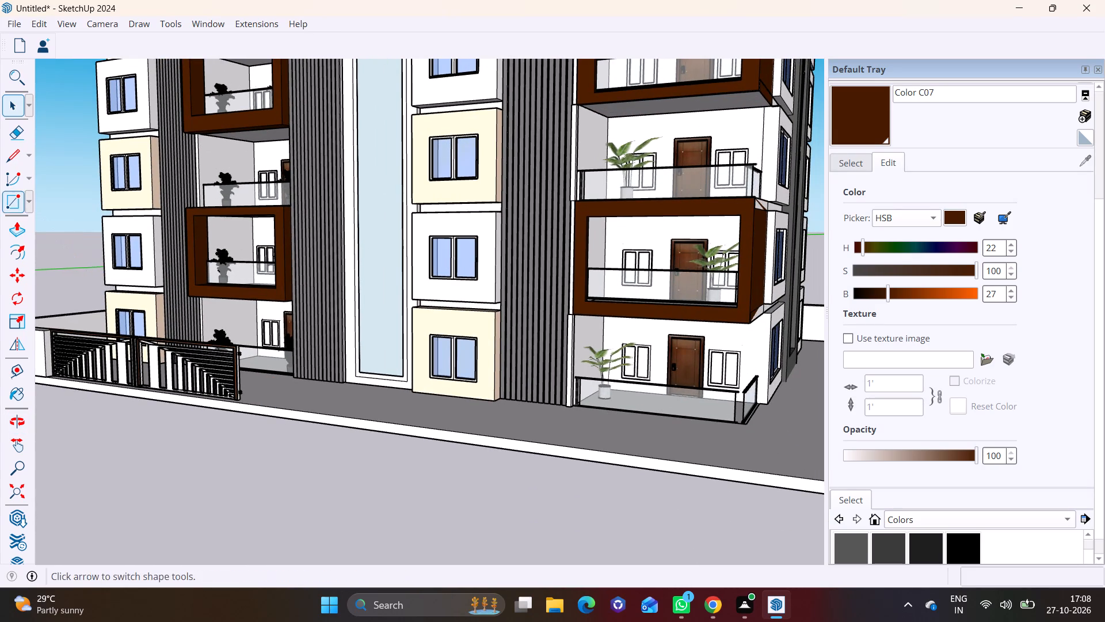
left_click(31, 198)
left_click(36, 222)
middle_click_drag(264, 407, 250, 483)
scroll(249, 442, "up", 8)
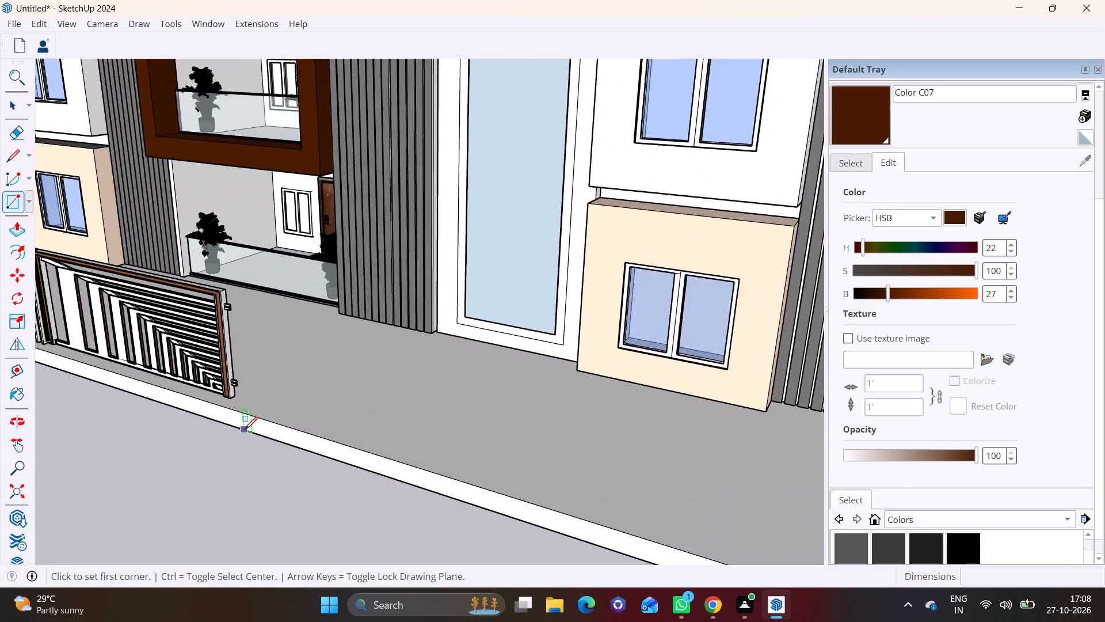
scroll(245, 430, "up", 2)
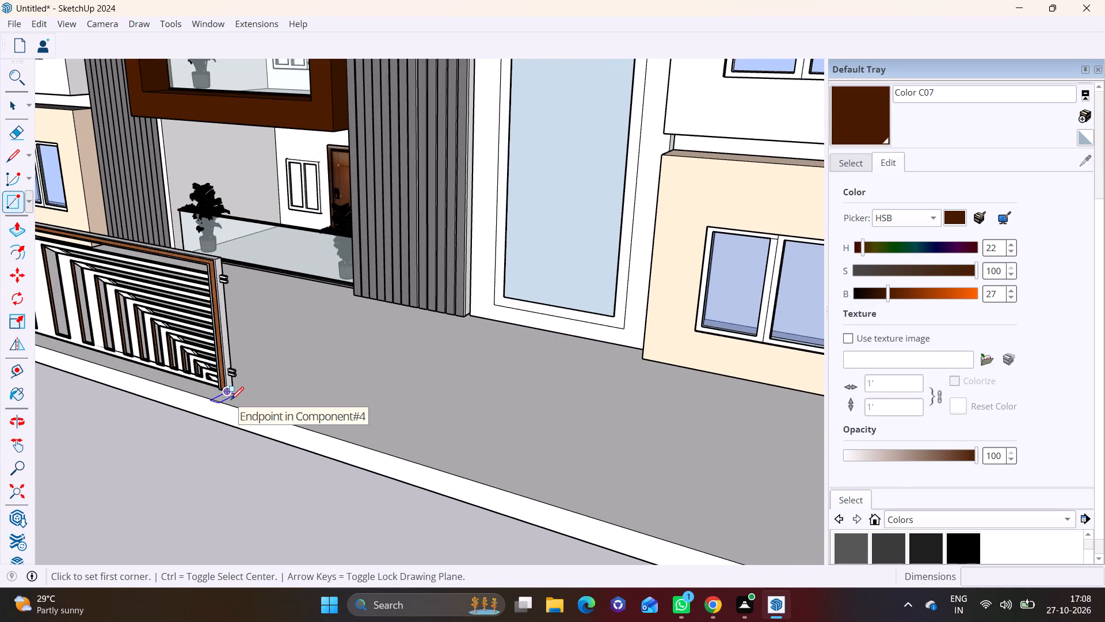
left_click(231, 400)
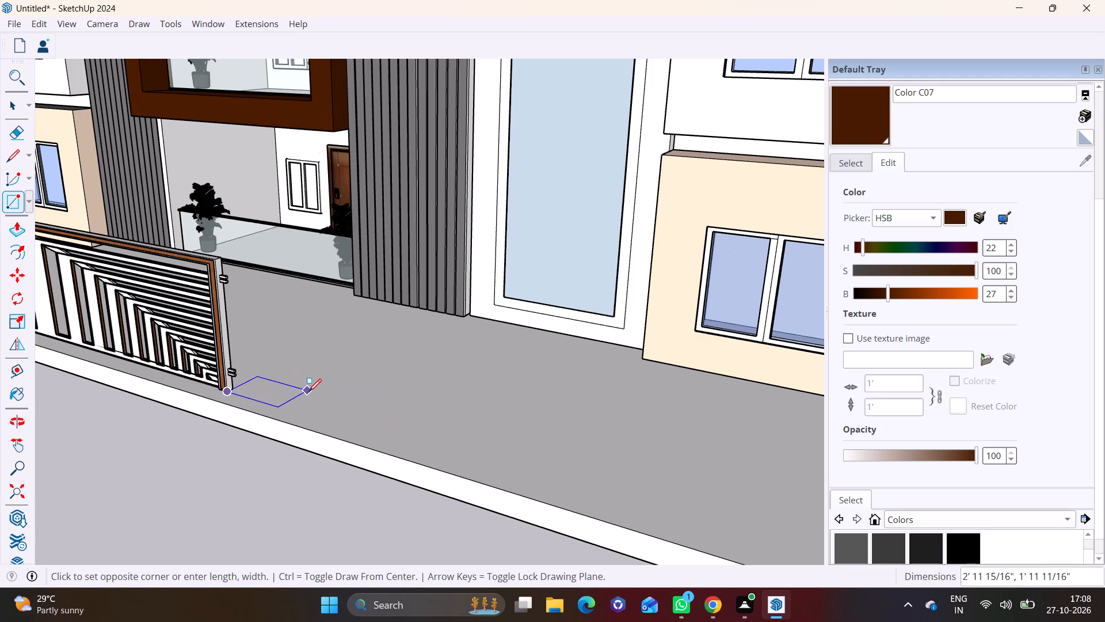
left_click(347, 410)
key("space")
left_click(314, 402)
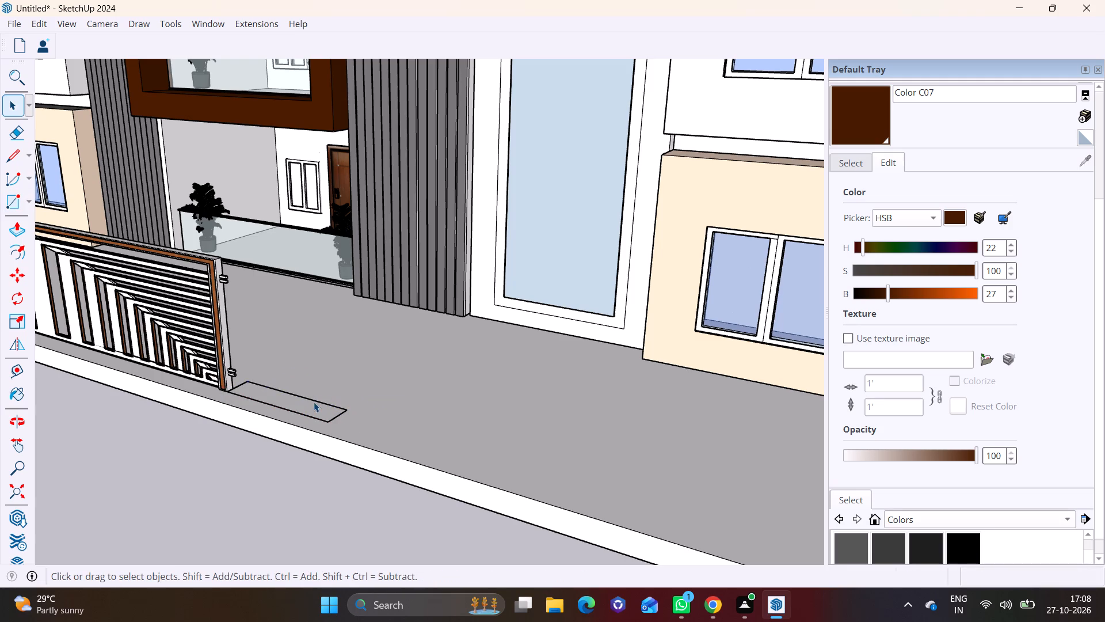
Push/Pull the narrow rectangle beside the gate up about 6' 3 13/16" to the gate's top, forming a wall pier.
left_click(292, 405)
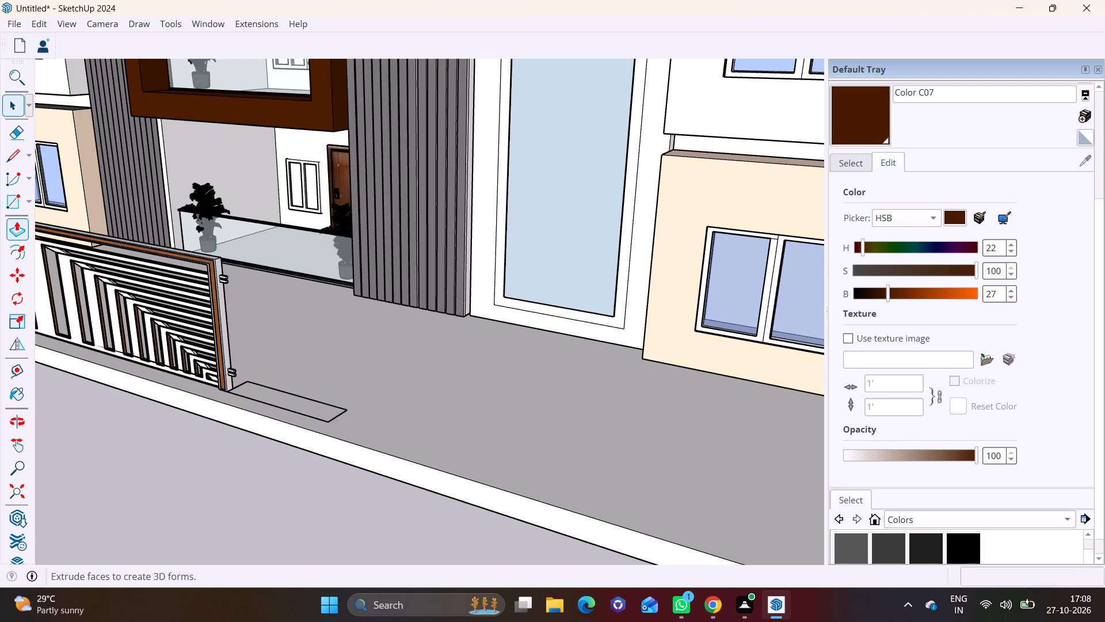
left_click(13, 234)
left_click(289, 402)
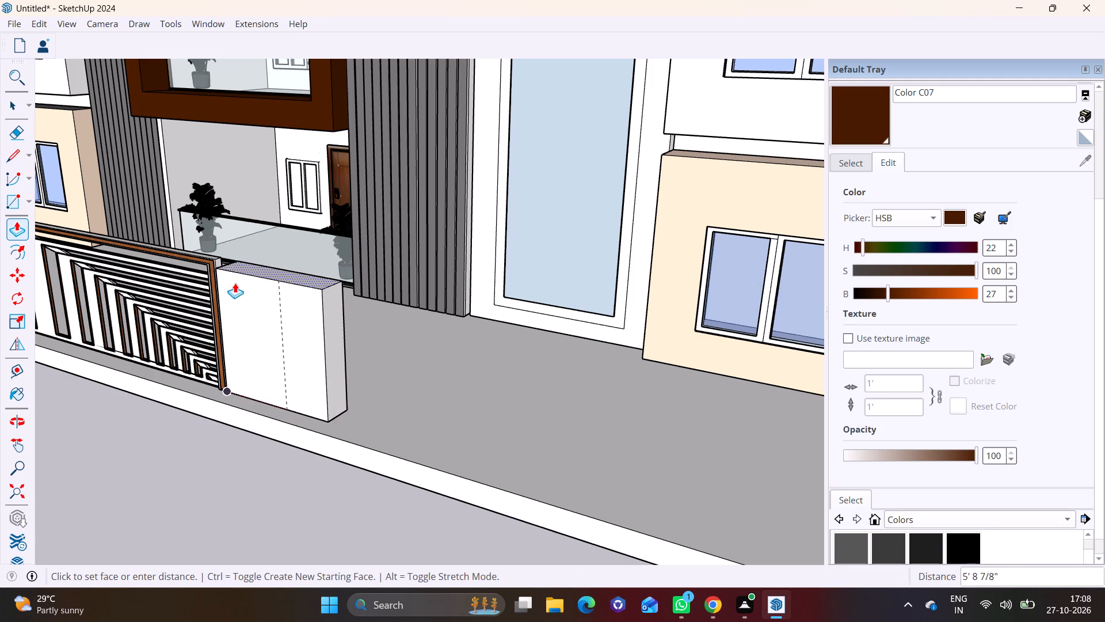
left_click(215, 272)
Copy the gate along the slab's front edge by about 37' 5 15/16", starting it at the new pier's far end.
scroll(289, 336, "down", 9)
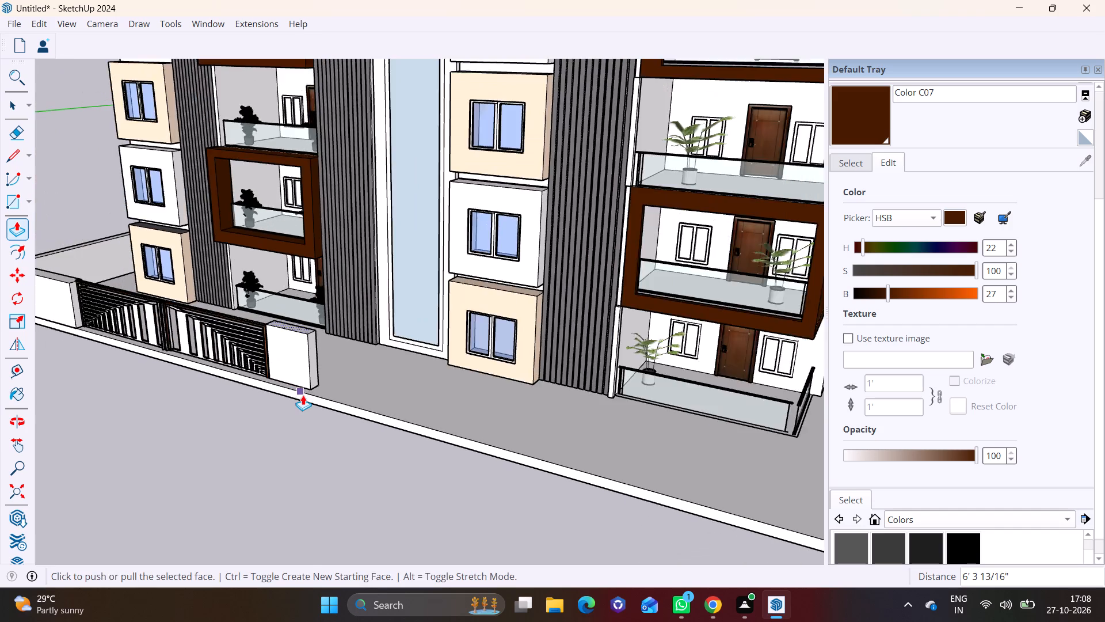
scroll(303, 395, "down", 5)
middle_click_drag(312, 392, 346, 330)
key("space")
left_click(263, 348)
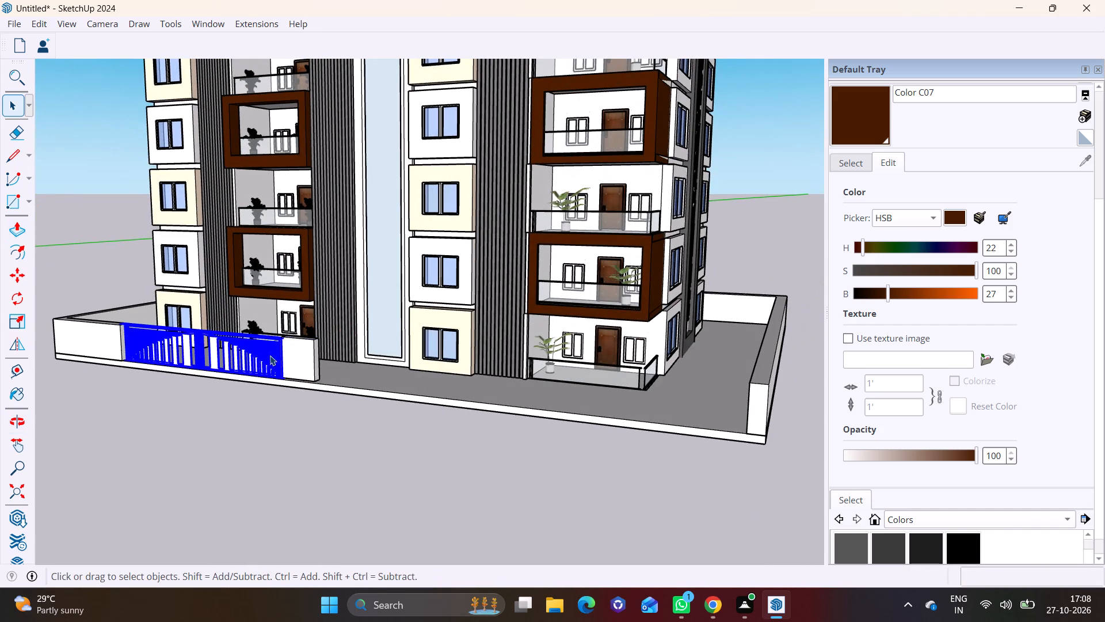
key("m")
left_click(127, 325)
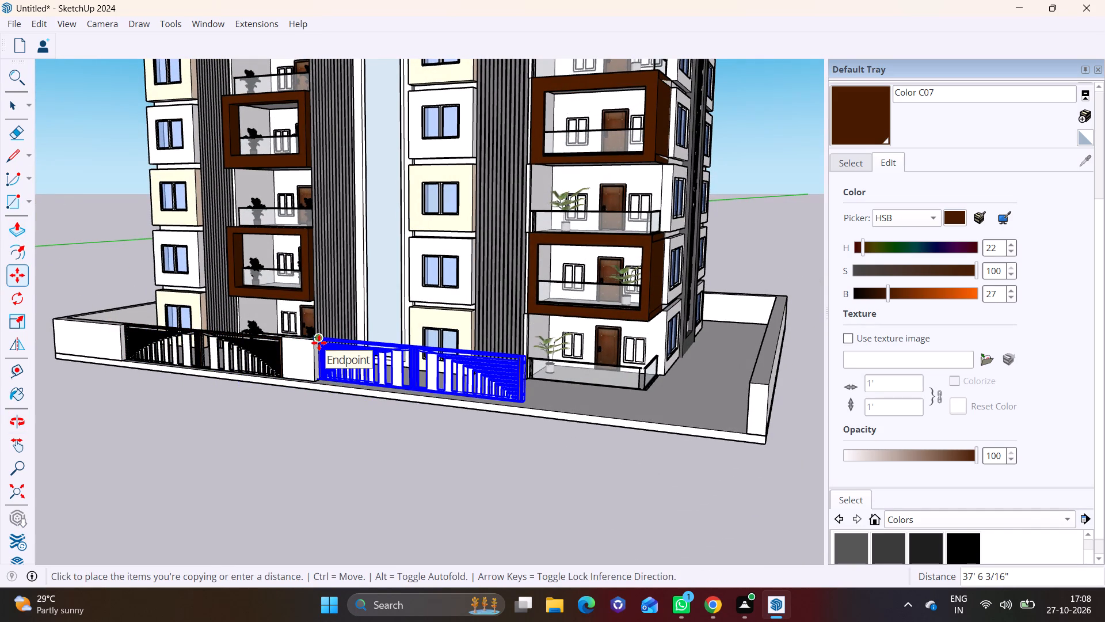
scroll(315, 344, "up", 9)
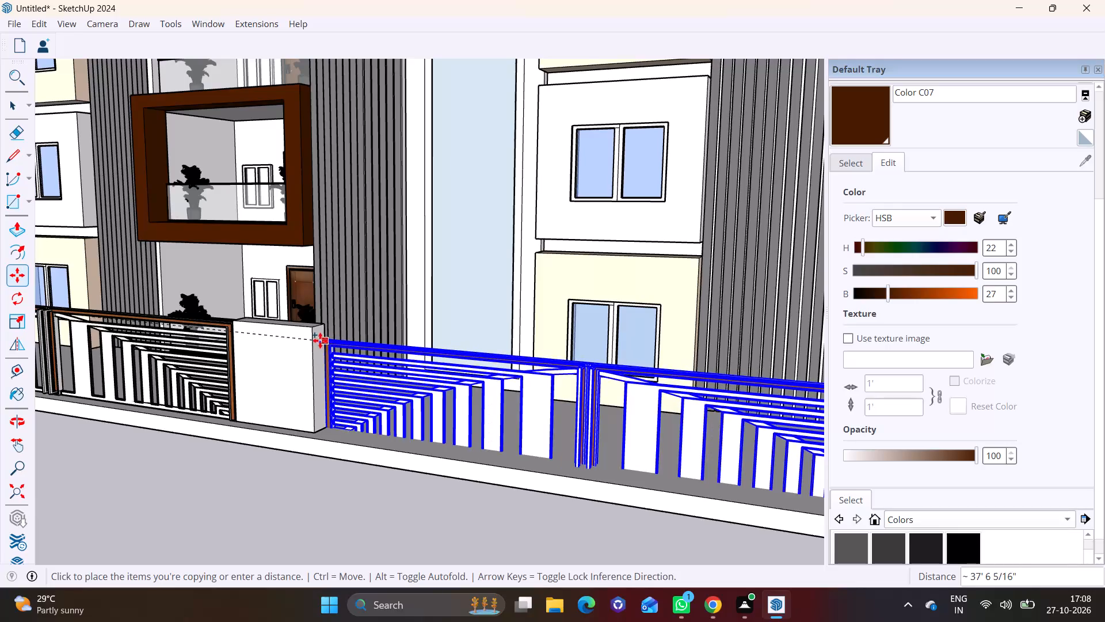
scroll(315, 335, "up", 2)
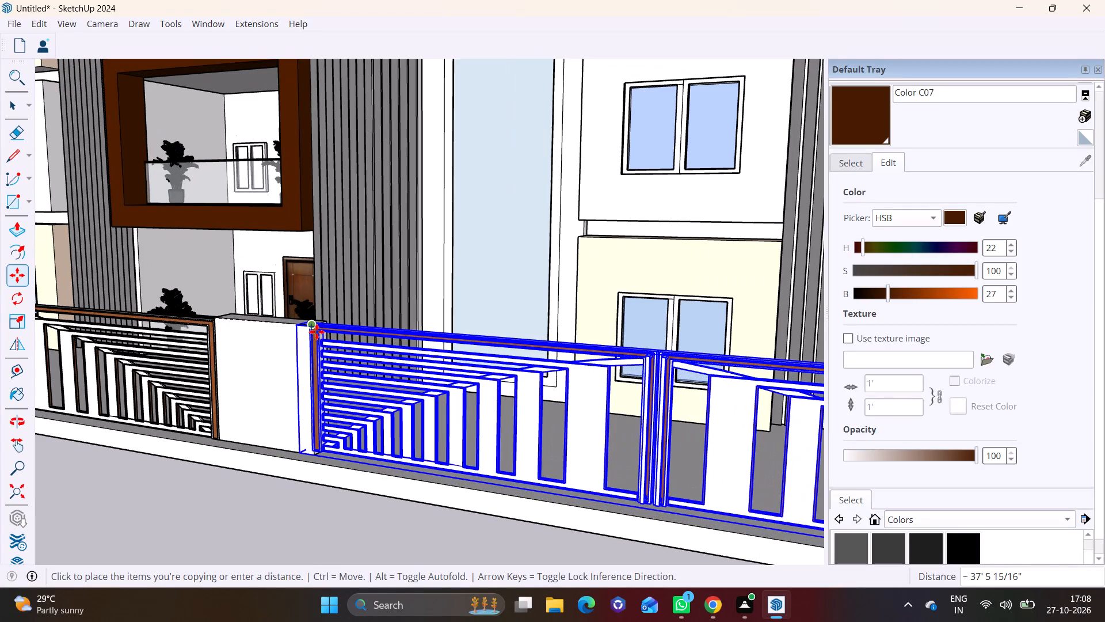
left_click(319, 334)
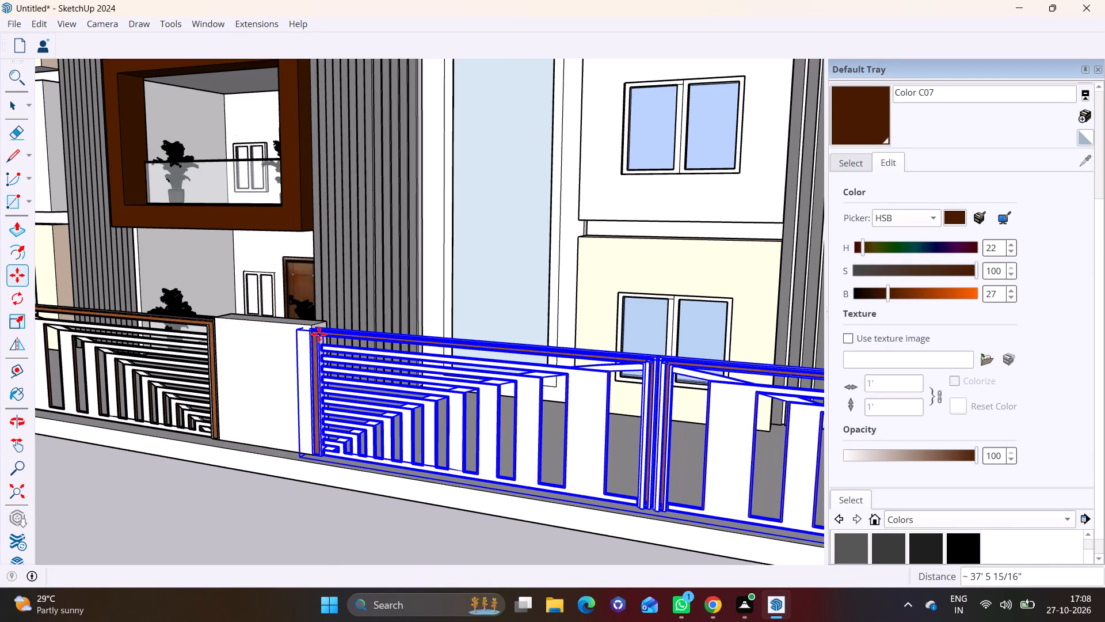
key("space")
left_click(264, 475)
Copy the second gate about 31' 10 3/8" further along the front edge, joining it end to end towards the side boundary wall.
middle_click_drag(334, 445, 181, 395)
scroll(269, 412, "down", 14)
middle_click_drag(331, 438, 247, 429, "shift")
middle_click_drag(327, 432, 483, 442)
scroll(409, 442, "up", 2)
left_click(372, 414)
key("m")
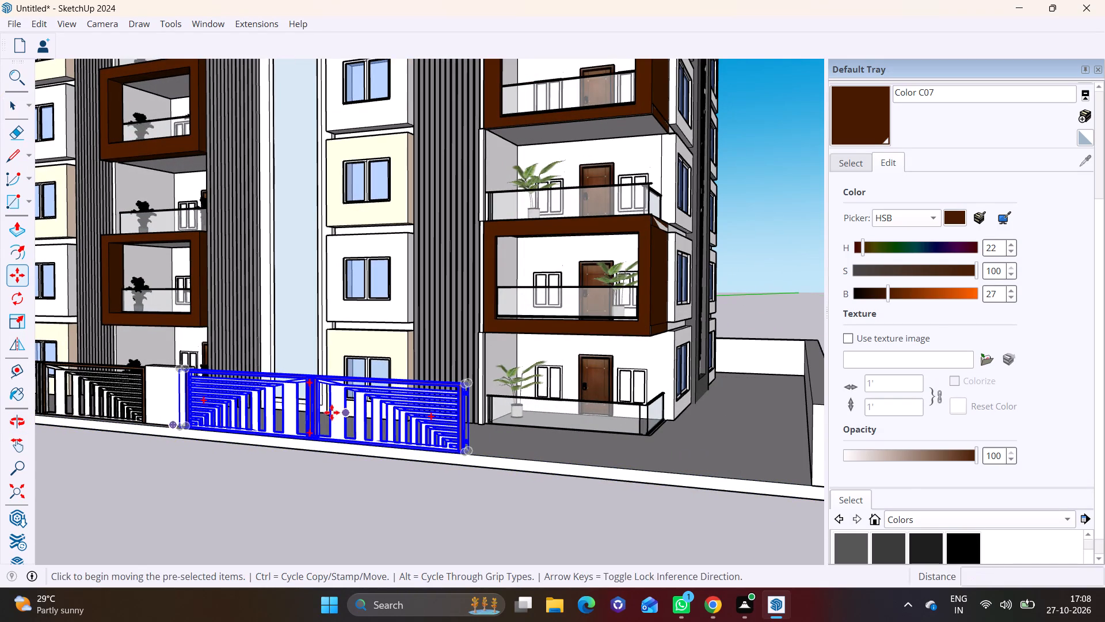
left_click(190, 373)
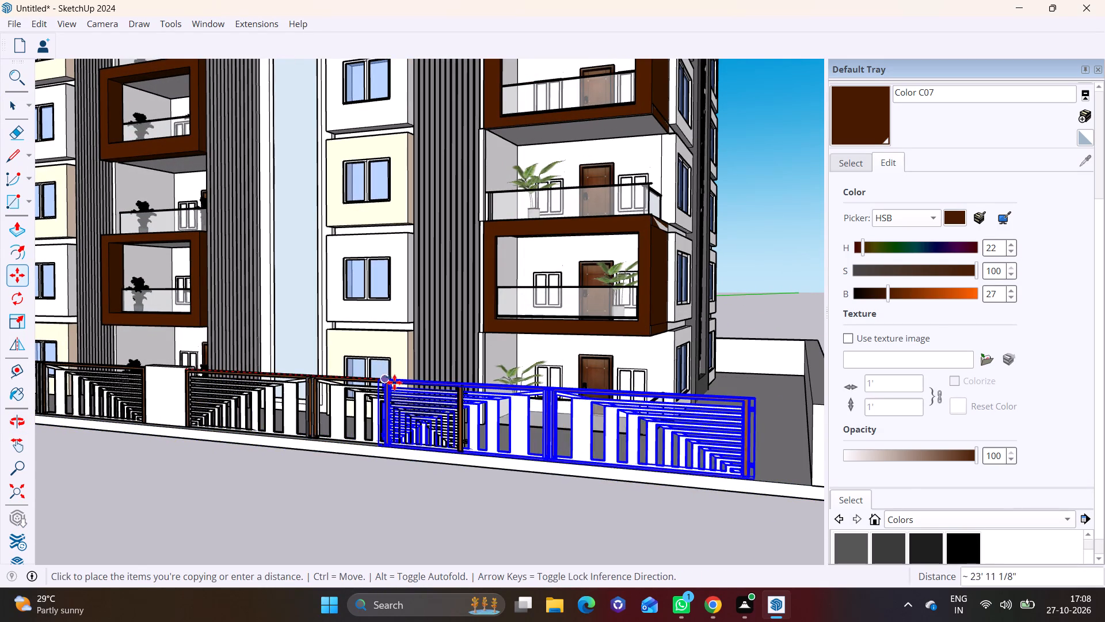
middle_click_drag(433, 384, 357, 394, "shift")
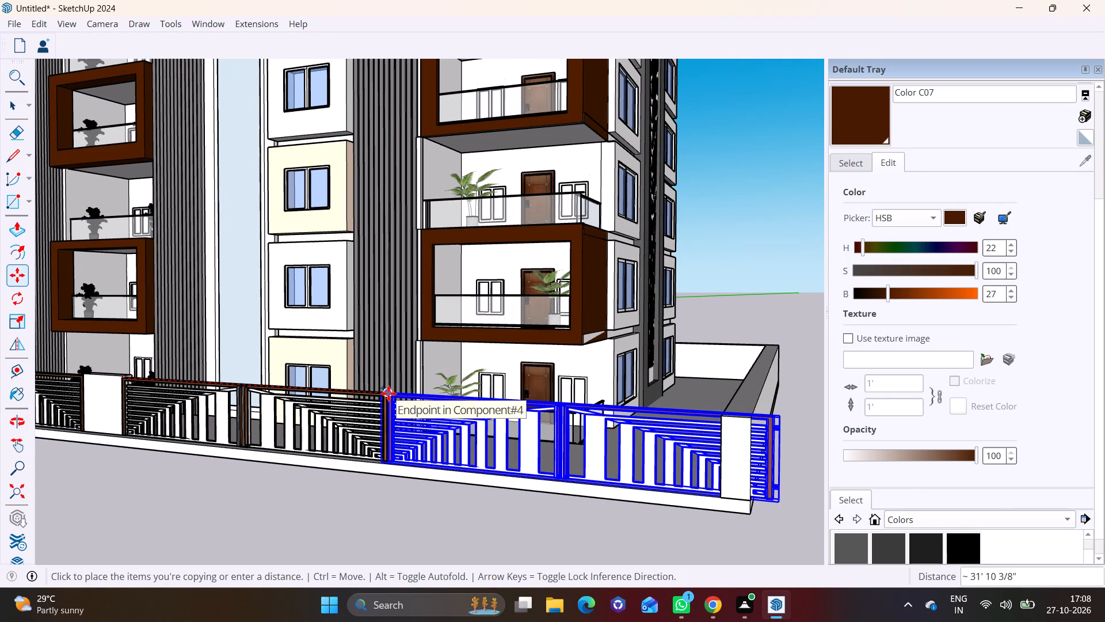
left_click(388, 393)
Scale the third gate down along the red axis so its far end stops at the corner boundary wall.
left_click(20, 320)
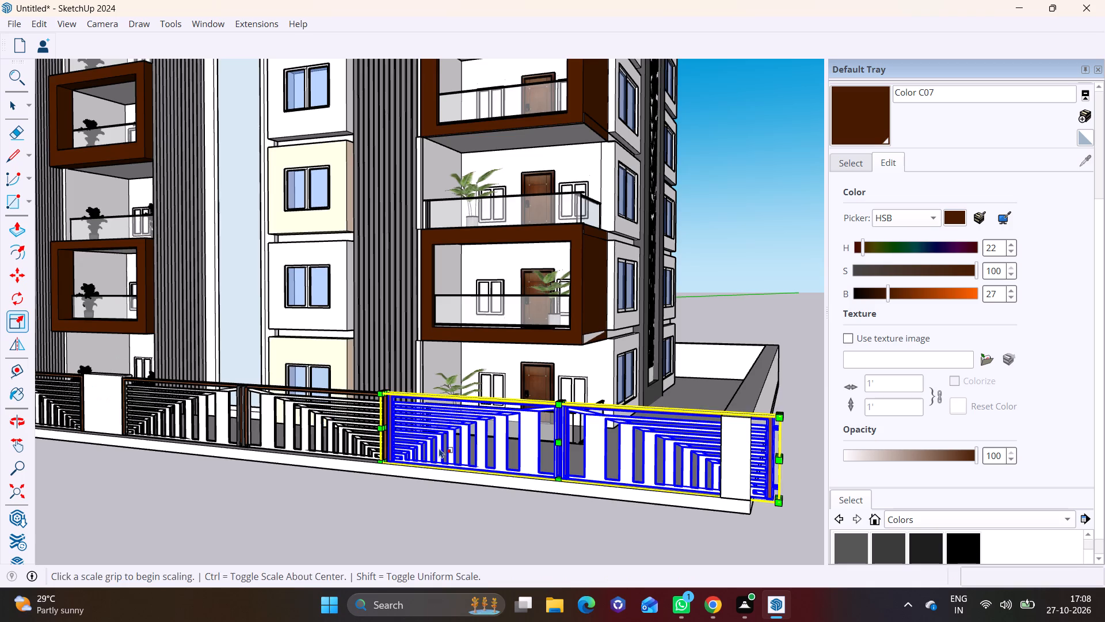
middle_click_drag(438, 449, 269, 456)
left_click(439, 492)
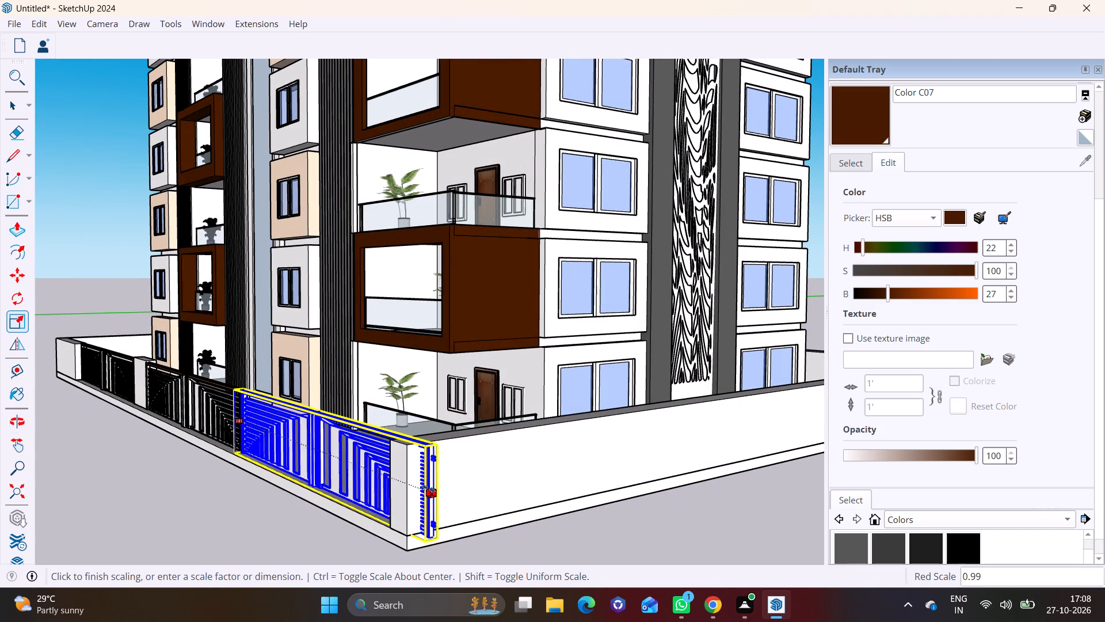
left_click(403, 473)
key("space")
left_click(509, 532)
Examine the building, front gates and boundary walls from the front corner and the side.
scroll(454, 506, "down", 2)
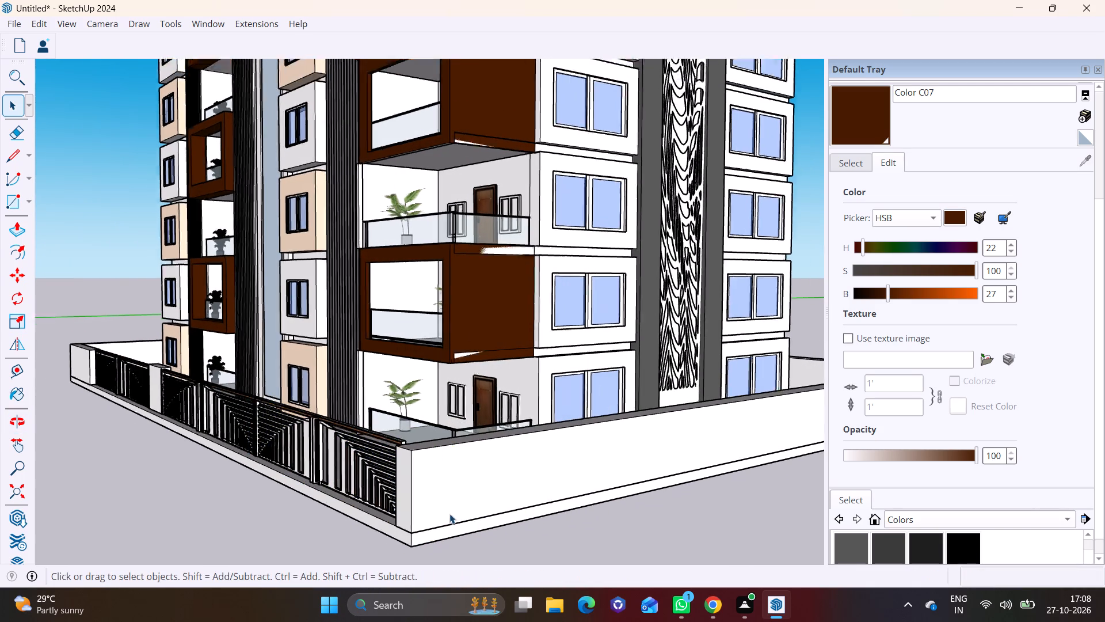
scroll(449, 514, "down", 9)
middle_click_drag(411, 521, 483, 532)
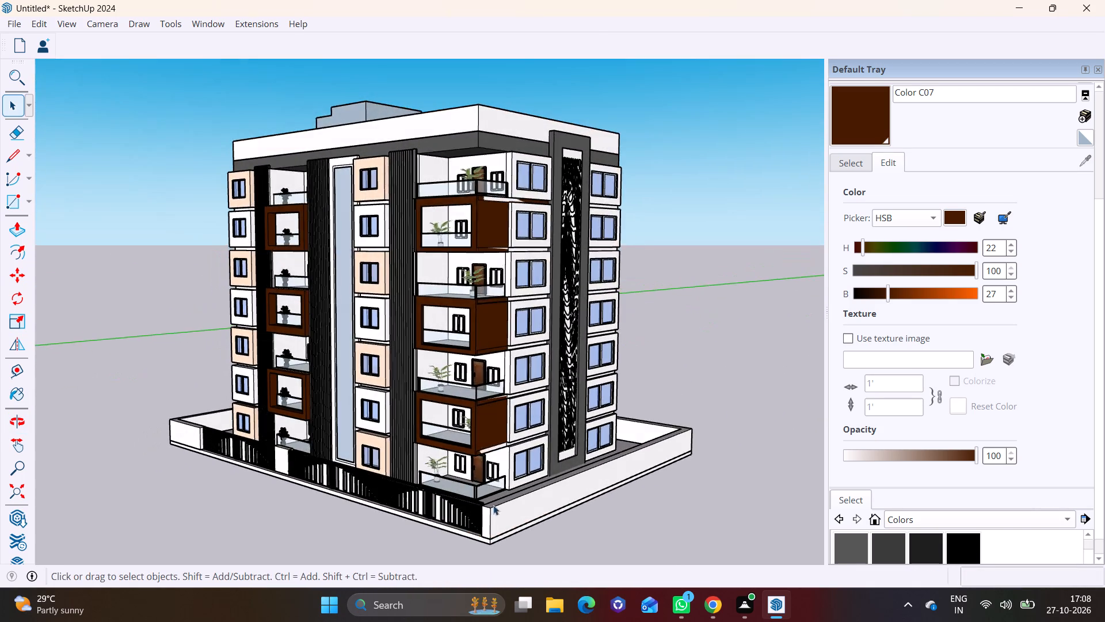
scroll(493, 500, "down", 8)
middle_click_drag(493, 500, 439, 494, "shift")
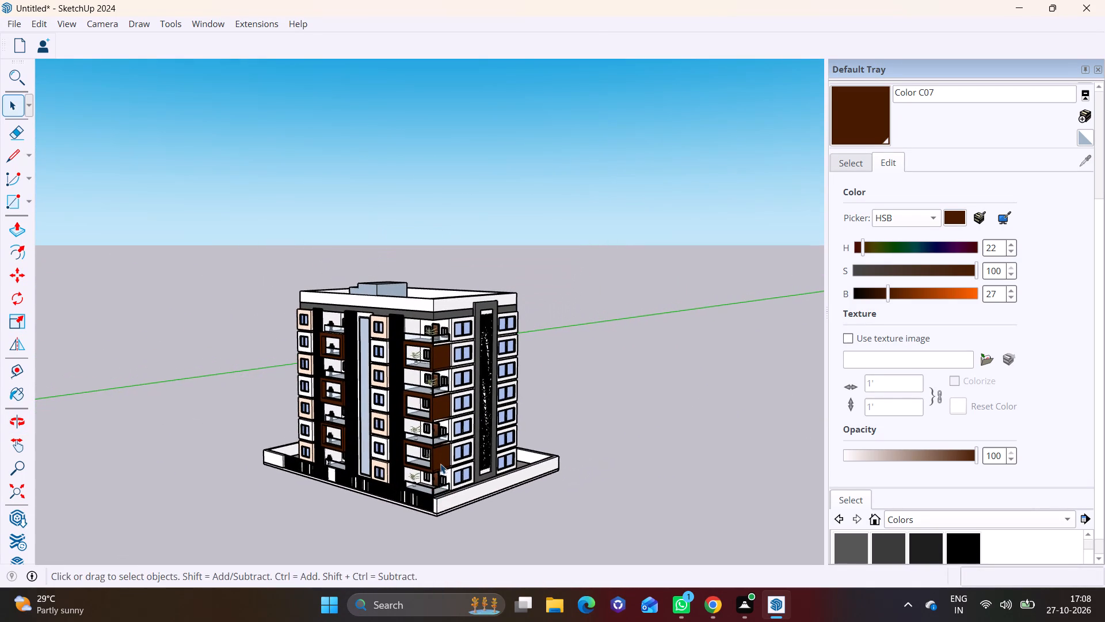
middle_click_drag(442, 458, 487, 424)
middle_click_drag(421, 475, 455, 418, "shift")
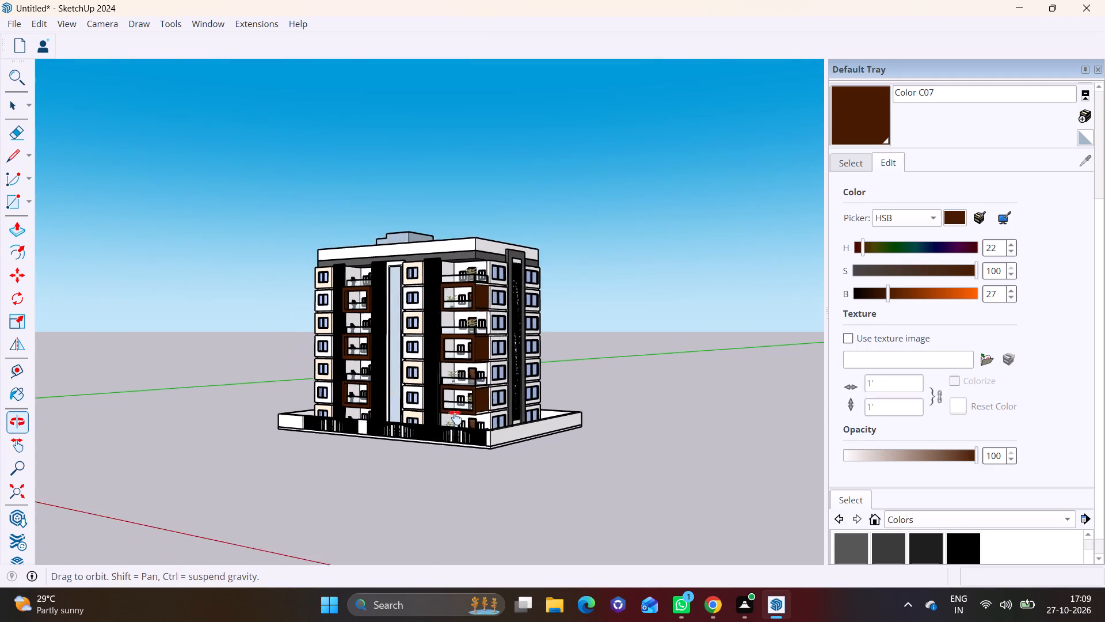
middle_click_drag(455, 418, 459, 415, "shift")
middle_click_drag(424, 423, 339, 423)
scroll(419, 423, "up", 1)
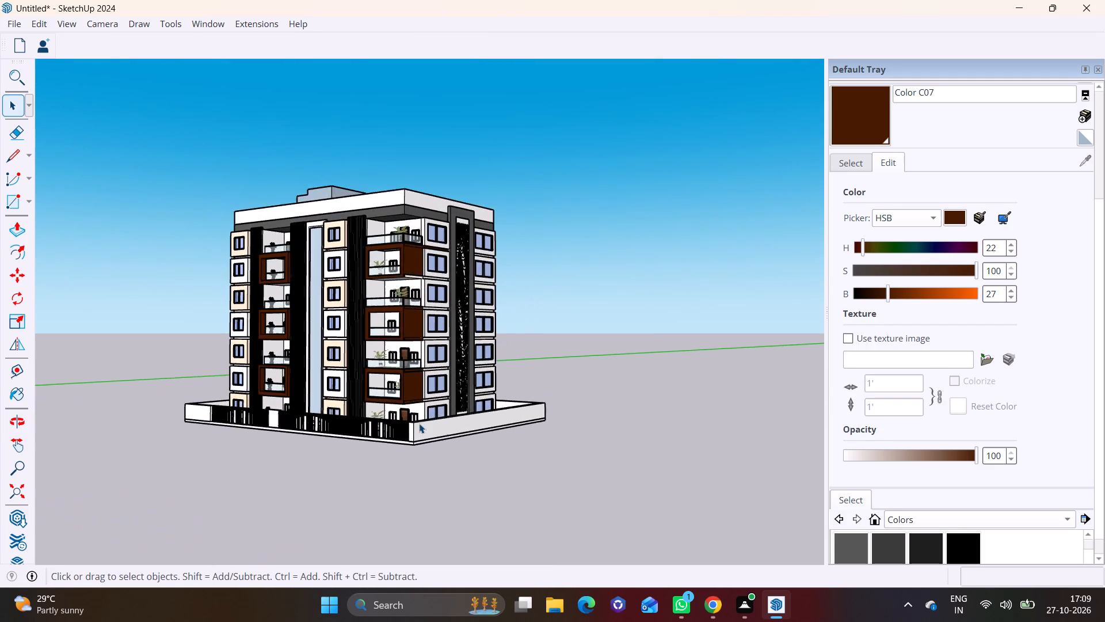
scroll(419, 423, "up", 4)
middle_click_drag(461, 410, 351, 421)
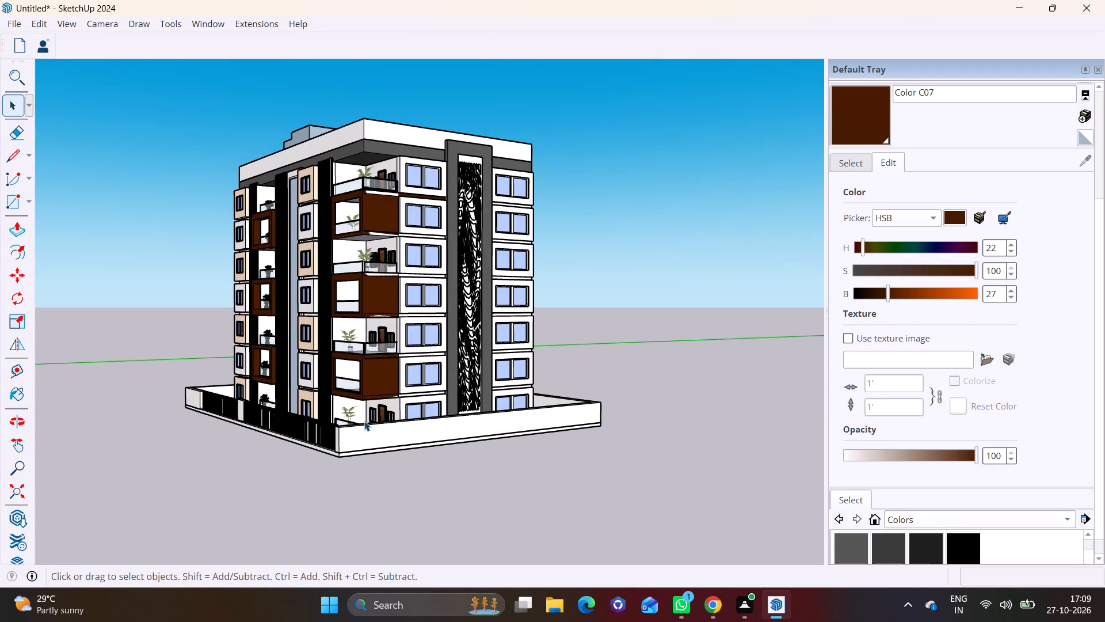
middle_click_drag(382, 418, 265, 430)
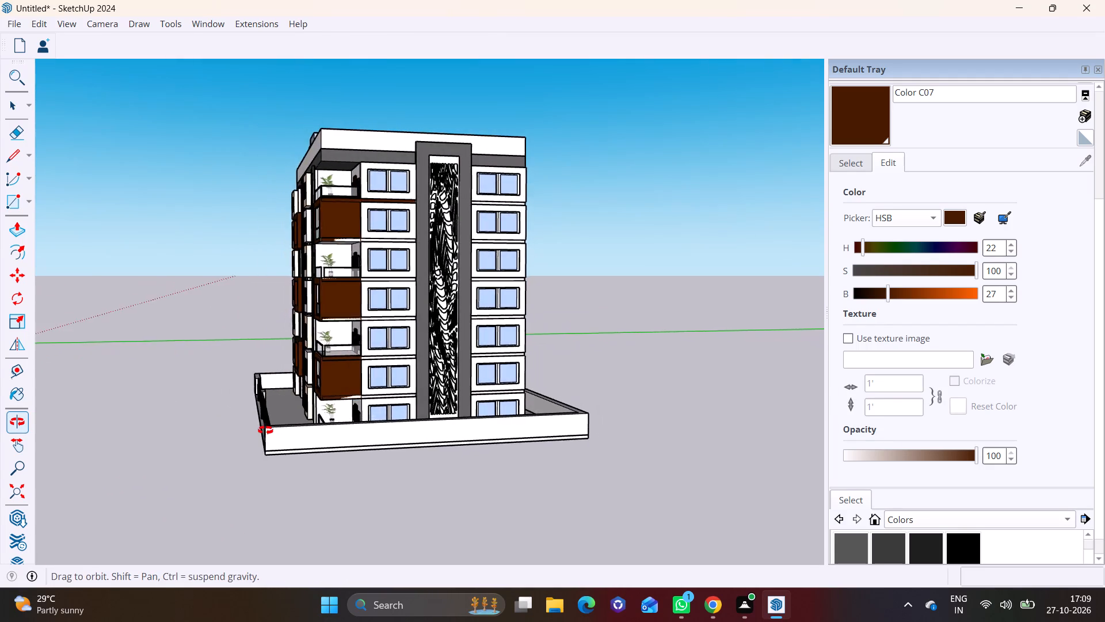
middle_click_drag(265, 430, 444, 445)
scroll(447, 446, "down", 2)
middle_click_drag(448, 453, 302, 376, "shift")
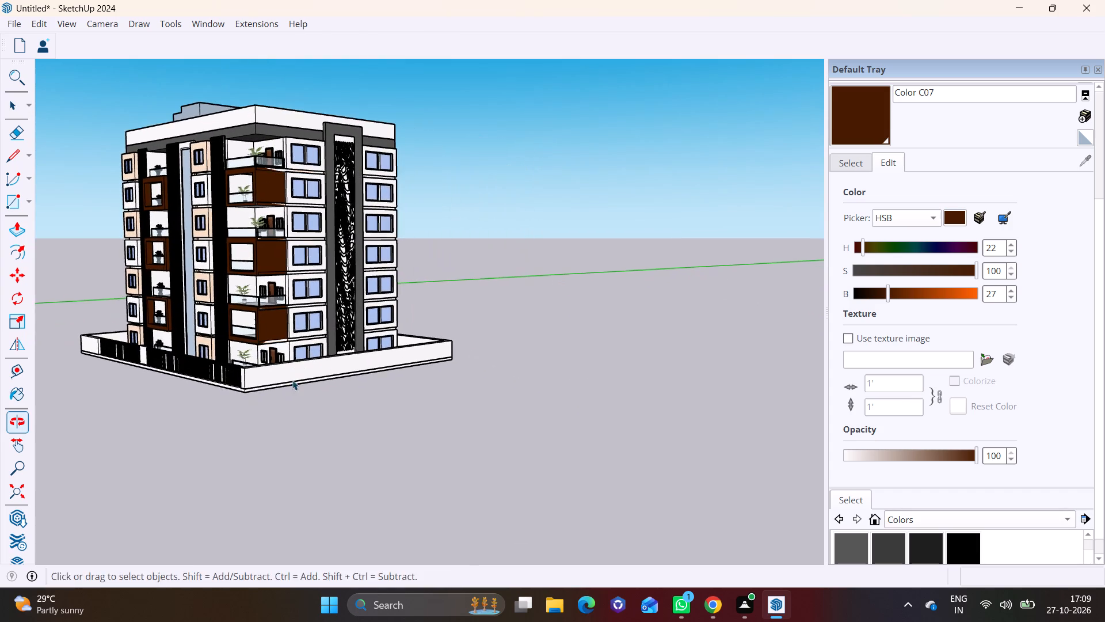
middle_click_drag(292, 380, 417, 412)
scroll(402, 424, "up", 5)
scroll(333, 413, "up", 3)
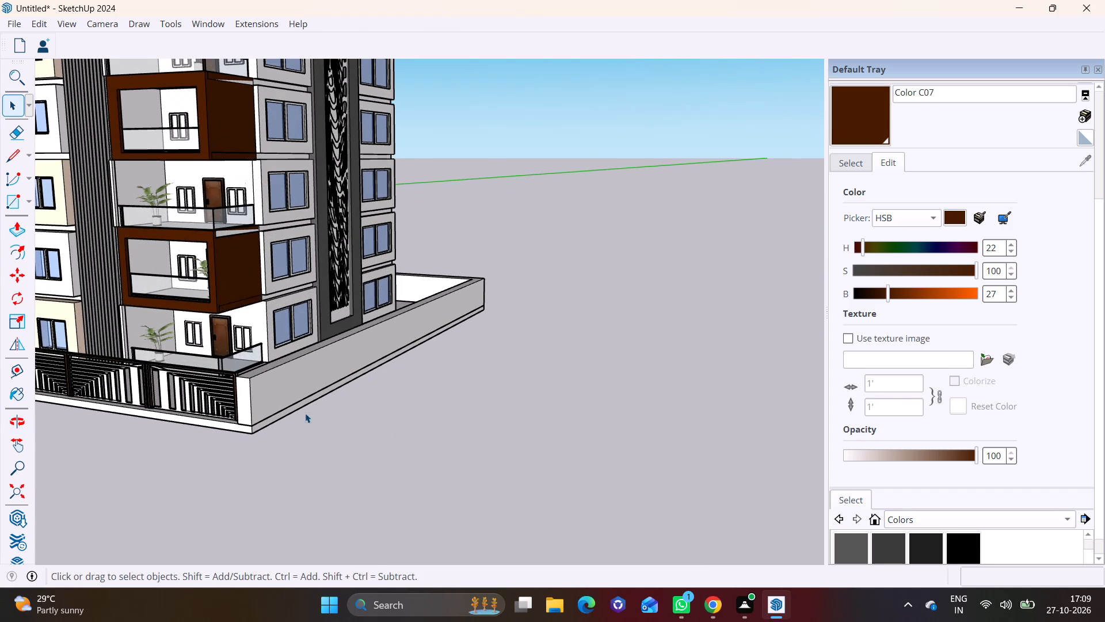
Inside the base slab's group, Push/Pull the slab's side face well outward beyond the side boundary wall and leave group editing.
left_click(297, 405)
left_click(297, 405)
triple_click(297, 405)
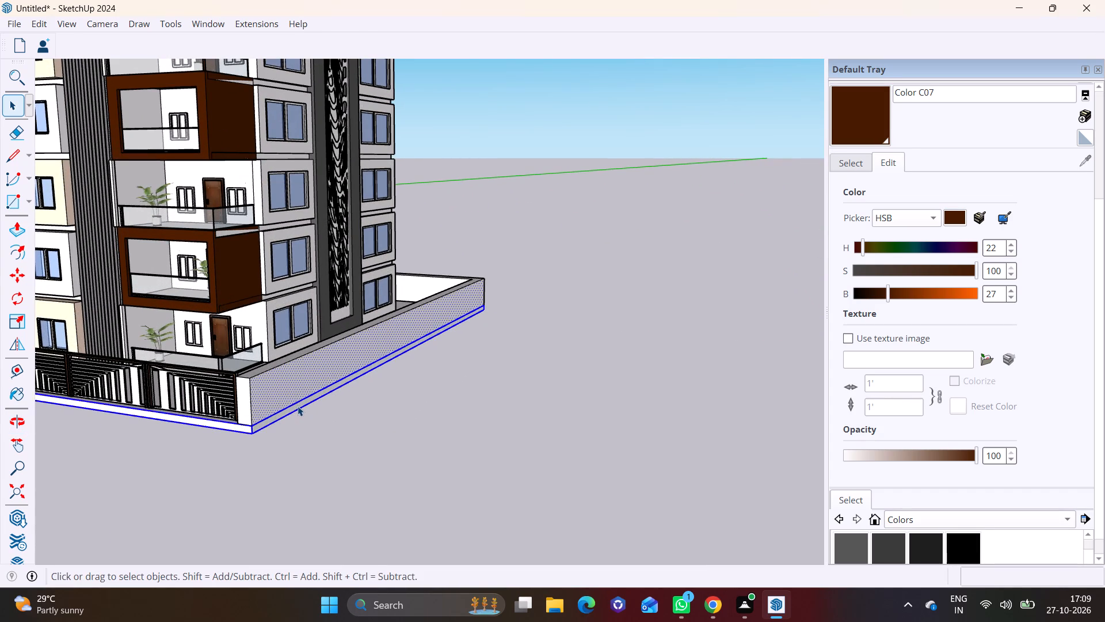
left_click(300, 405)
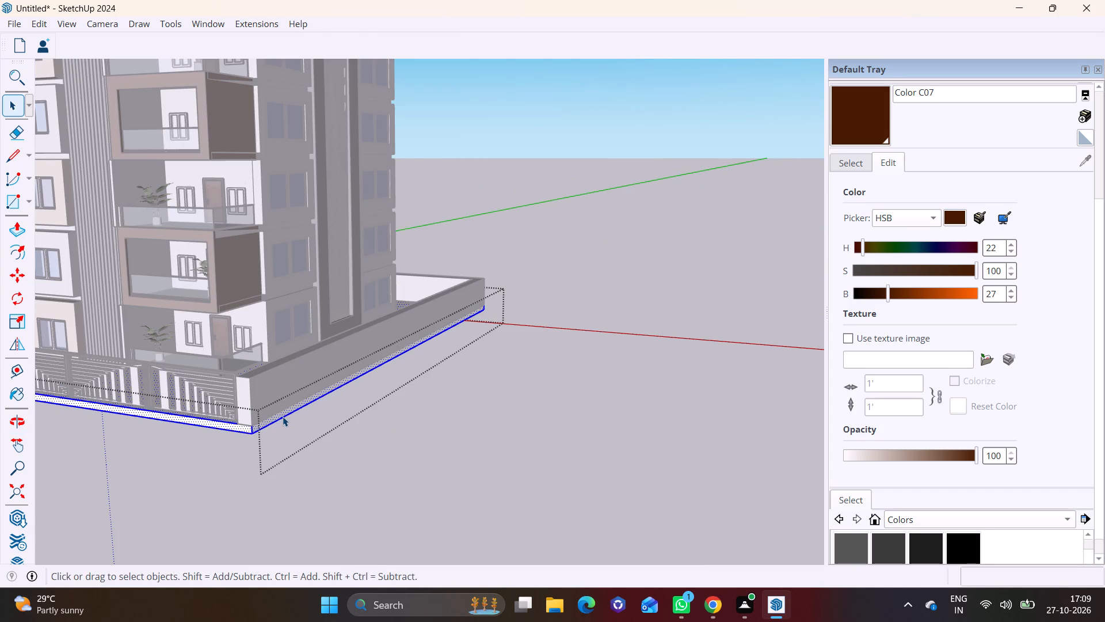
left_click(283, 415)
left_click(22, 236)
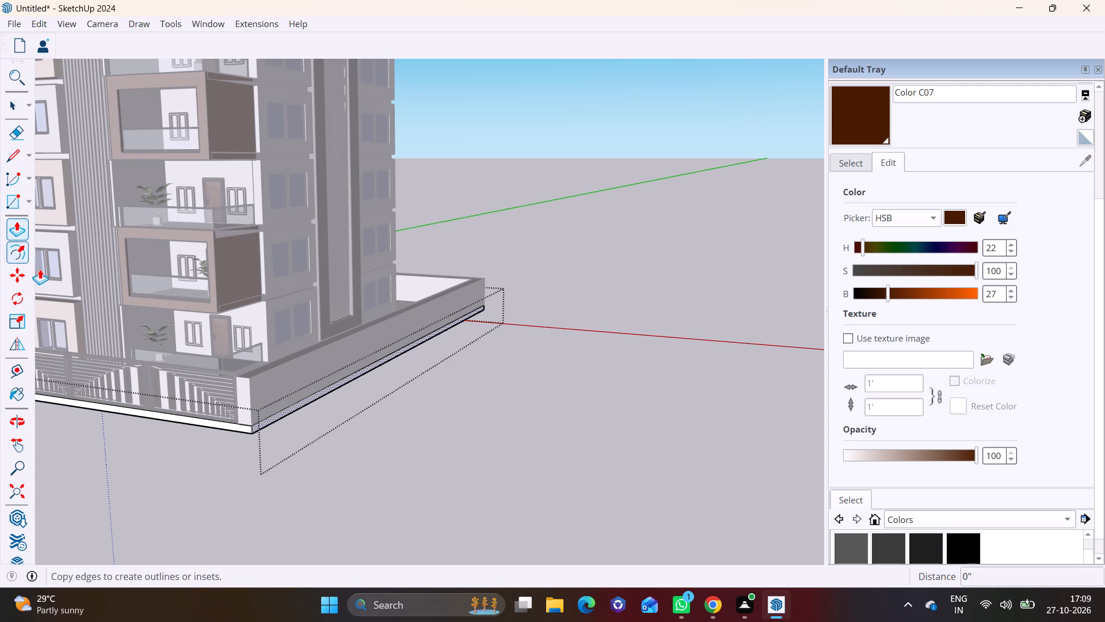
left_click(315, 393)
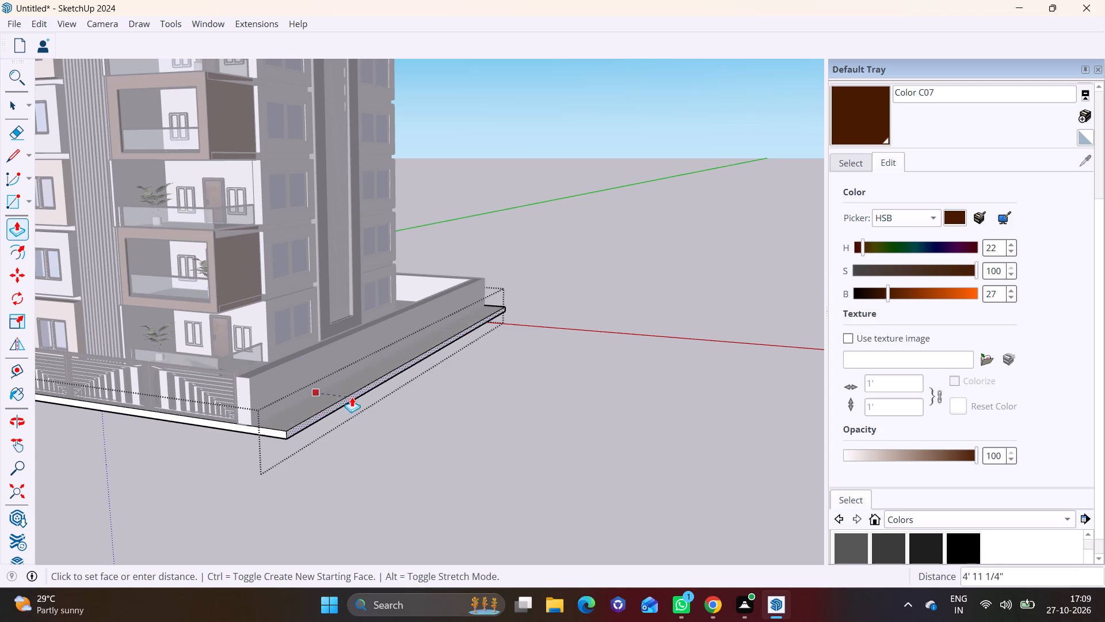
left_click(673, 453)
key("space")
scroll(440, 418, "down", 6)
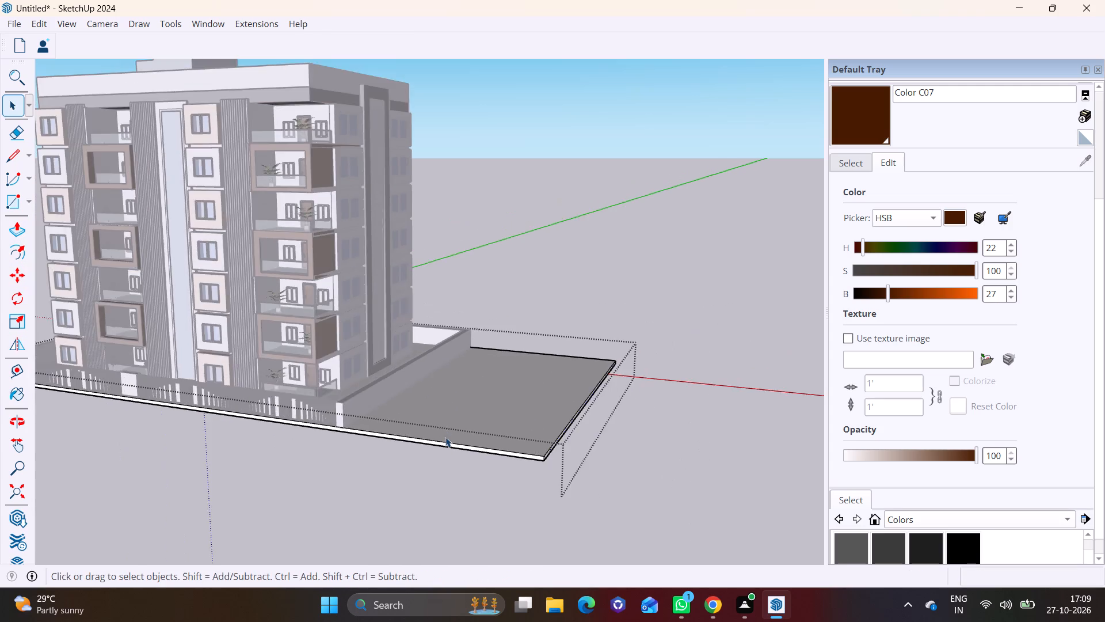
scroll(445, 437, "down", 5)
left_click(644, 454)
Frame the whole building with its gates and extended slab in a low front corner view.
middle_click_drag(456, 411, 529, 453, "shift")
scroll(513, 445, "down", 4)
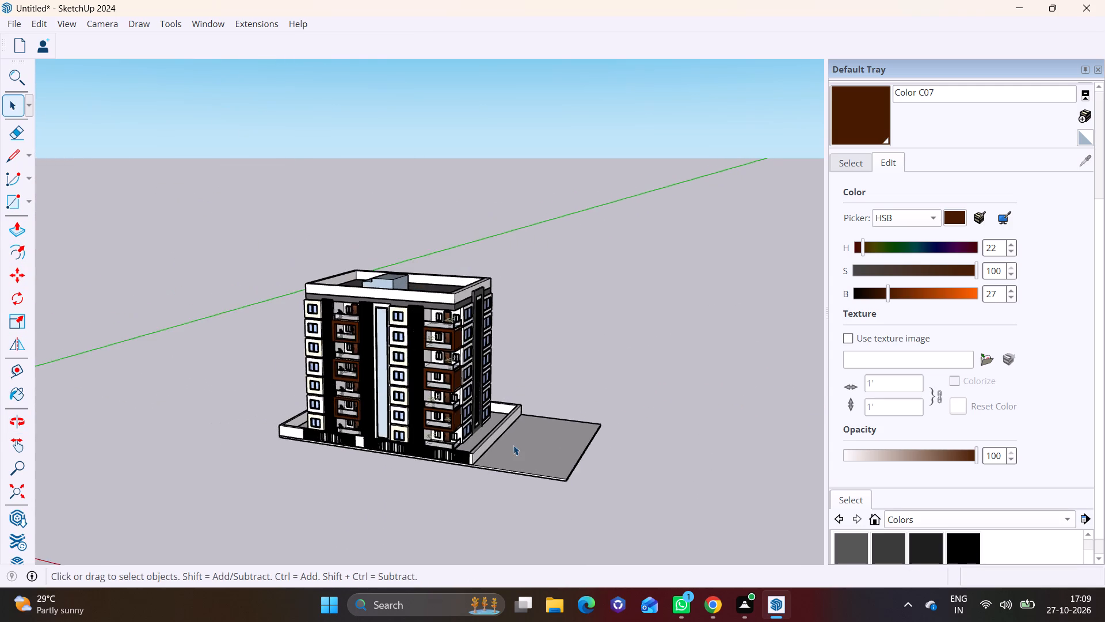
scroll(513, 445, "down", 2)
middle_click_drag(501, 449, 513, 423)
scroll(501, 449, "up", 7)
middle_click_drag(482, 425, 502, 415, "shift")
scroll(493, 420, "up", 1, "shift")
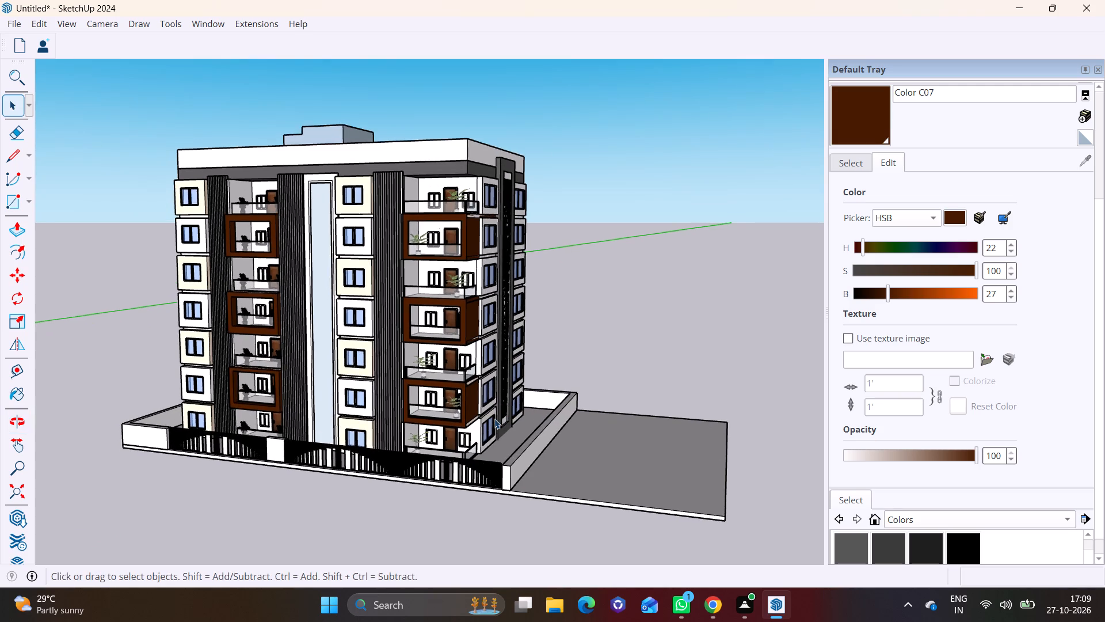
scroll(494, 419, "up", 1)
scroll(494, 419, "down", 1)
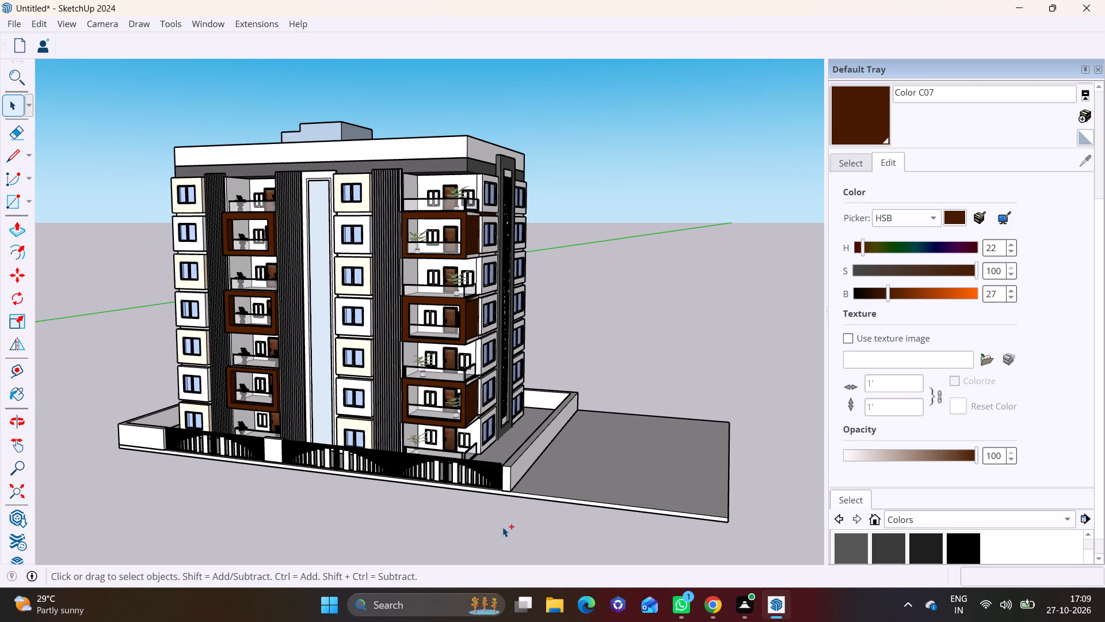
Save the model as ae on the Desktop in SketchUp Models format.
key("ctrl+s")
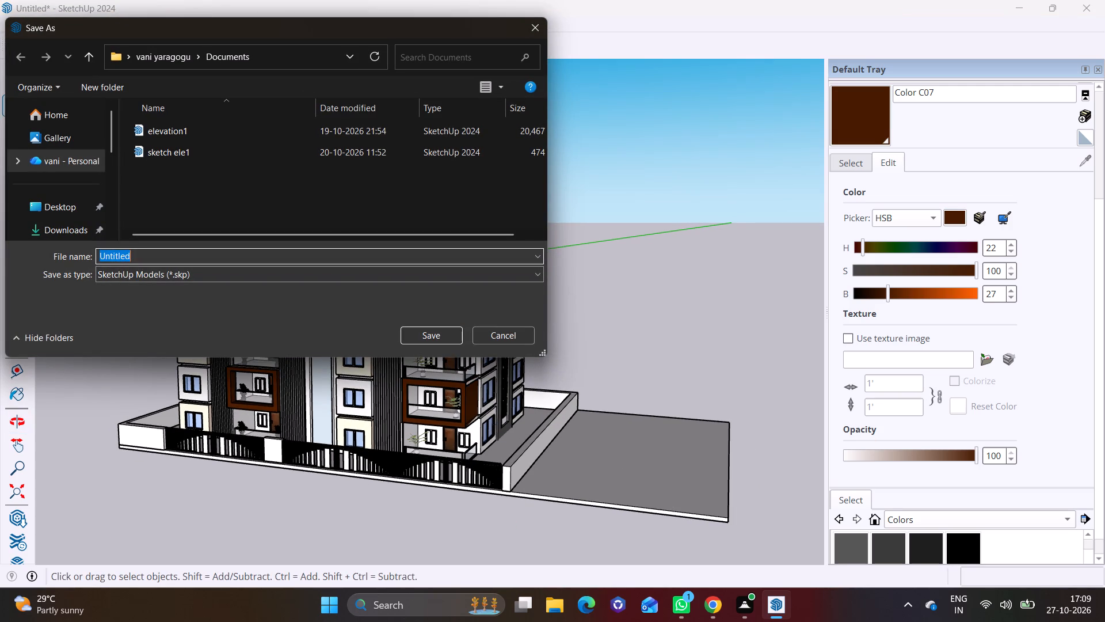
key("Delete")
type("ae")
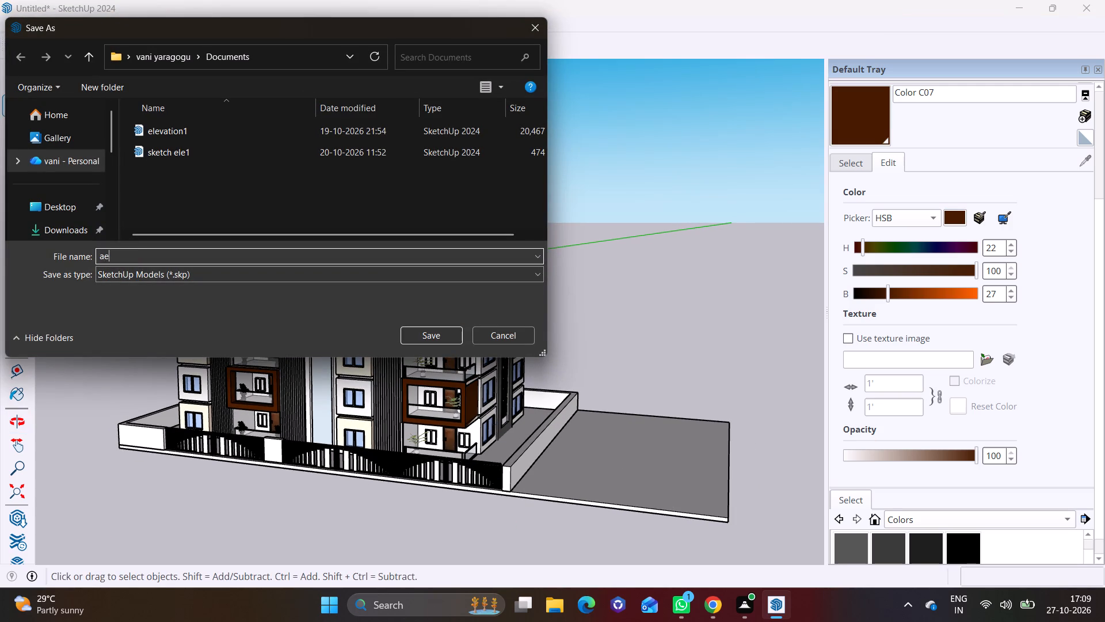
left_click(40, 208)
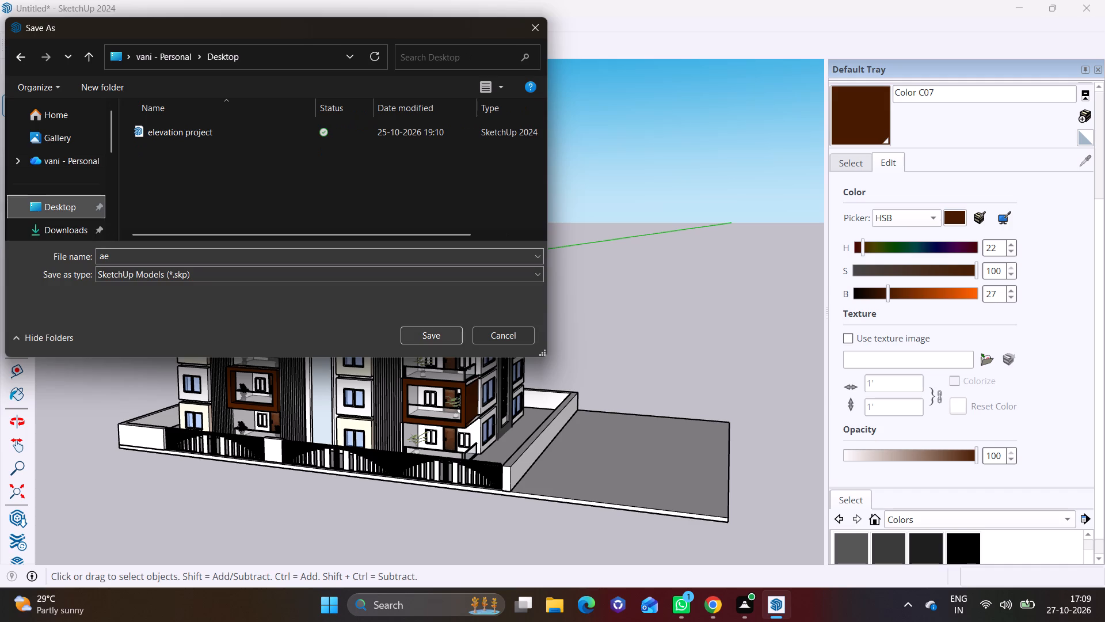
left_click(420, 335)
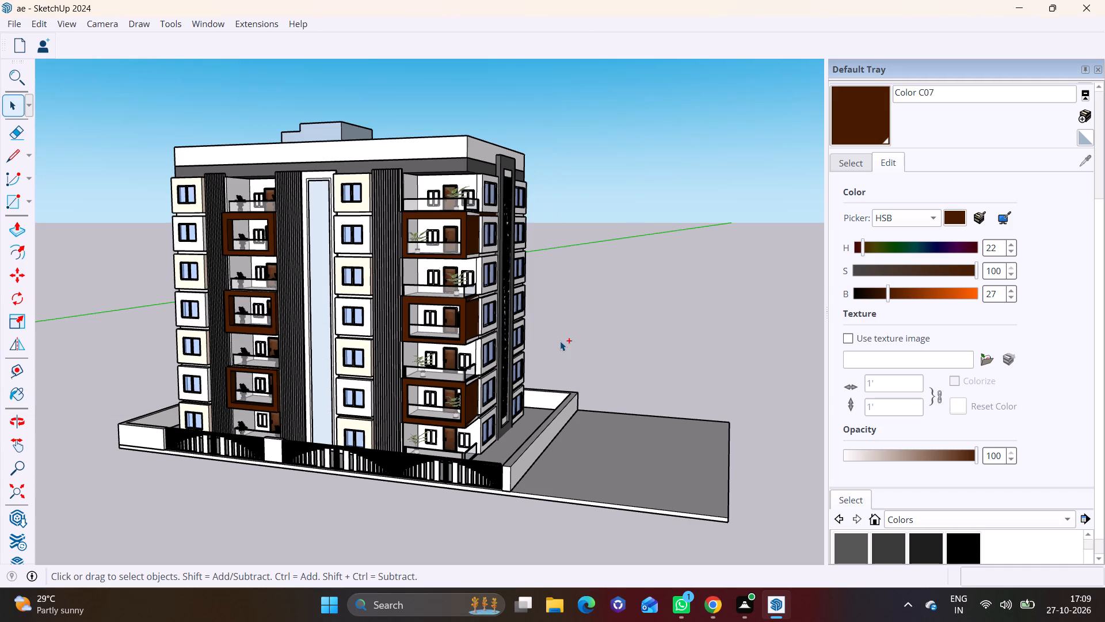
Print the current model view to a PDF named ae1 on the Desktop.
key("ctrl+p")
left_click(570, 394)
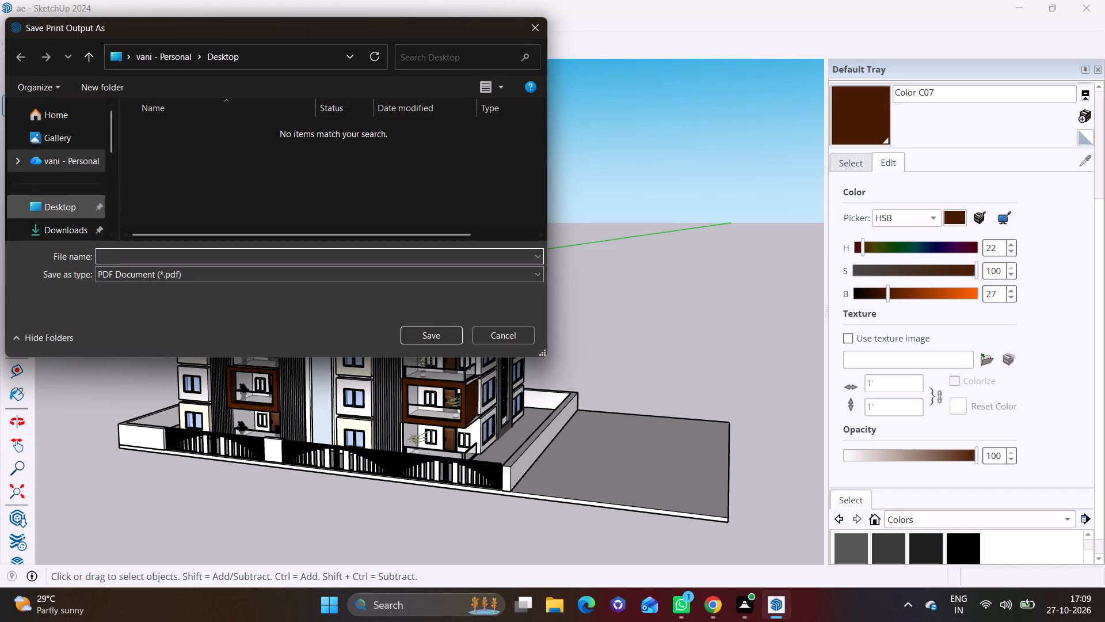
left_click(85, 209)
left_click(144, 252)
type("ae2")
key("BackSpace")
key("1")
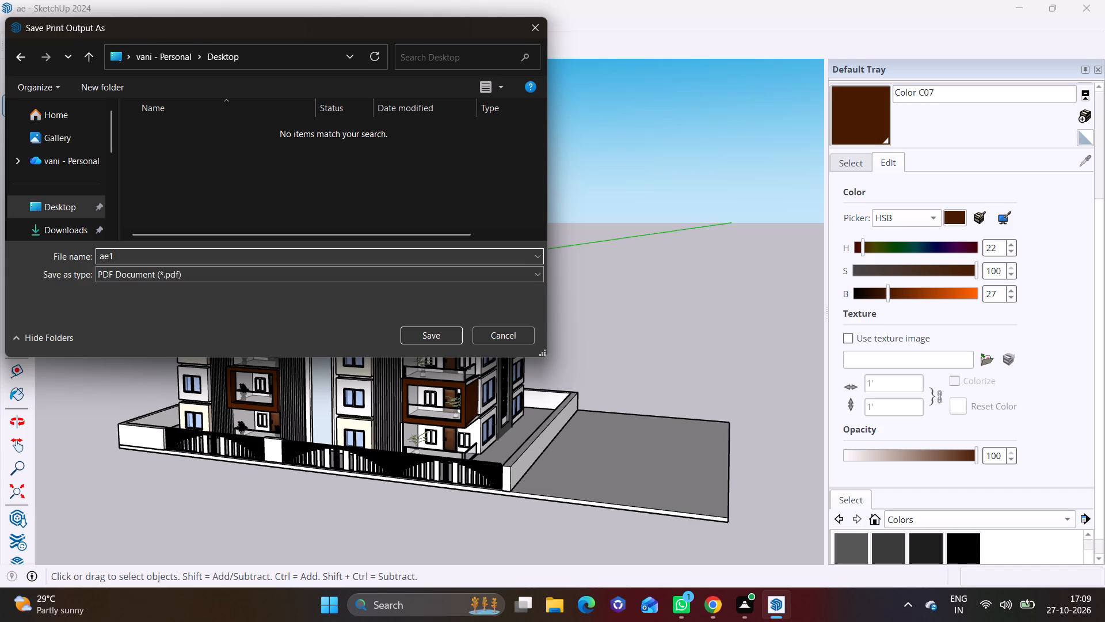
left_click(414, 338)
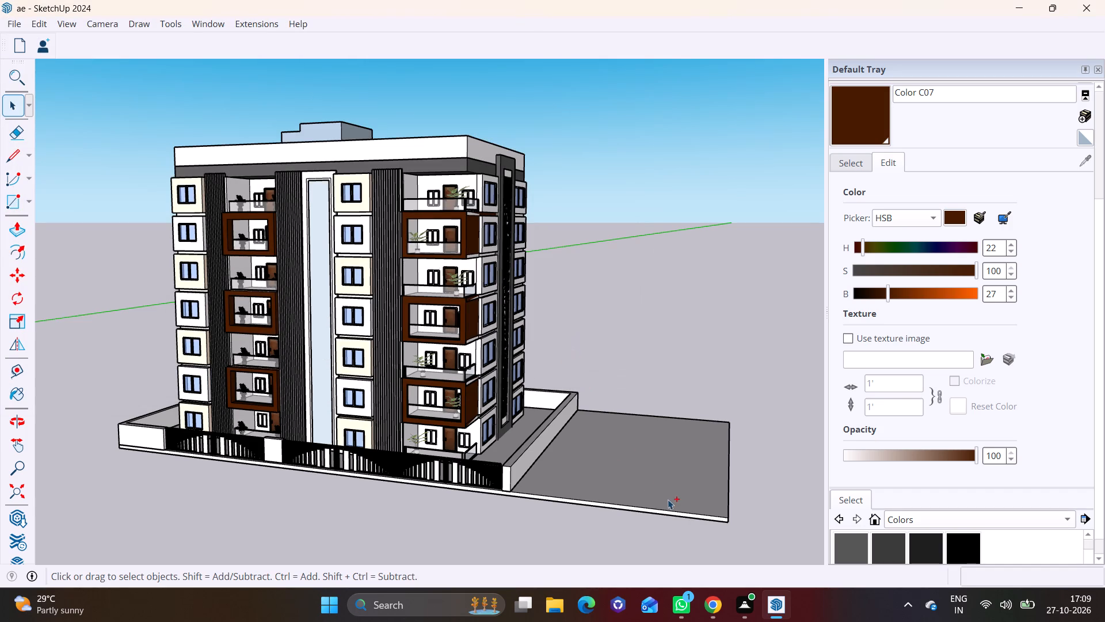